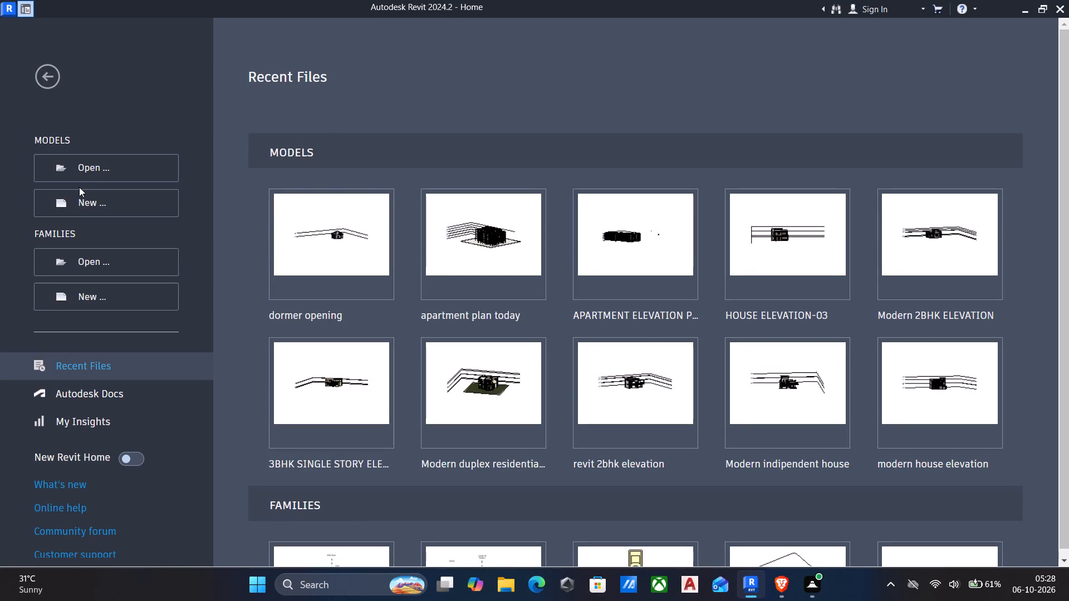
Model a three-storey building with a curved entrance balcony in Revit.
Create a new project from the default template.
{"action": "left_click", "coordinate": [104, 203]}
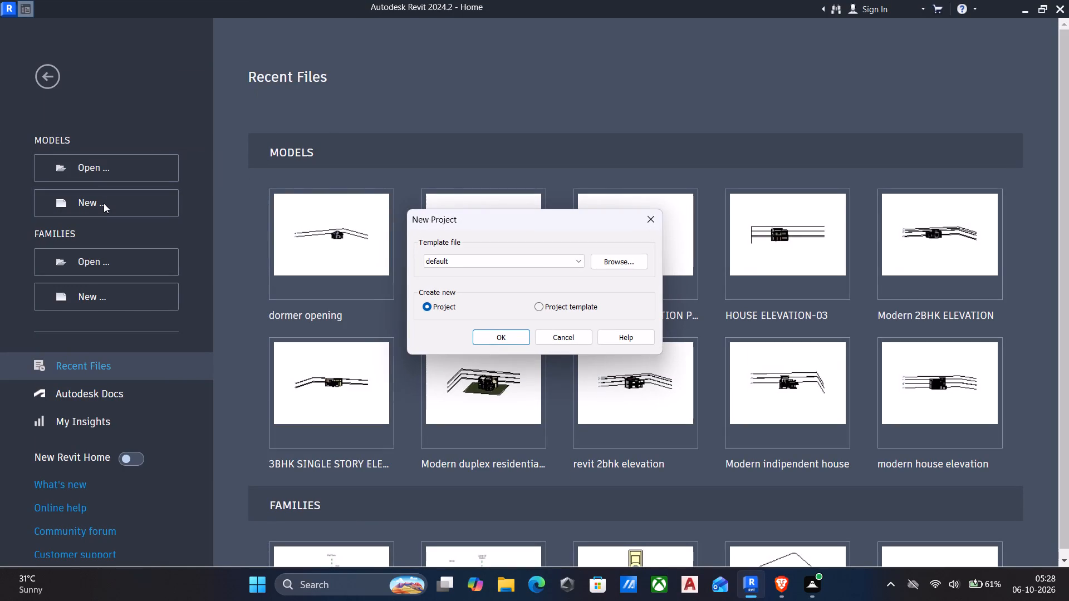
{"action": "left_click", "coordinate": [503, 337]}
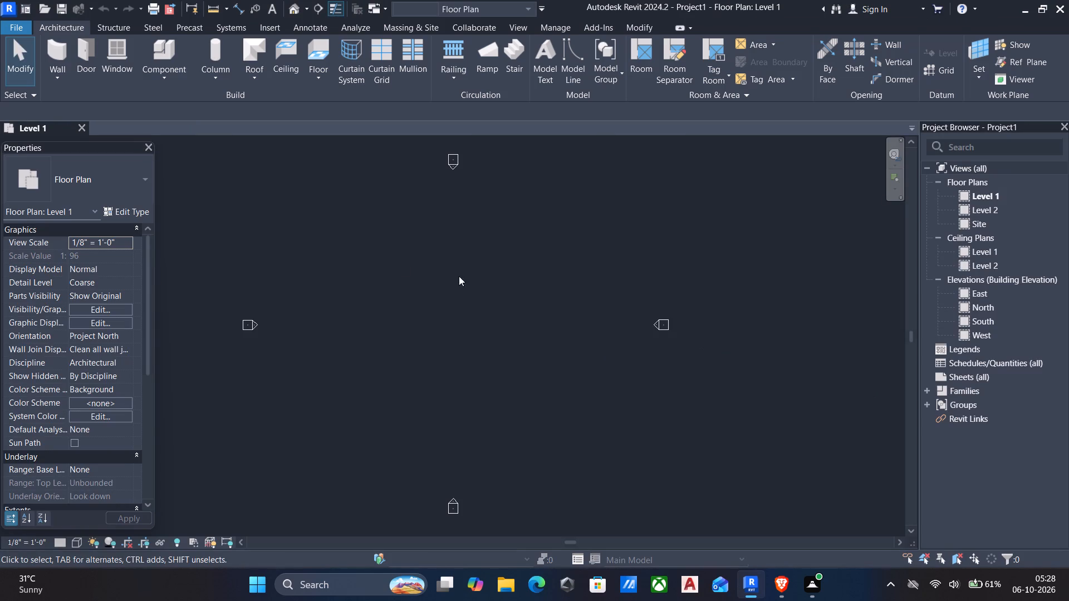
Set the project's length unit rounding to the nearest 1/4" in feet and fractional inches.
{"action": "type", "text": "un"}
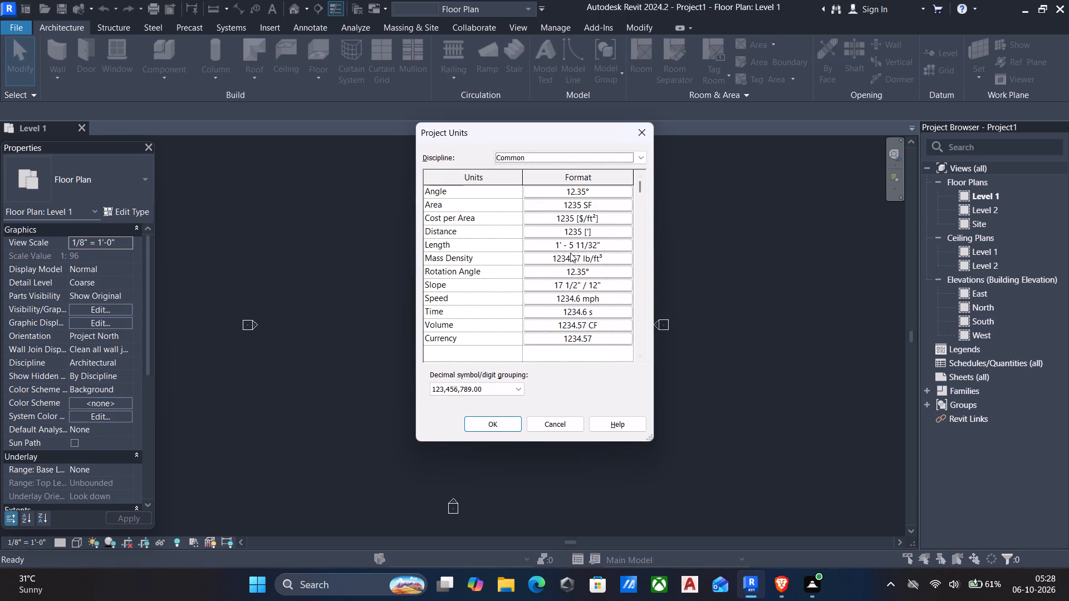
{"action": "left_click", "coordinate": [592, 245]}
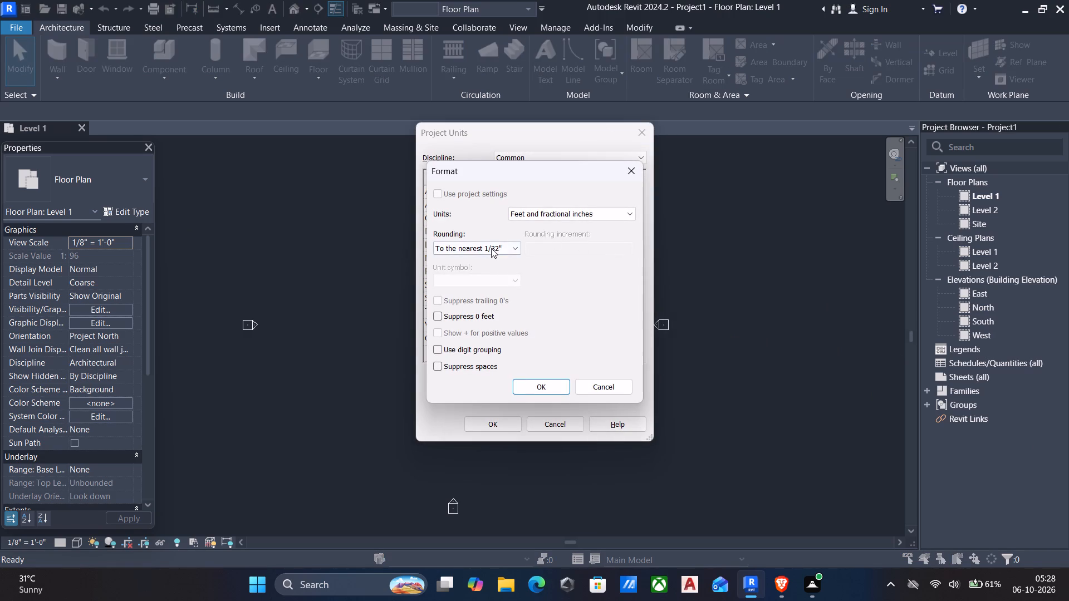
{"action": "left_click", "coordinate": [491, 251]}
{"action": "left_click", "coordinate": [490, 291]}
{"action": "left_click", "coordinate": [533, 383]}
{"action": "left_click", "coordinate": [500, 427]}
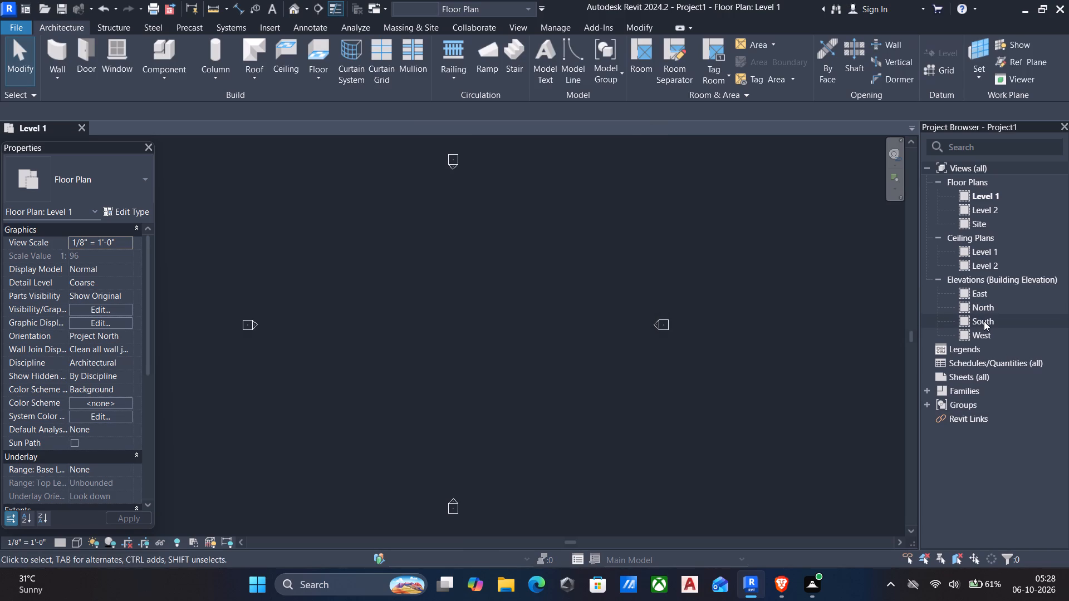
In the South elevation, set the height of Level 2 above Level 1 to 10'6".
{"action": "left_click", "coordinate": [984, 321]}
{"action": "double_click", "coordinate": [984, 321]}
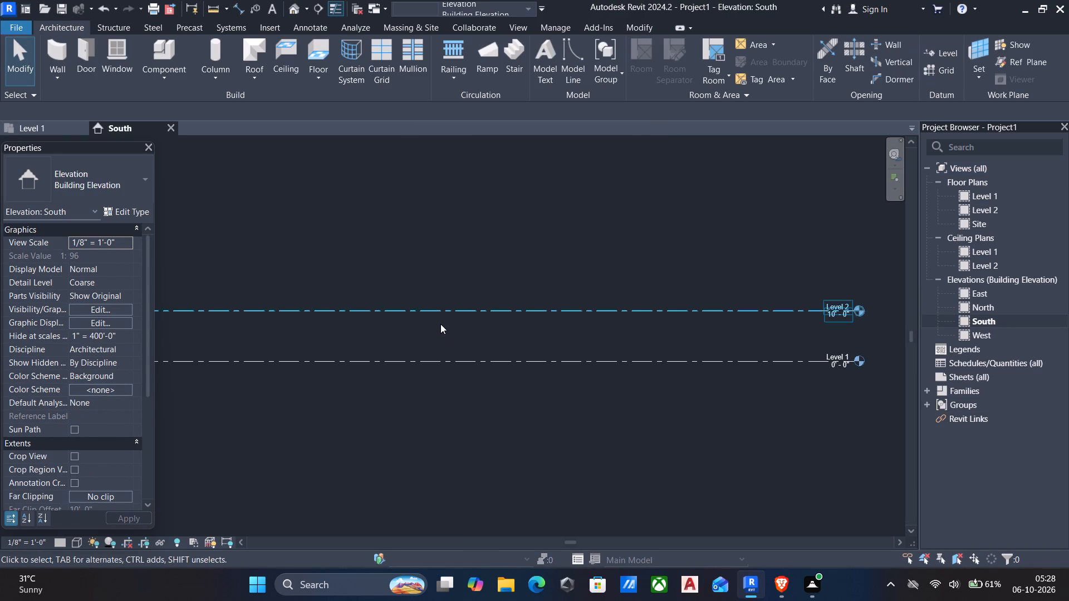
{"action": "left_click", "coordinate": [430, 306]}
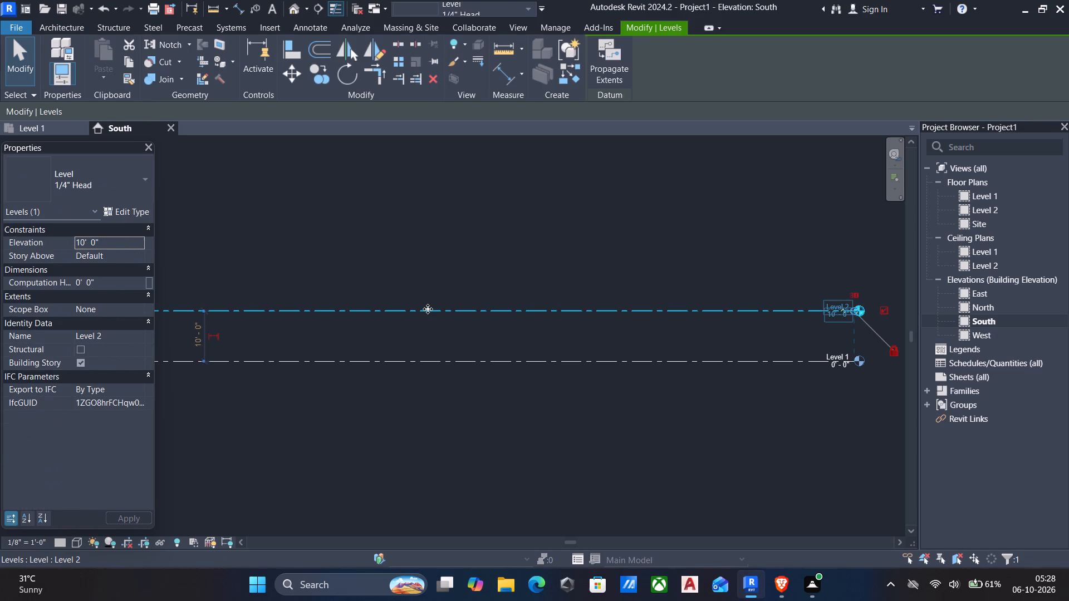
{"action": "key", "text": "Escape"}
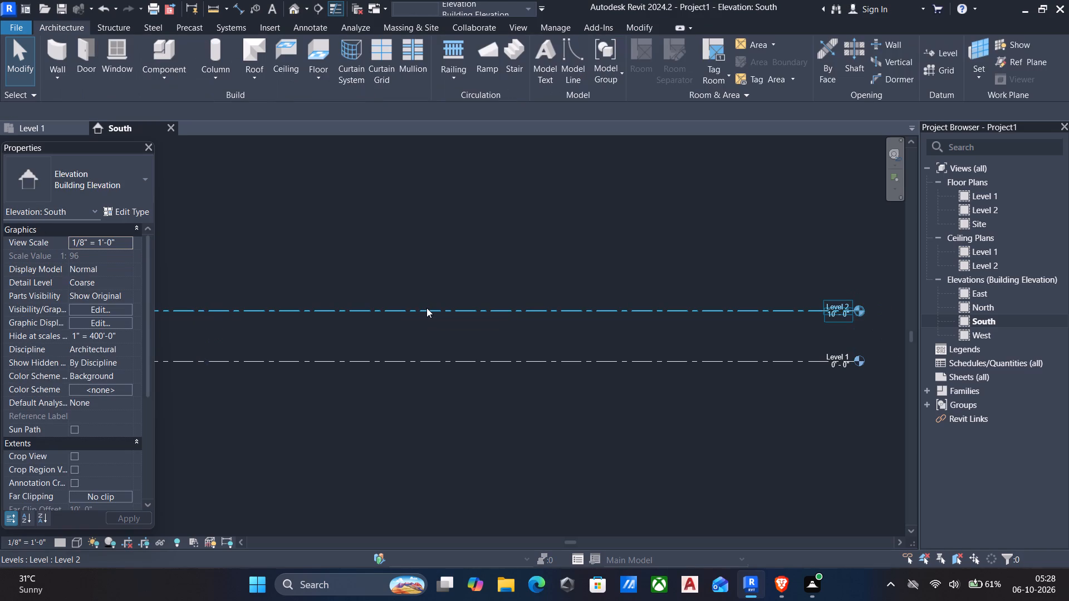
{"action": "left_click", "coordinate": [425, 308]}
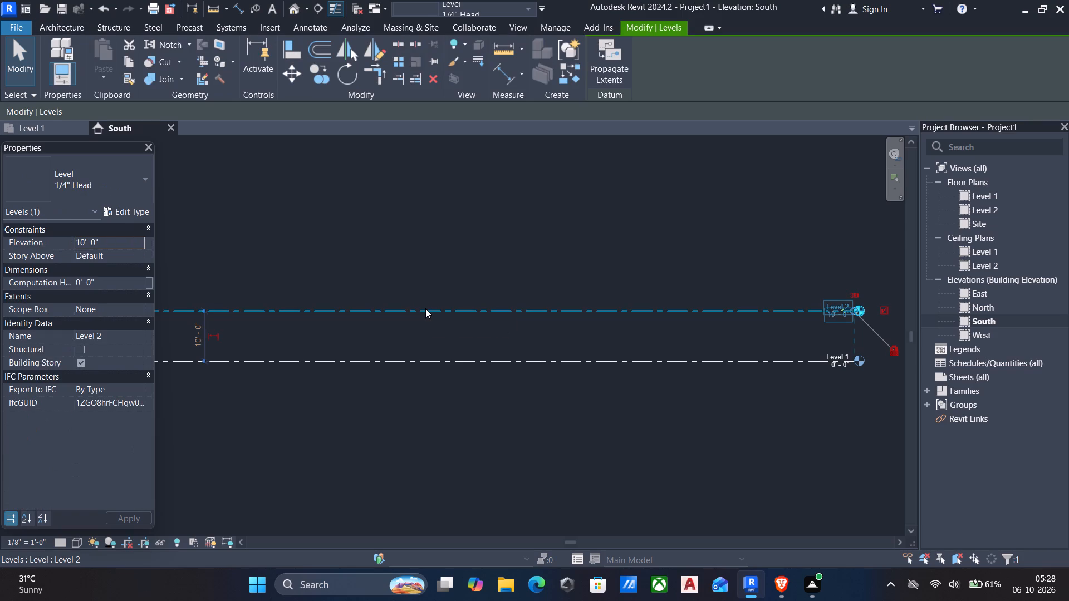
{"action": "left_click", "coordinate": [198, 343]}
{"action": "type", "text": "10'6\""}
{"action": "key", "text": "Return"}
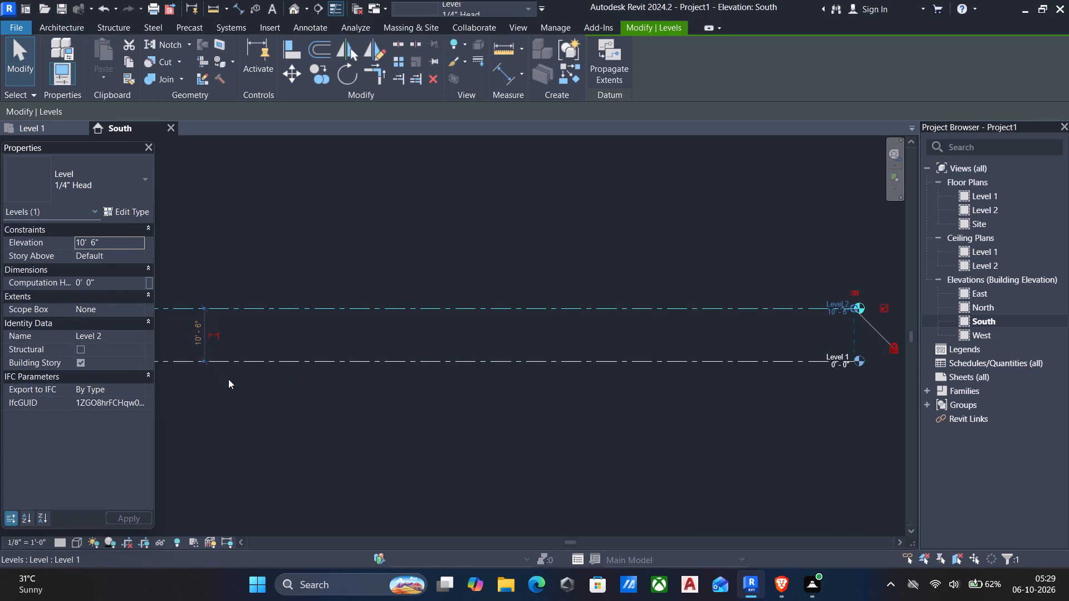
{"action": "key", "text": "Escape"}
Add a new level with a 4' offset above Level 2, spanning the full length of the existing level lines.
{"action": "scroll", "coordinate": [318, 297], "scroll_direction": "down", "scroll_amount": 1}
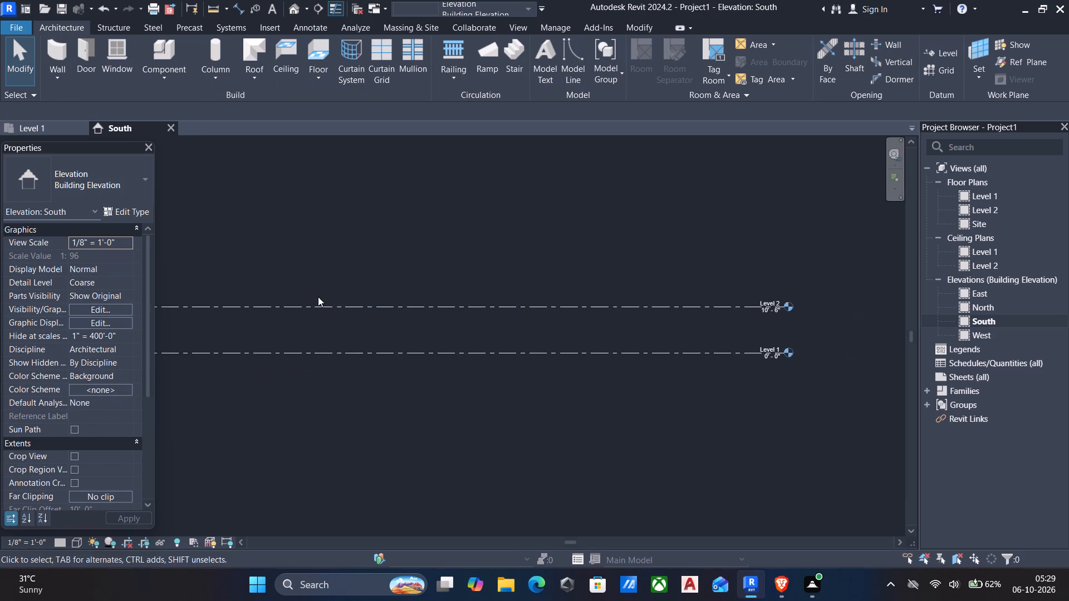
{"action": "middle_click_drag", "start_coordinate": [318, 294], "coordinate": [410, 331]}
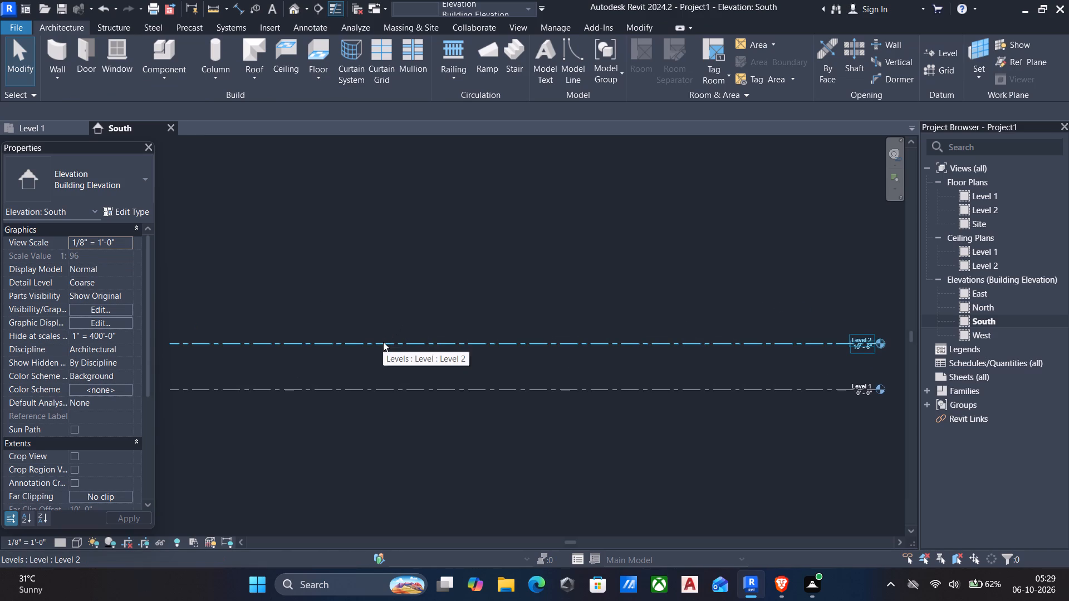
{"action": "left_click", "coordinate": [383, 342]}
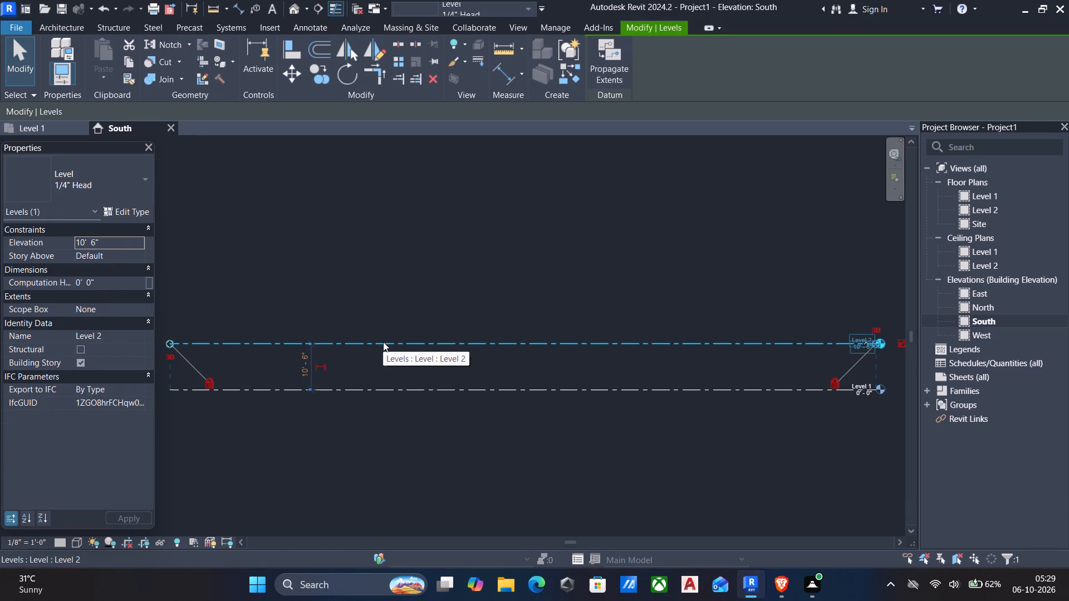
{"action": "type", "text": "cs"}
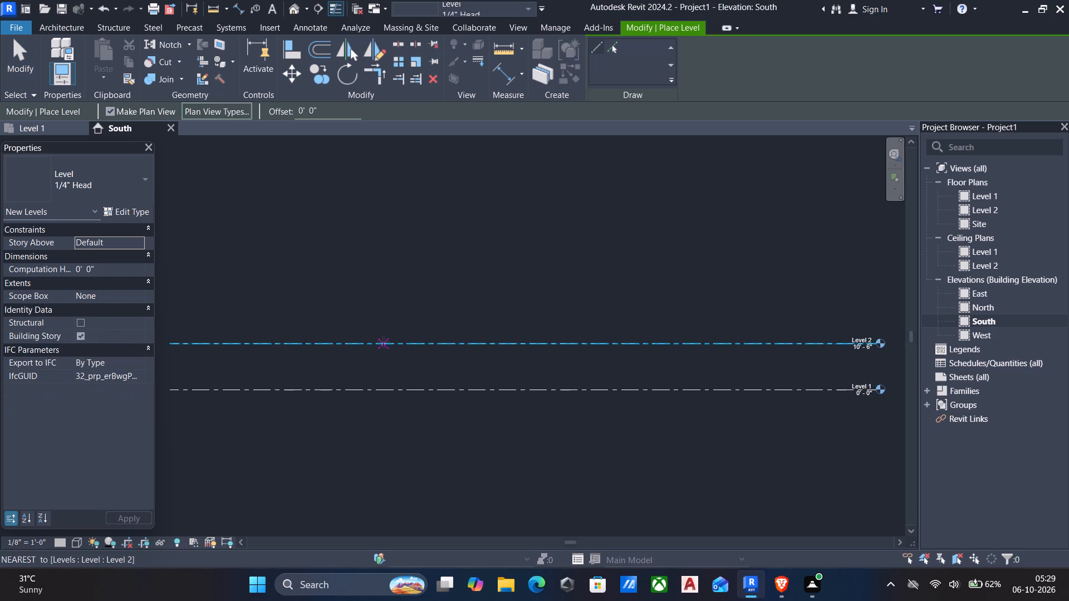
{"action": "left_click_drag", "start_coordinate": [339, 115], "coordinate": [105, 78]}
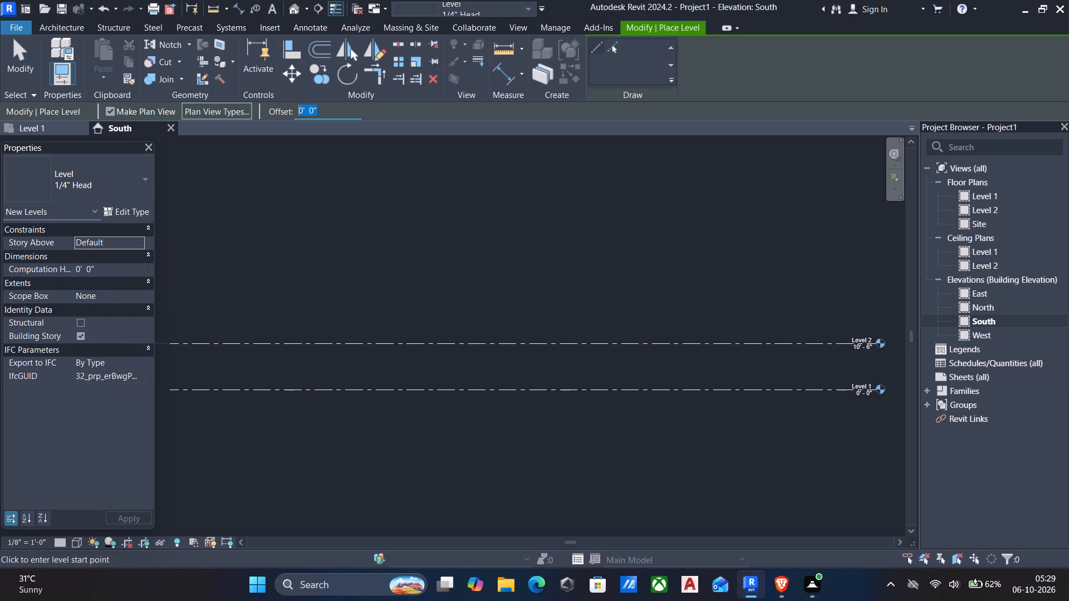
{"action": "left_click_drag", "start_coordinate": [105, 78], "coordinate": [0, 55]}
{"action": "type", "text": "4'"}
{"action": "key", "text": "Return"}
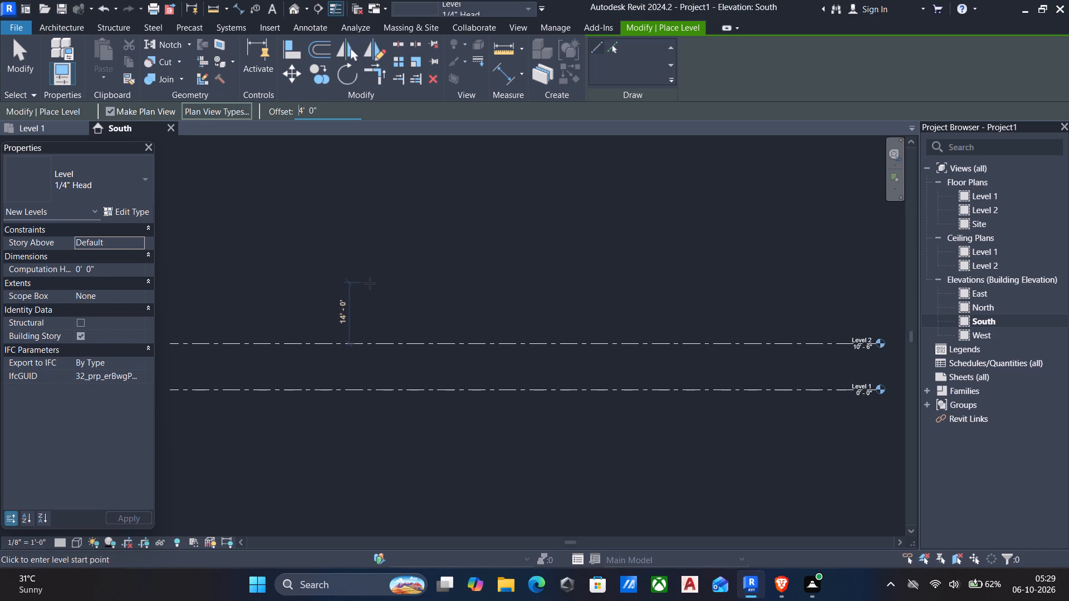
{"action": "middle_click_drag", "start_coordinate": [266, 300], "coordinate": [309, 309]}
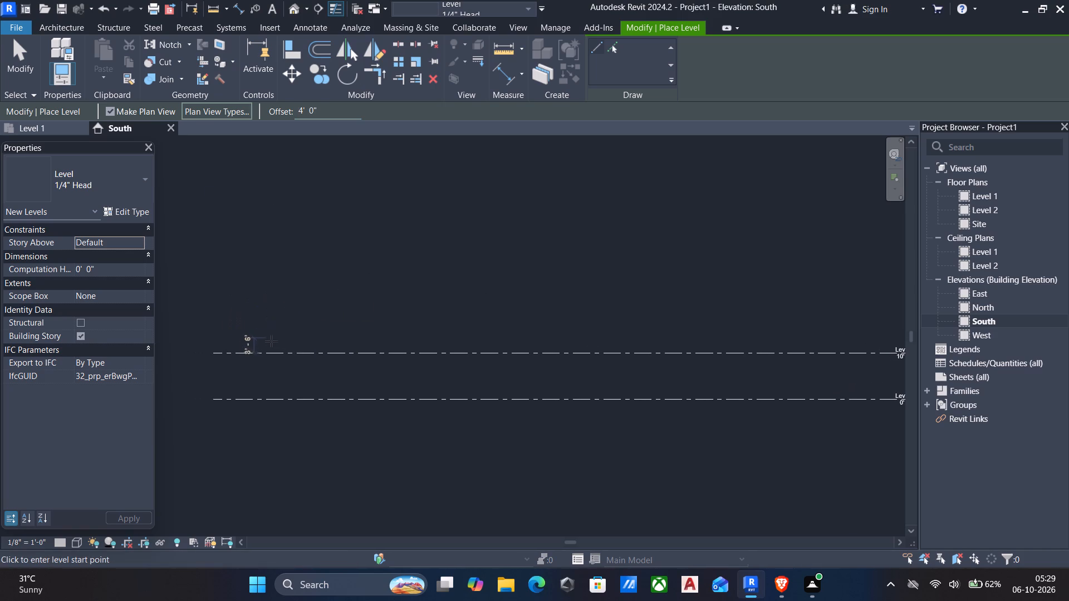
{"action": "left_click", "coordinate": [212, 351]}
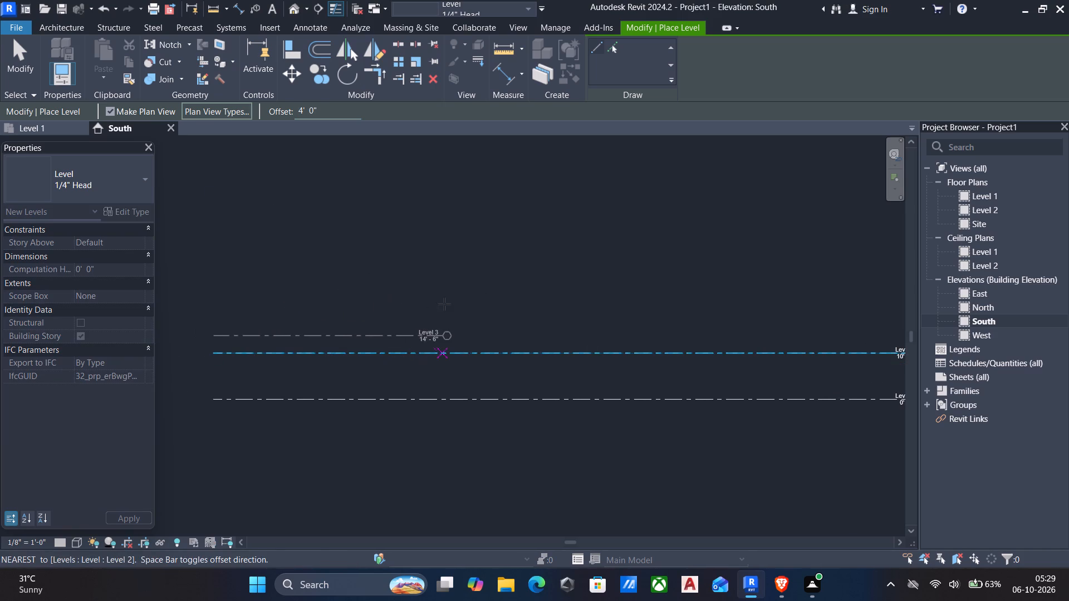
{"action": "middle_click_drag", "start_coordinate": [444, 304], "coordinate": [335, 297]}
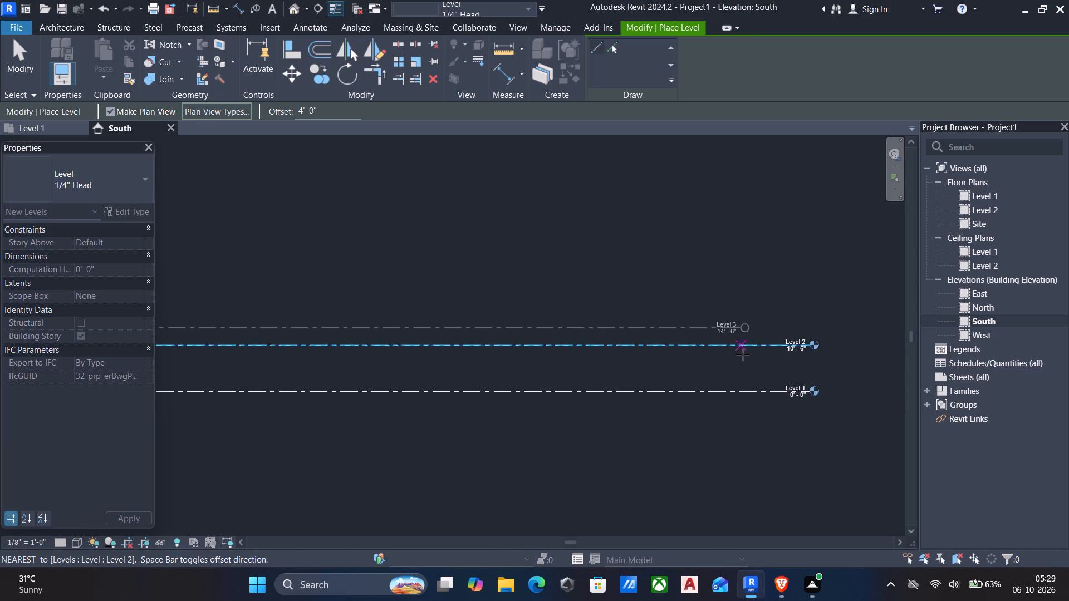
{"action": "left_click", "coordinate": [807, 313]}
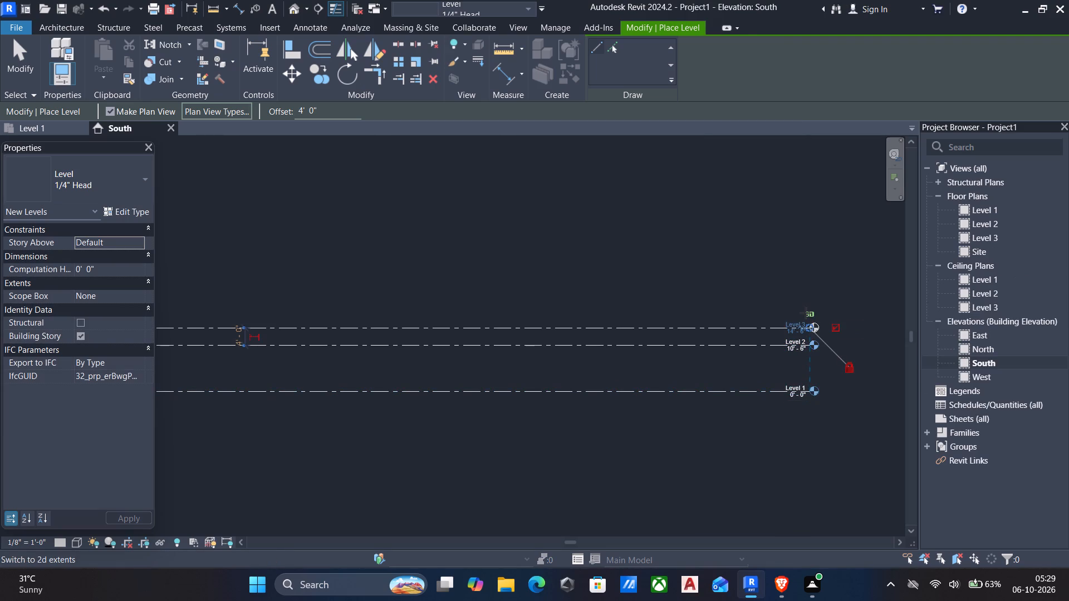
{"action": "key", "text": "Escape"}
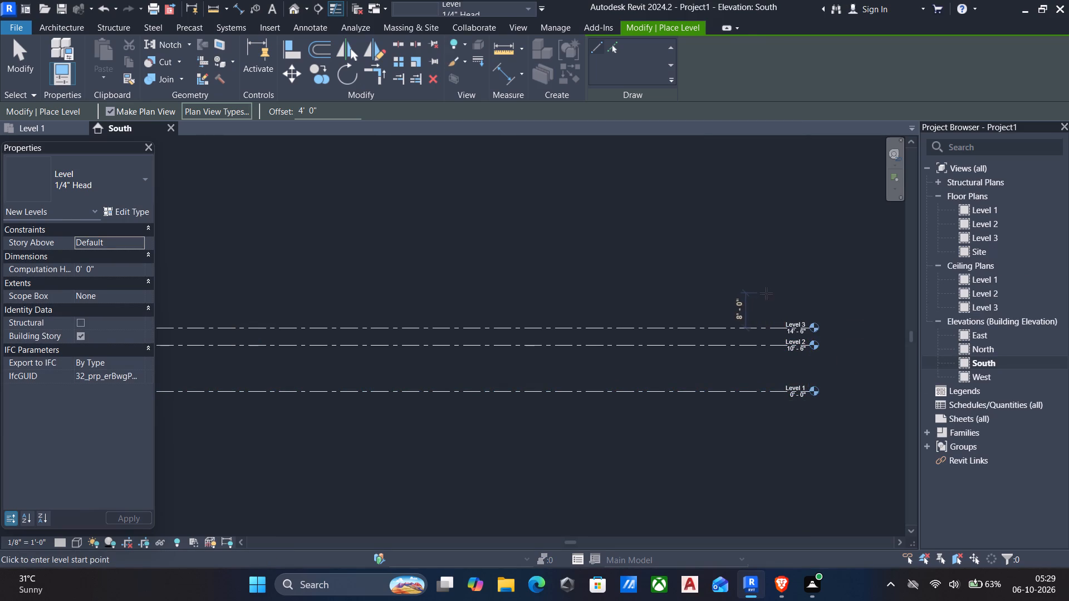
{"action": "key", "text": "Escape"}
Open the Level 1 floor plan and view the area between the elevation markers.
{"action": "scroll", "coordinate": [738, 307], "scroll_direction": "down", "scroll_amount": 2}
{"action": "middle_click_drag", "start_coordinate": [734, 306], "coordinate": [751, 291]}
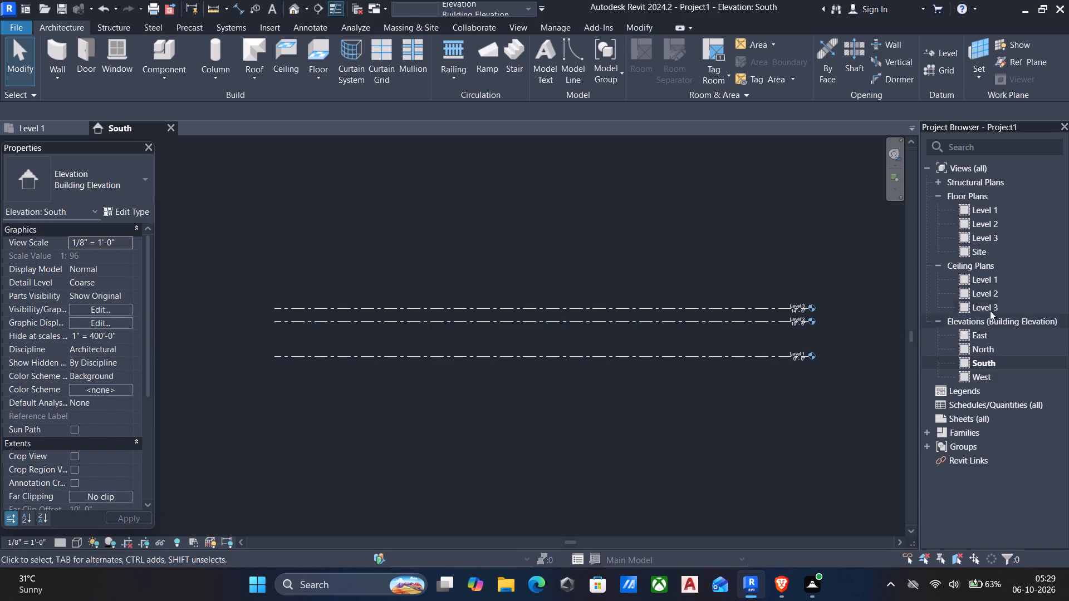
{"action": "scroll", "coordinate": [980, 308], "scroll_direction": "up", "scroll_amount": 6}
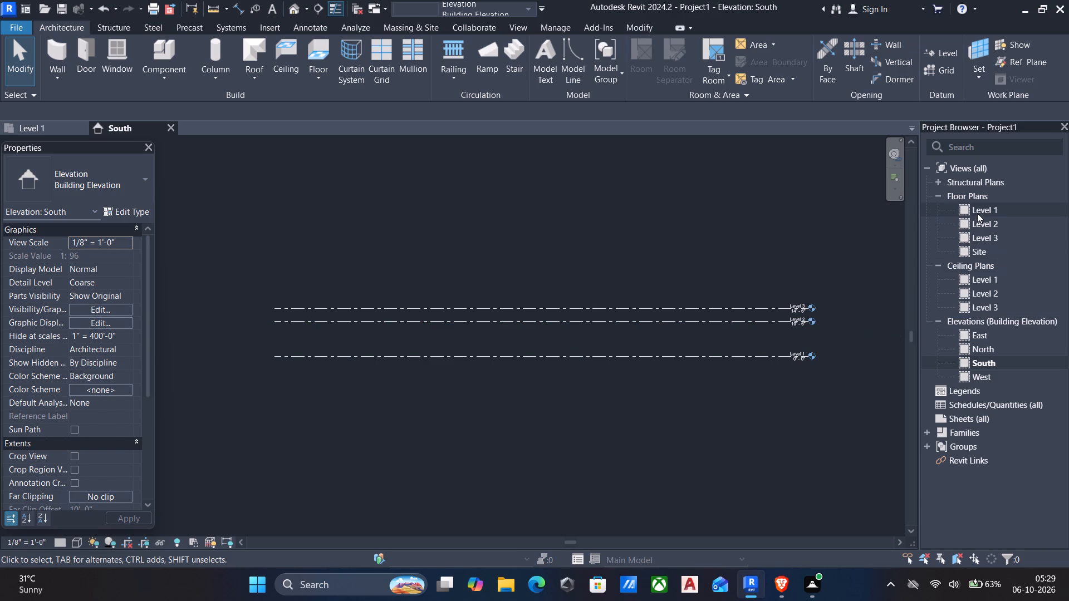
{"action": "double_click", "coordinate": [977, 213]}
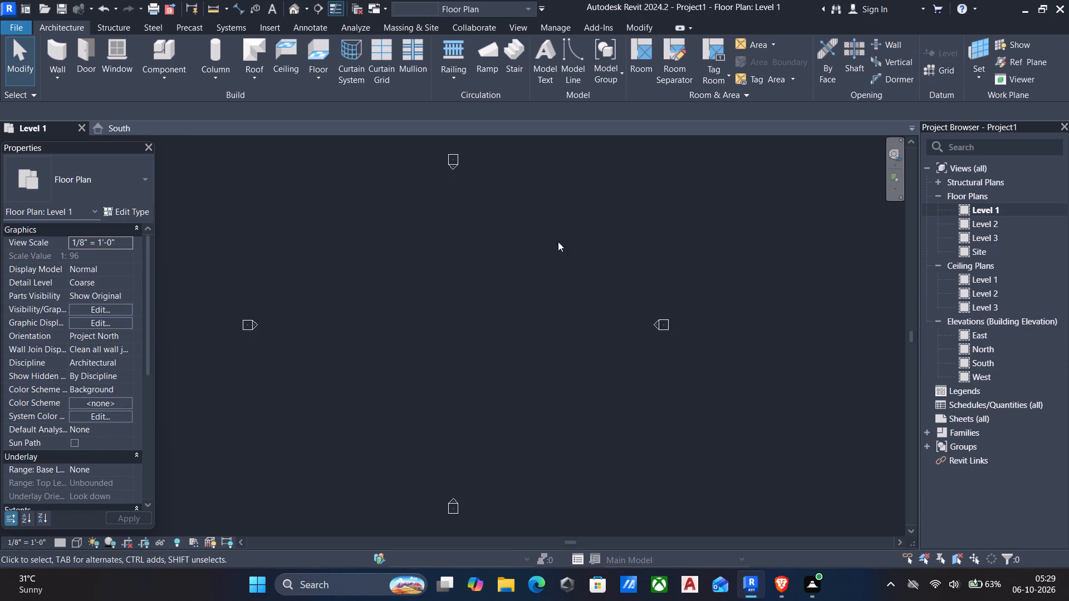
{"action": "scroll", "coordinate": [646, 257], "scroll_direction": "down", "scroll_amount": 1}
{"action": "middle_click", "coordinate": [419, 322]}
{"action": "middle_click_drag", "start_coordinate": [418, 323], "coordinate": [417, 323]}
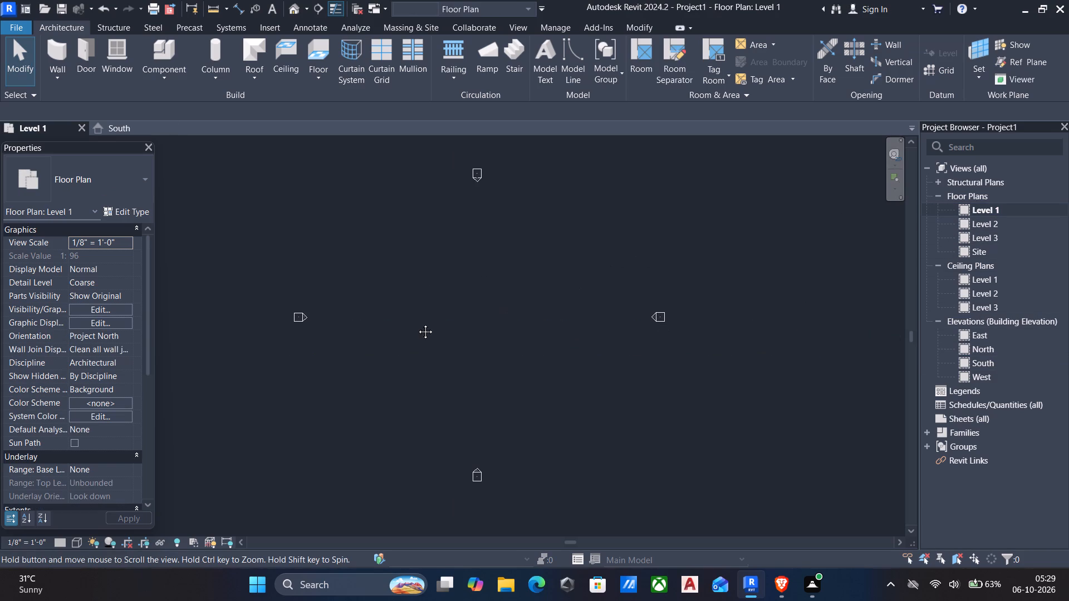
{"action": "middle_click_drag", "start_coordinate": [417, 323], "coordinate": [512, 333]}
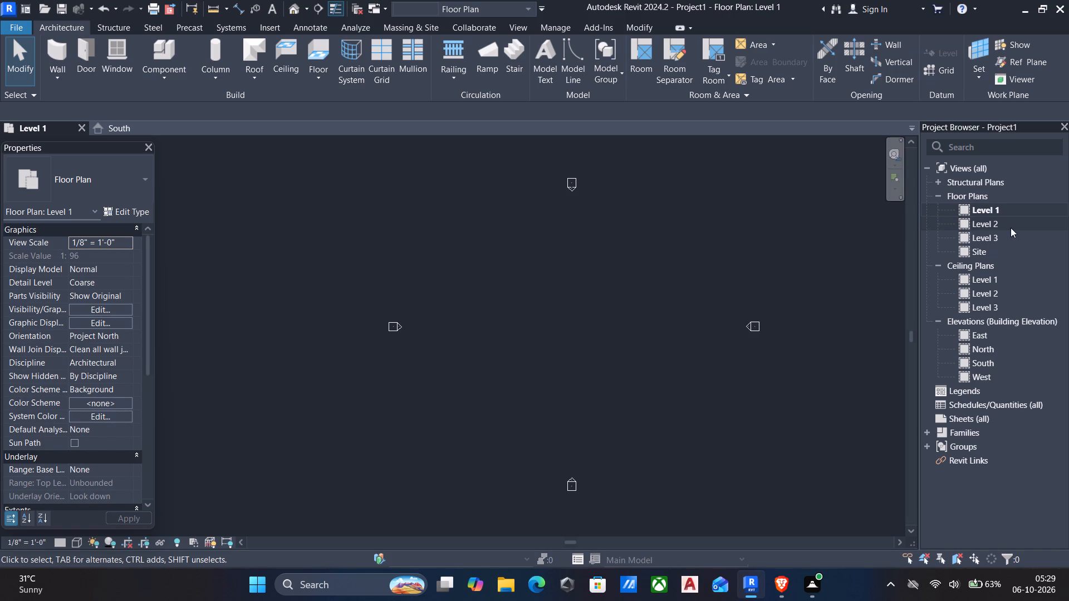
Return to the South elevation and view the level lines.
{"action": "left_click", "coordinate": [993, 363]}
{"action": "double_click", "coordinate": [993, 363]}
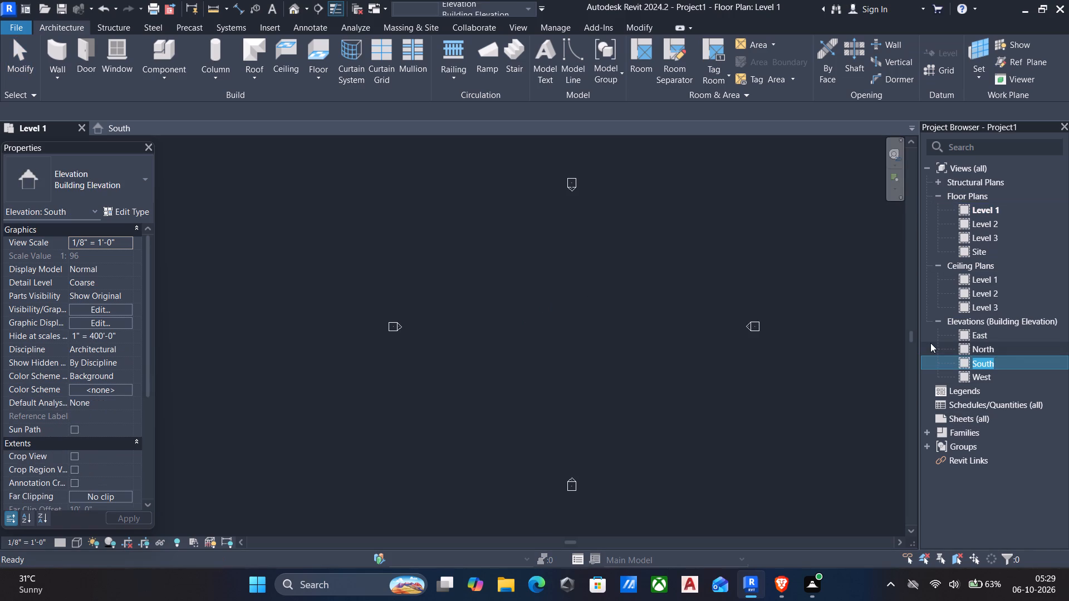
{"action": "left_click", "coordinate": [972, 361]}
{"action": "left_click", "coordinate": [982, 366]}
{"action": "left_click", "coordinate": [1001, 346]}
{"action": "double_click", "coordinate": [1001, 370]}
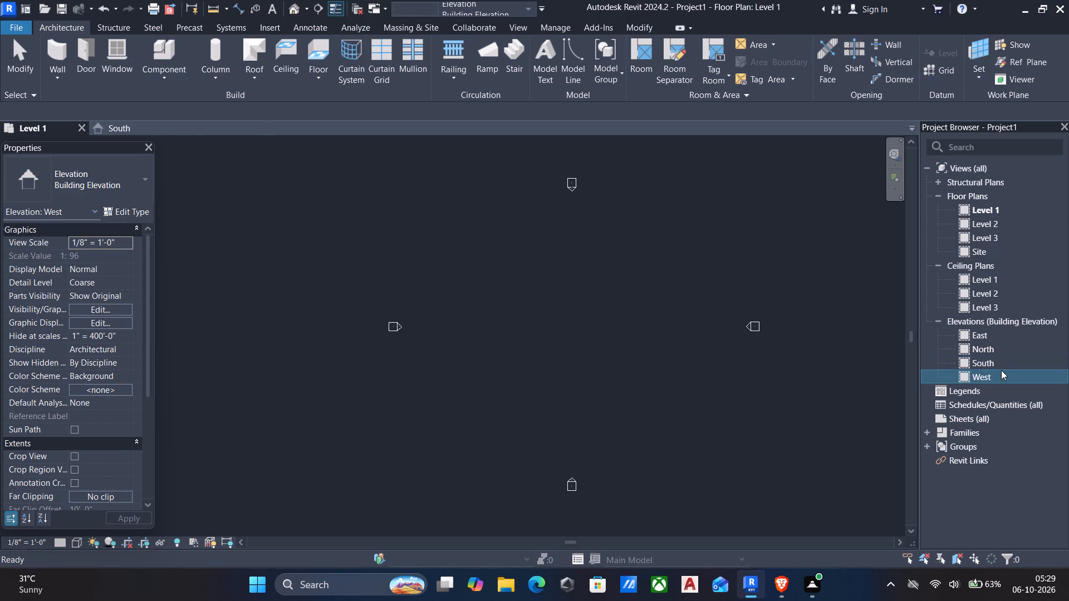
{"action": "left_click", "coordinate": [1000, 361]}
{"action": "double_click", "coordinate": [999, 361]}
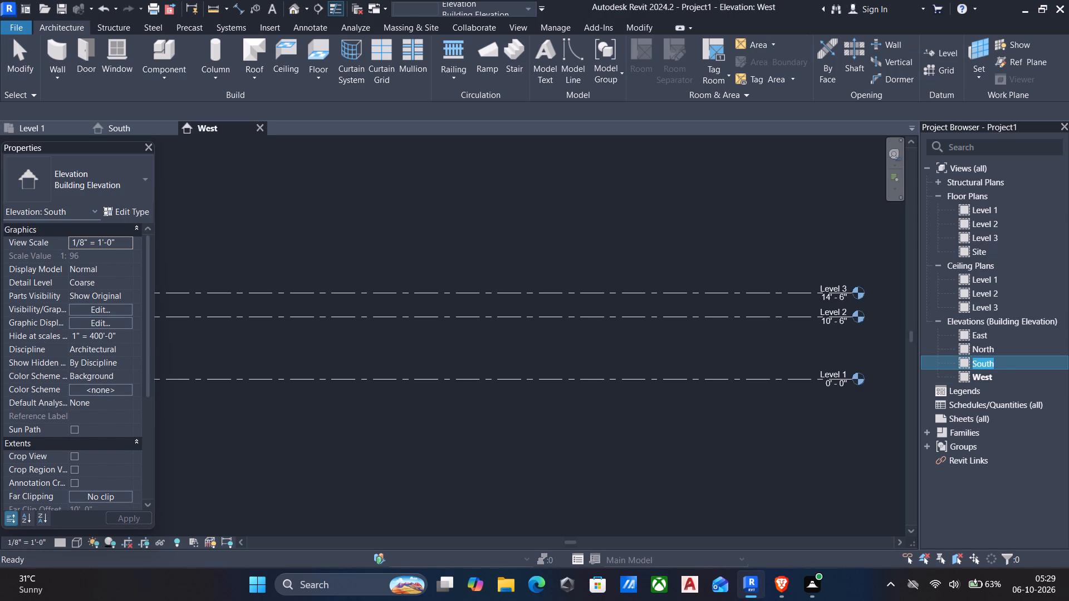
{"action": "left_click", "coordinate": [1008, 368]}
{"action": "left_click", "coordinate": [994, 346]}
{"action": "double_click", "coordinate": [974, 363]}
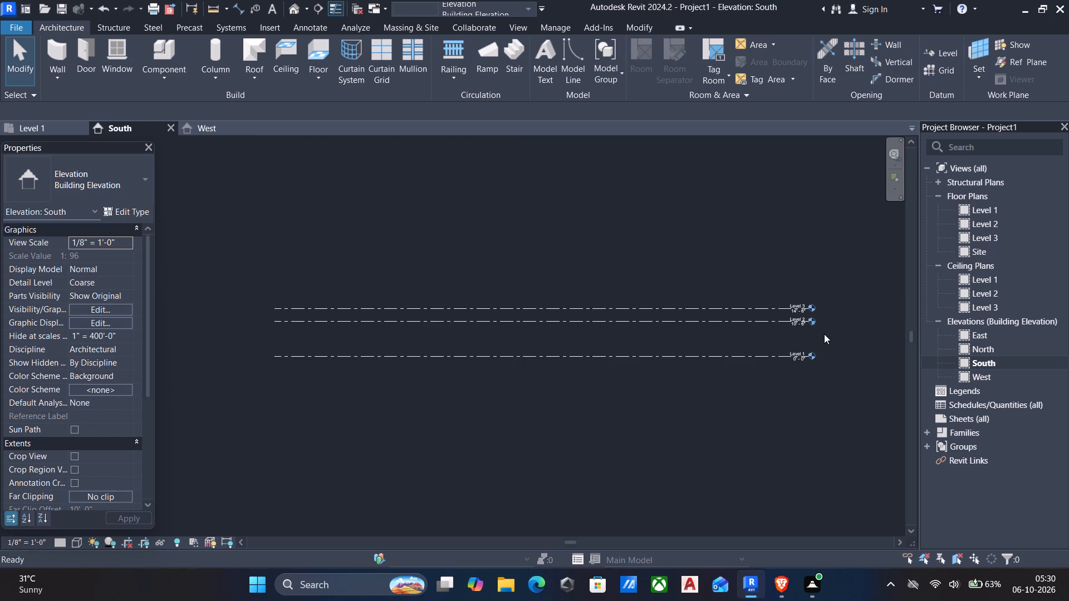
{"action": "scroll", "coordinate": [704, 331], "scroll_direction": "up", "scroll_amount": 5}
{"action": "scroll", "coordinate": [692, 328], "scroll_direction": "down", "scroll_amount": 2}
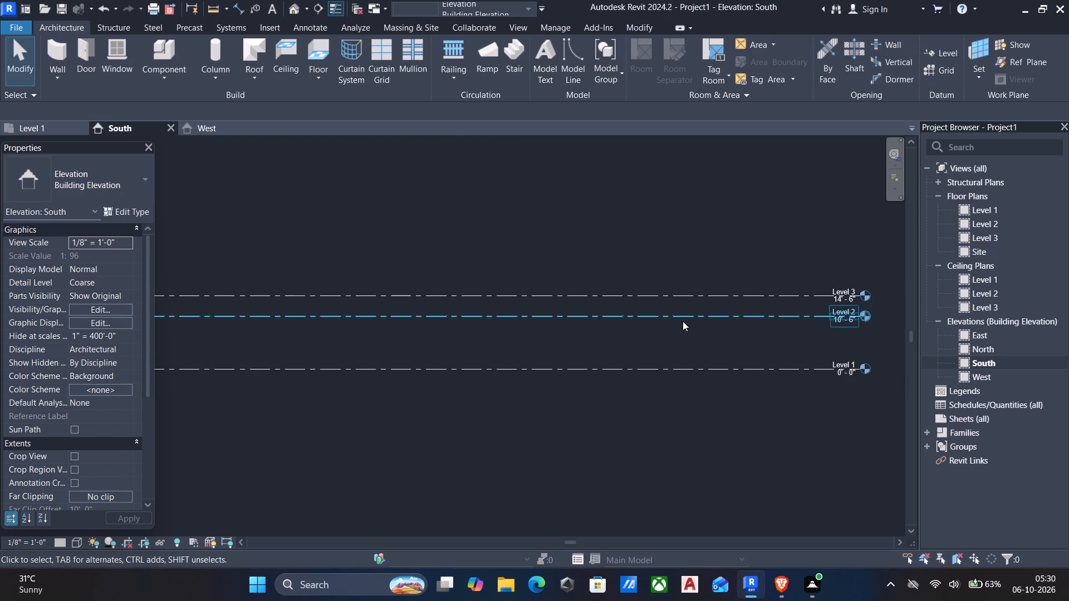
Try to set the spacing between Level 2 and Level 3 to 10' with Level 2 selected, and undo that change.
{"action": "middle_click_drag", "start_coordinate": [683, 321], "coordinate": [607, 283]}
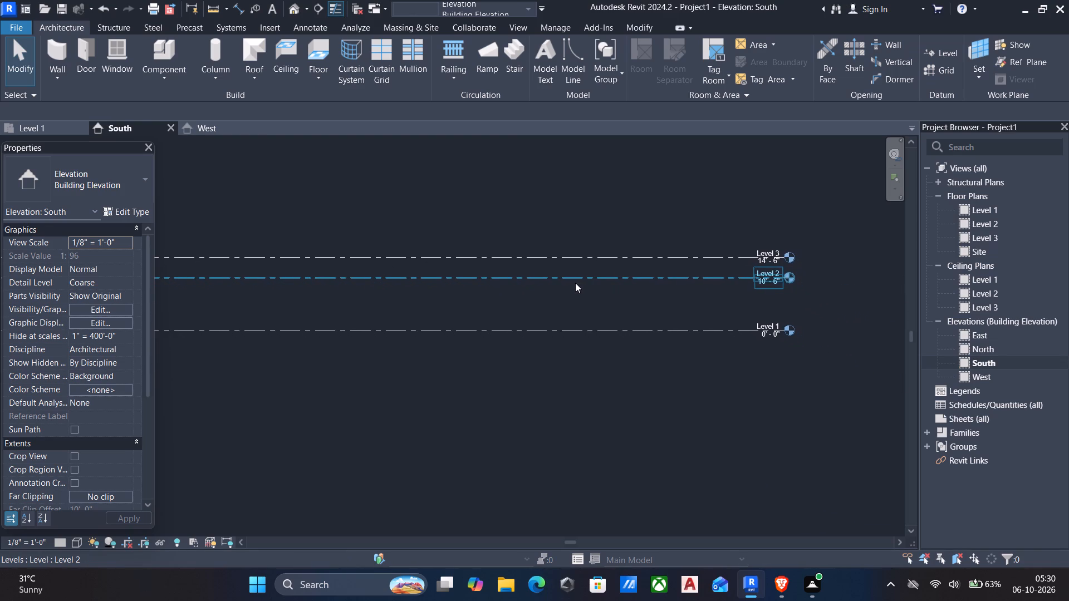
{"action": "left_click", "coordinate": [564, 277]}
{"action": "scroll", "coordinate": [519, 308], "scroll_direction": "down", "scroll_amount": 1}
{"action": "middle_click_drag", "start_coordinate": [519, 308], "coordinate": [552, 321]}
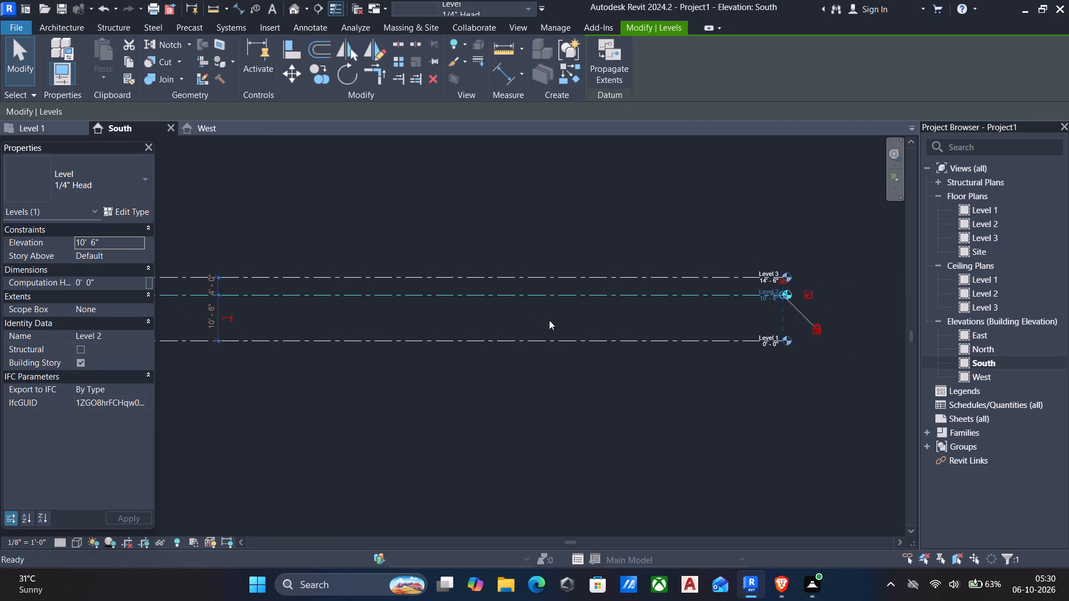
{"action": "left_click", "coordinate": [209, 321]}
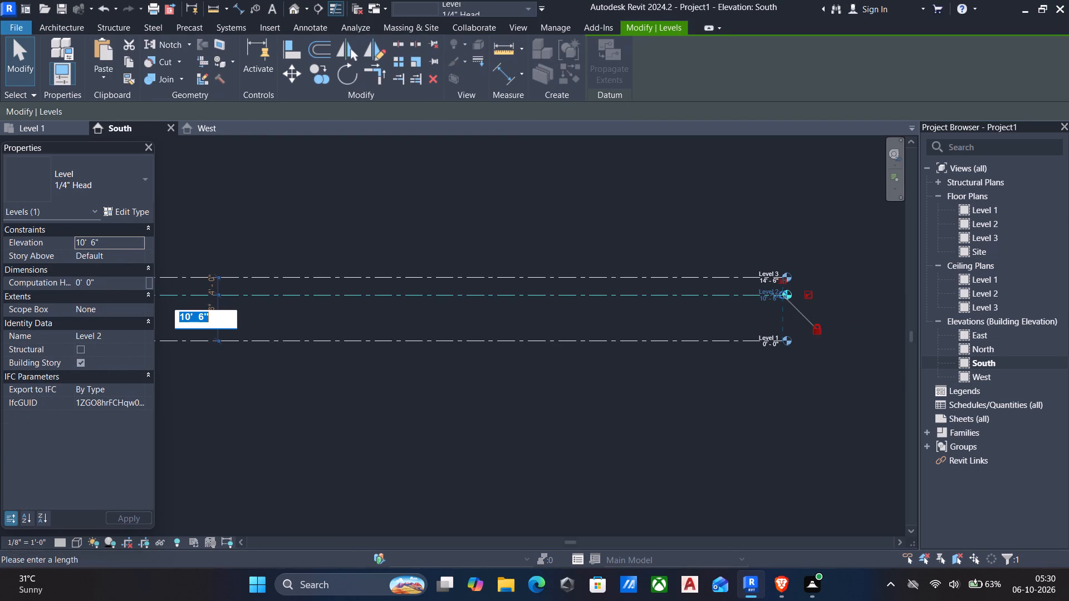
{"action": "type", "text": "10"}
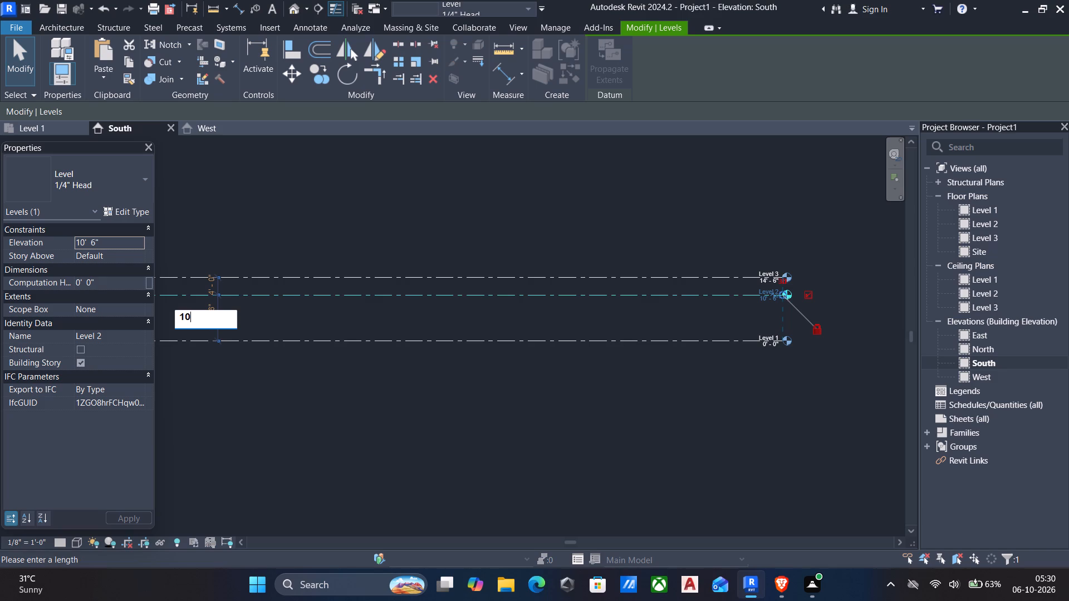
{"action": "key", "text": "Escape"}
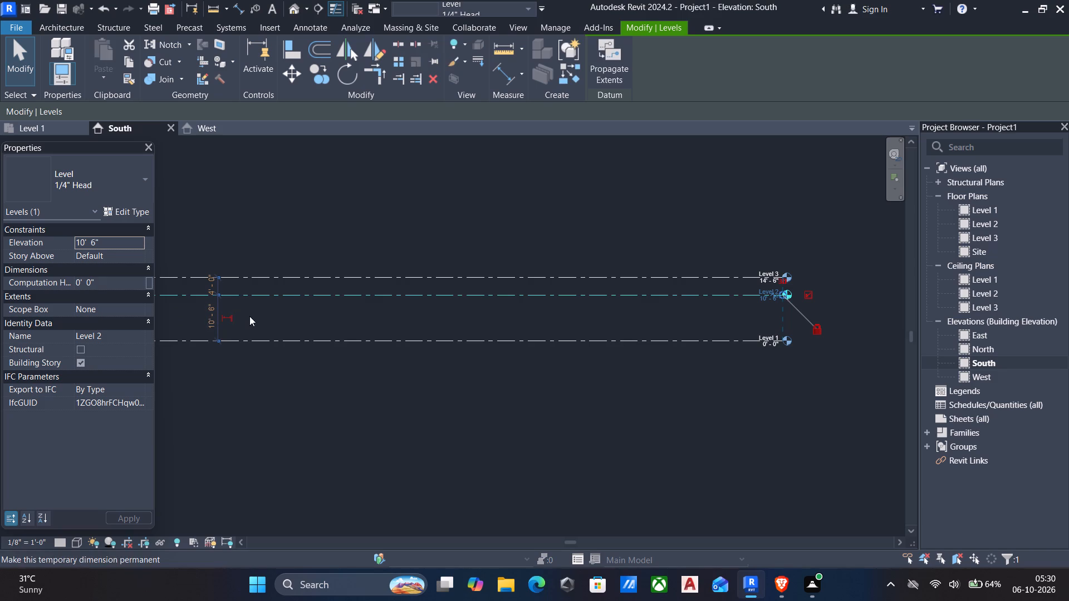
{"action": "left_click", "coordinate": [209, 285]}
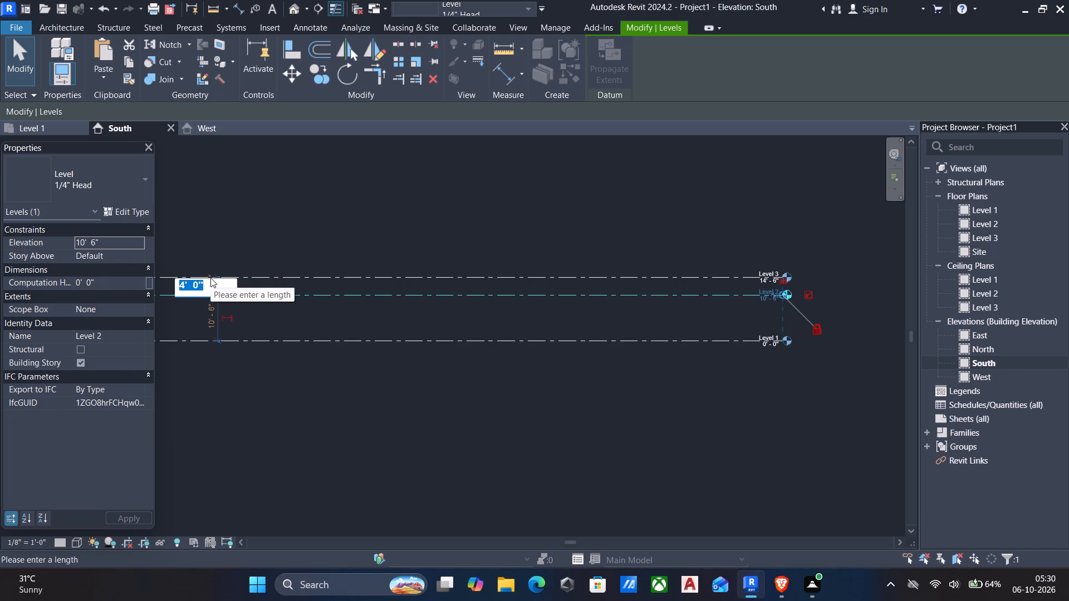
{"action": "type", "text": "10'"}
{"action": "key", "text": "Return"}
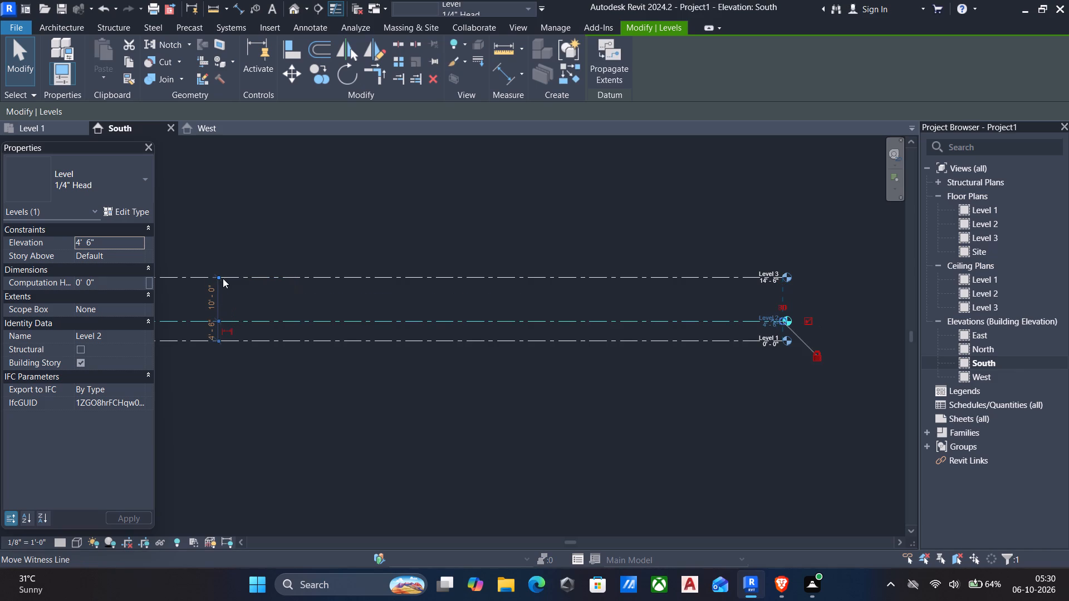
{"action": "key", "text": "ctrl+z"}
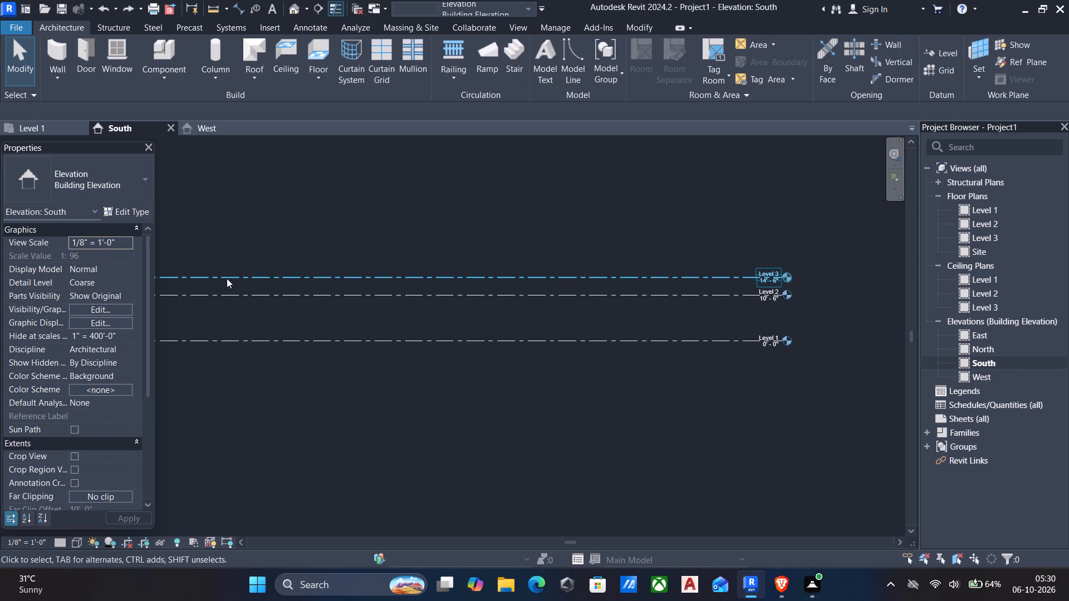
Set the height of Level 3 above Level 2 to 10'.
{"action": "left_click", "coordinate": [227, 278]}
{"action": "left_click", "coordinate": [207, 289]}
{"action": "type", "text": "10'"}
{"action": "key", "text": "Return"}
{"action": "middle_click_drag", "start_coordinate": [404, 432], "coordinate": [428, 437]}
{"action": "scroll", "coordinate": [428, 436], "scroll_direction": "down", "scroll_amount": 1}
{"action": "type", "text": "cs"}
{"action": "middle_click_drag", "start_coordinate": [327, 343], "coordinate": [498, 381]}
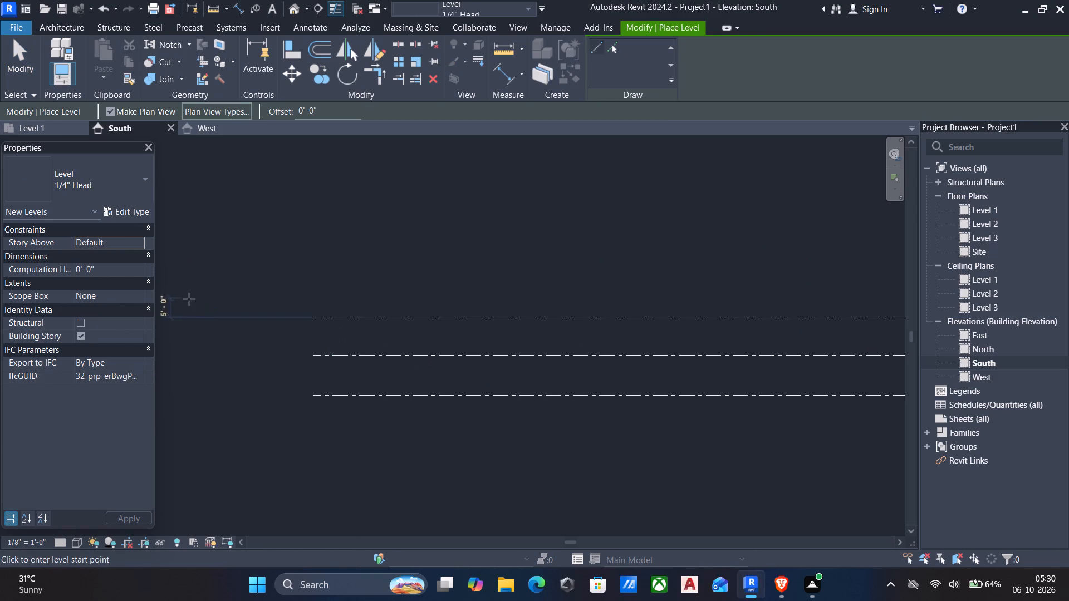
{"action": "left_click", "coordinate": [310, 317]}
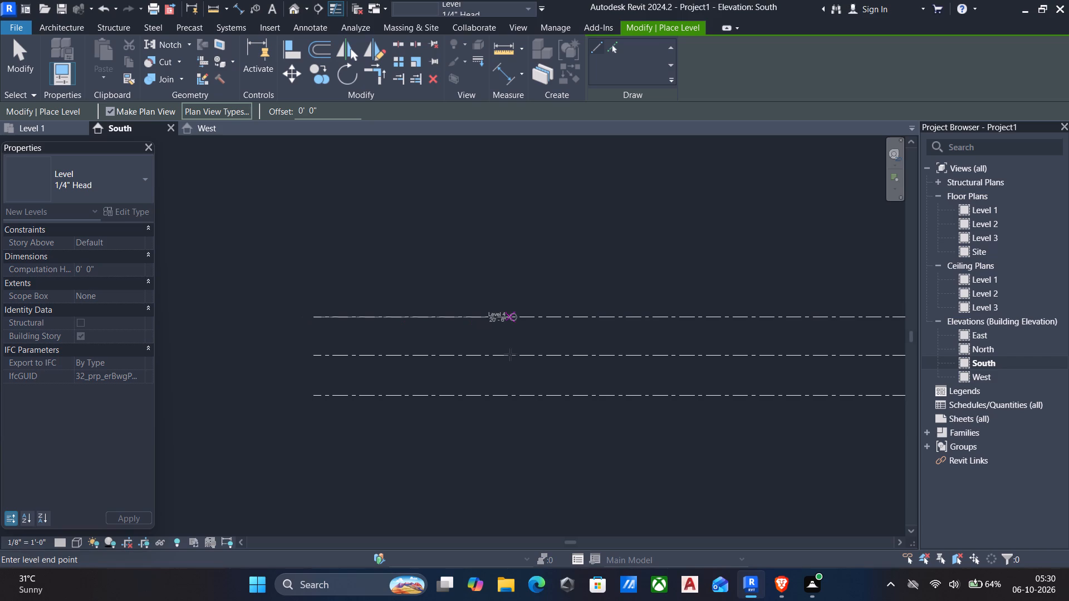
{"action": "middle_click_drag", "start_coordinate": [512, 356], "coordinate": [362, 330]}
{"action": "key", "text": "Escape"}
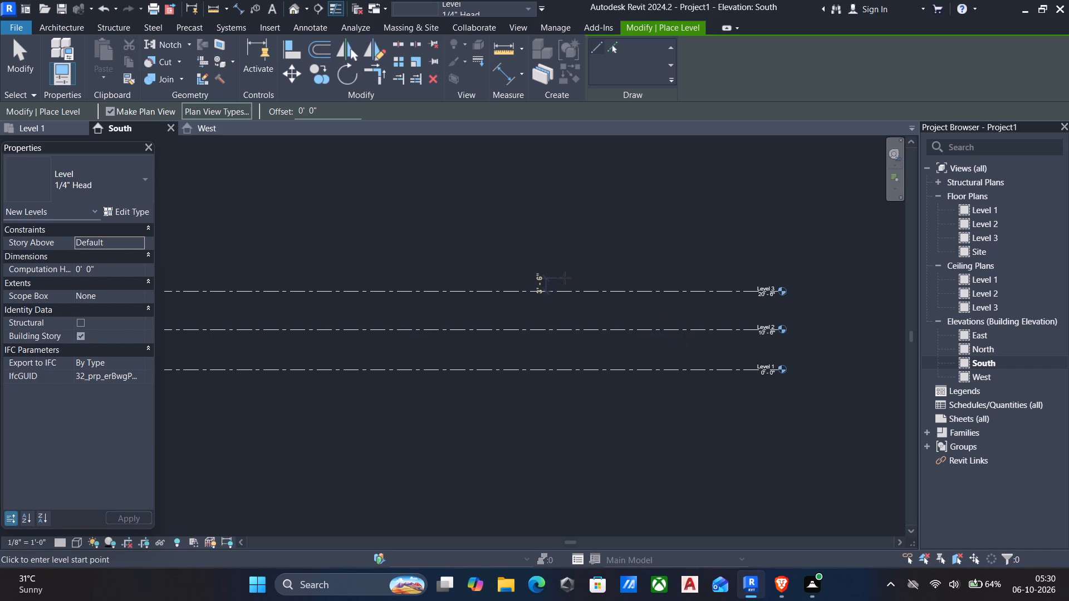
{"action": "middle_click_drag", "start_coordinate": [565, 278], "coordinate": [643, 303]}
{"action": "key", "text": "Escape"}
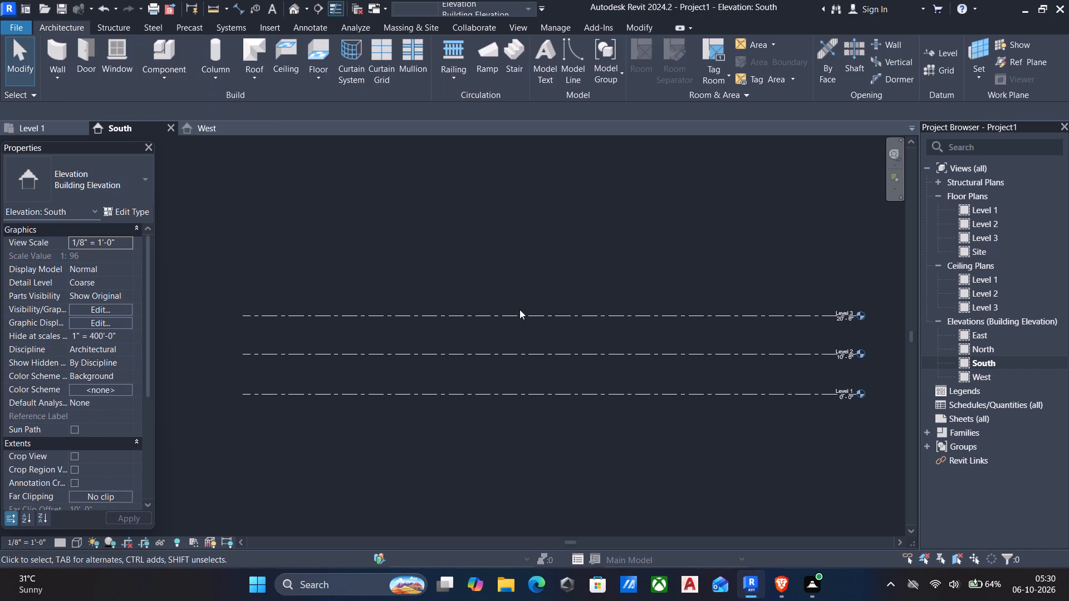
Set the height of Level 3 above Level 2 to 10'6".
{"action": "left_click", "coordinate": [503, 312]}
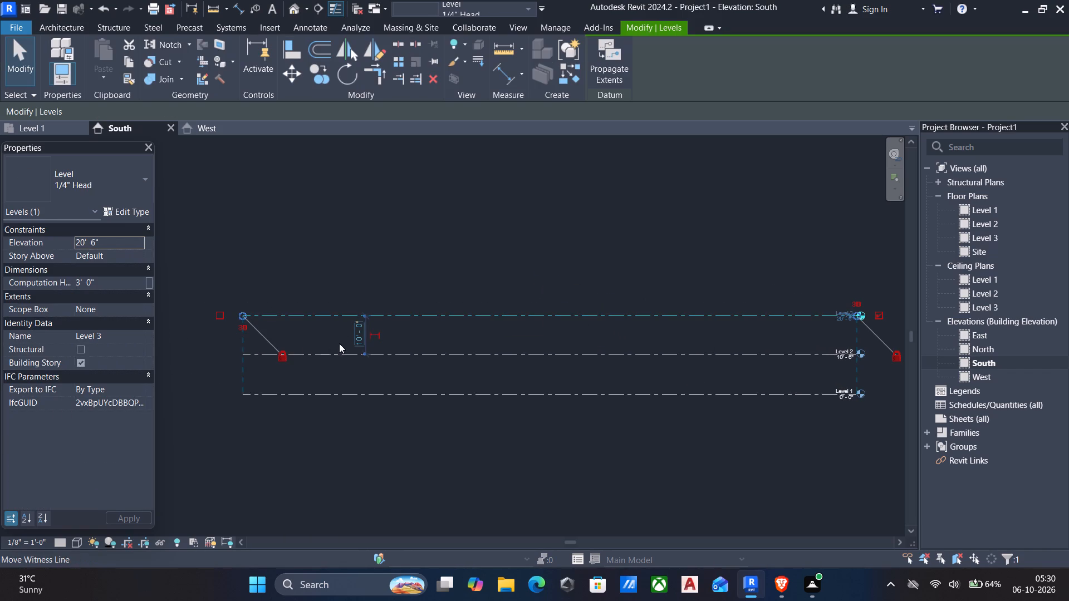
{"action": "left_click", "coordinate": [357, 340]}
{"action": "type", "text": "10'6\""}
{"action": "key", "text": "Return"}
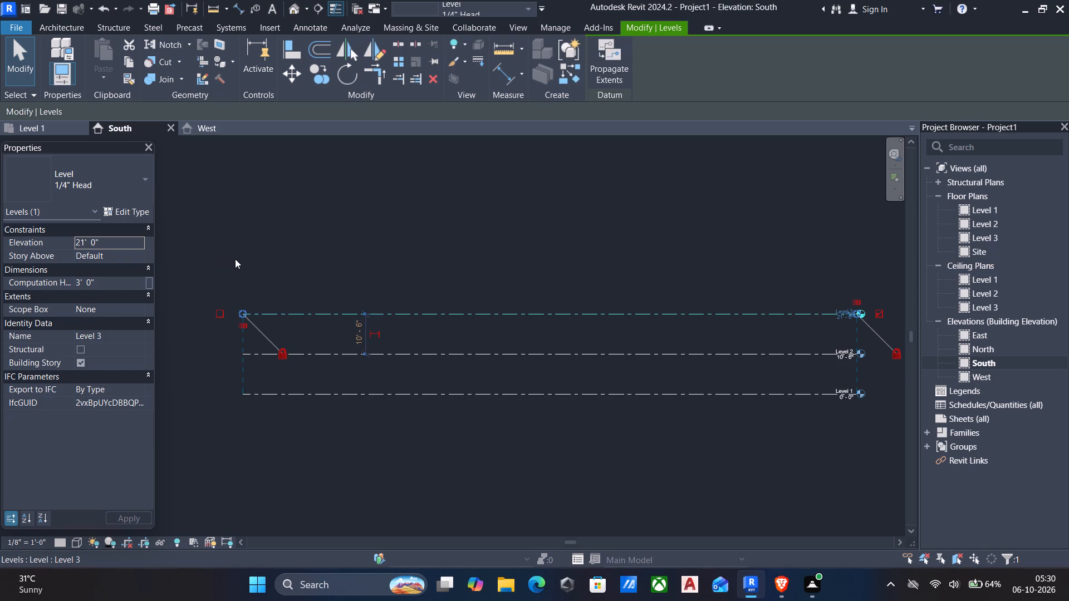
{"action": "key", "text": "Escape"}
Add a new level with a 4' offset above Level 3, spanning the full length of the existing level lines.
{"action": "left_click", "coordinate": [314, 316]}
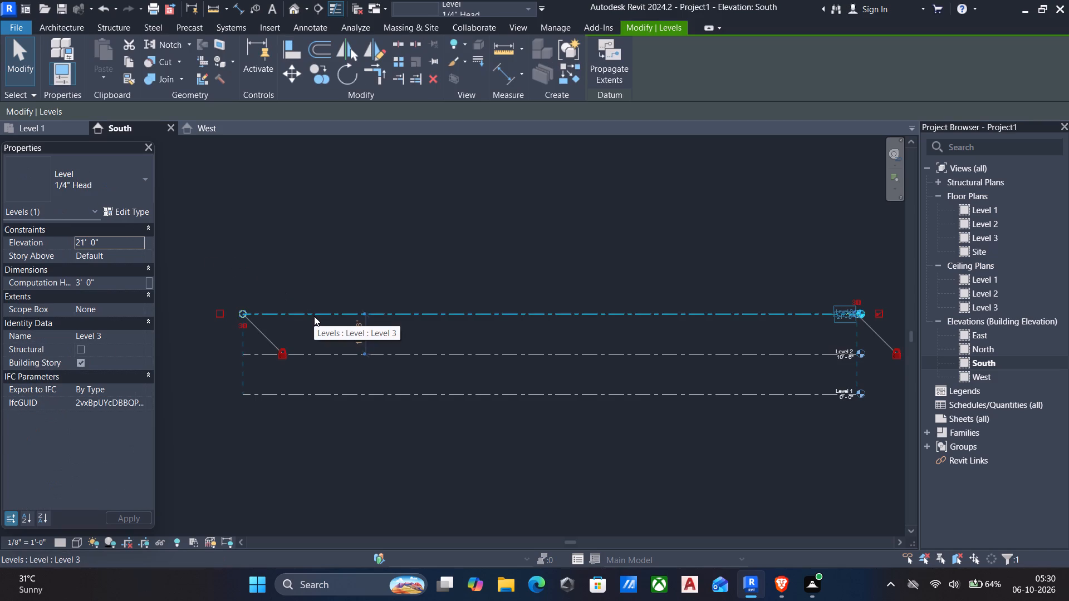
{"action": "type", "text": "cs"}
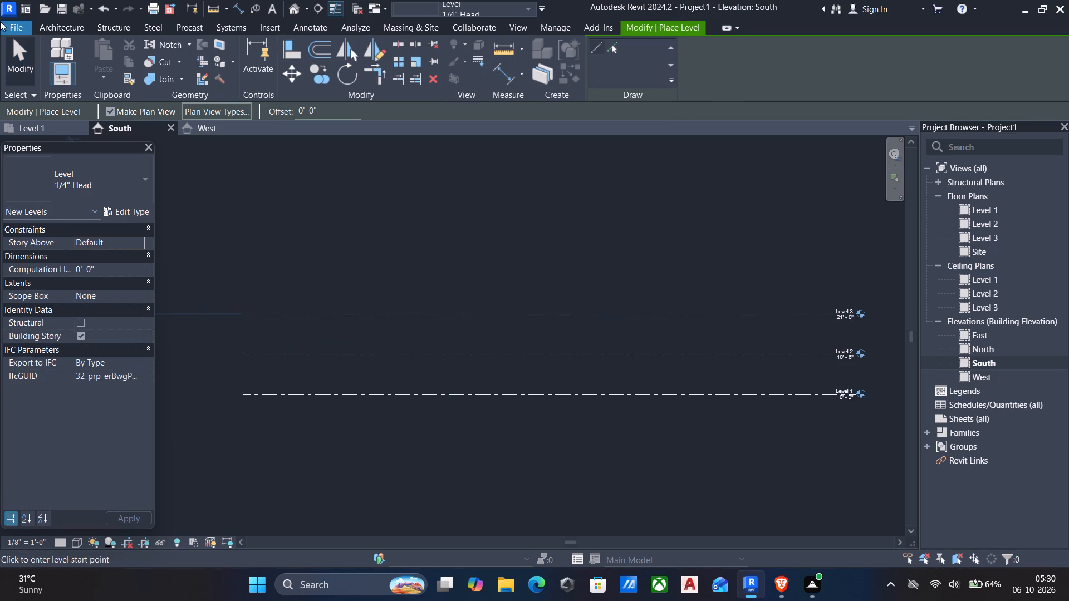
{"action": "left_click_drag", "start_coordinate": [337, 115], "coordinate": [72, 95]}
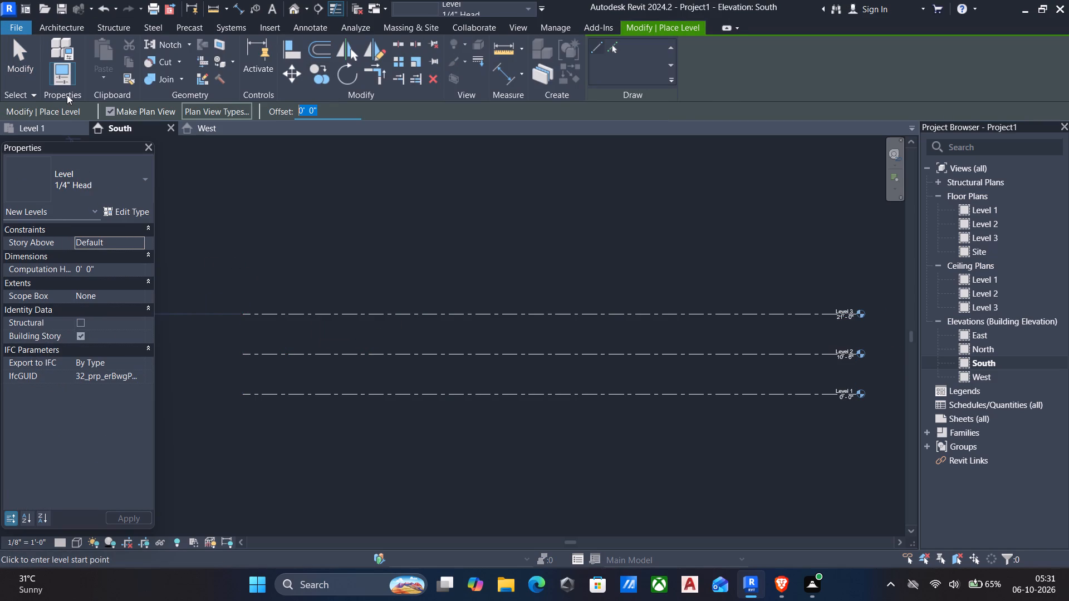
{"action": "type", "text": "4'"}
{"action": "key", "text": "Return"}
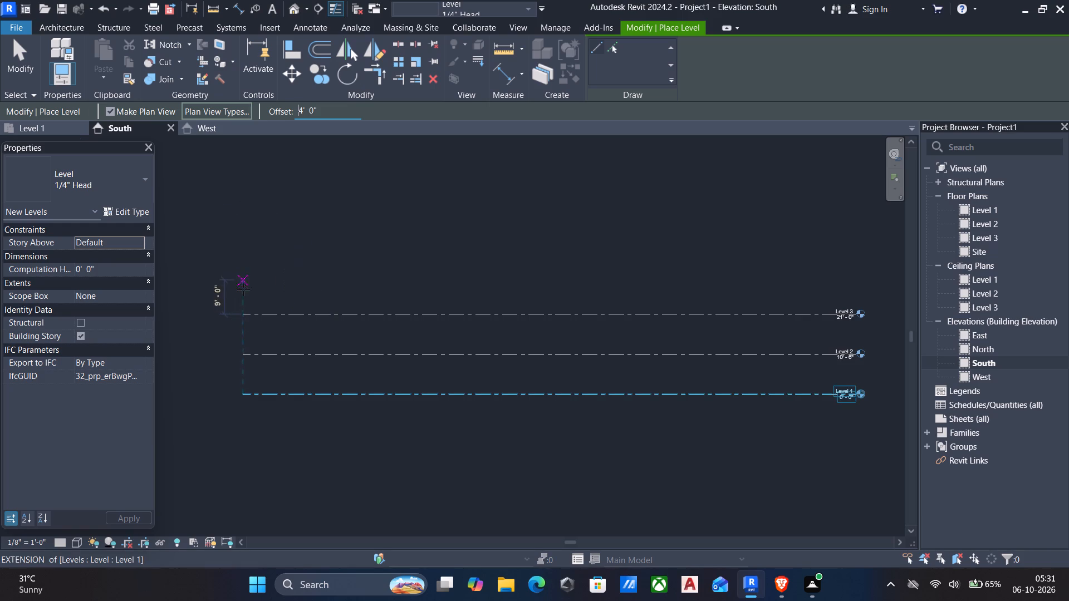
{"action": "left_click", "coordinate": [245, 311]}
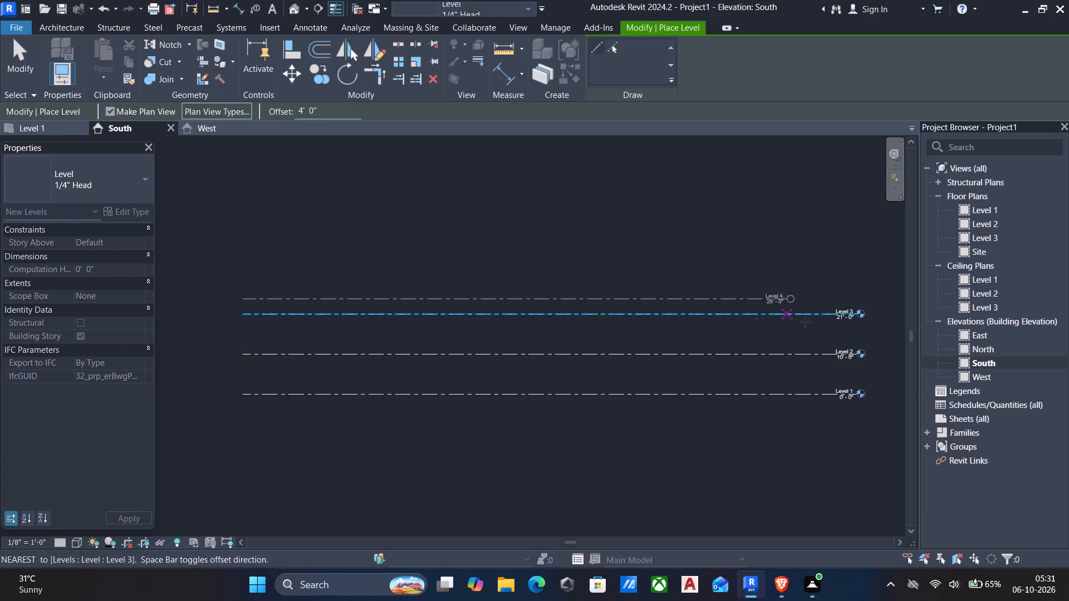
{"action": "left_click", "coordinate": [861, 306]}
{"action": "key", "text": "Escape"}
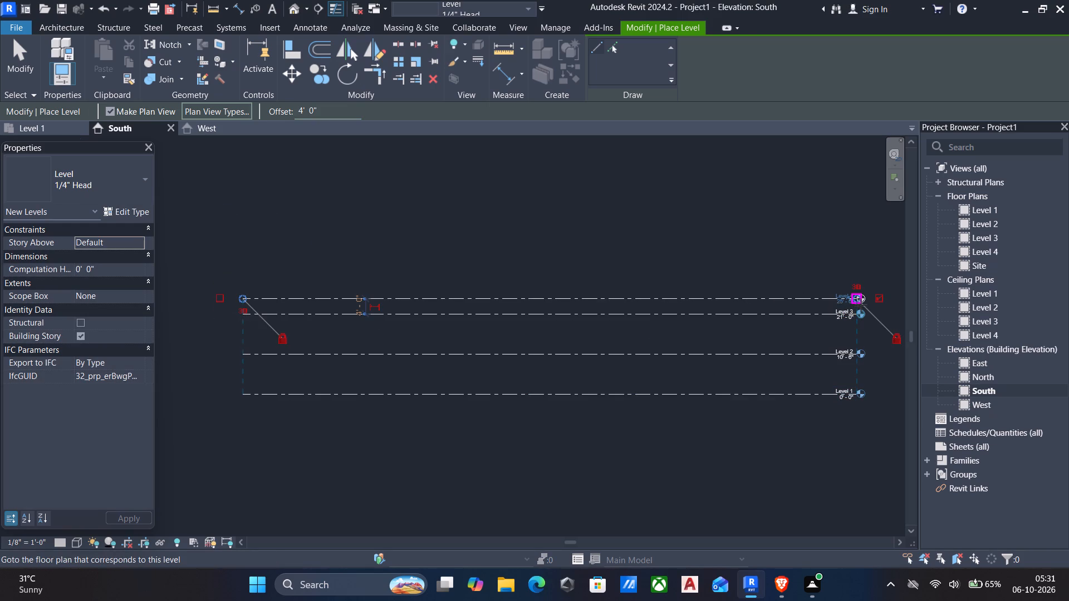
{"action": "key", "text": "Escape"}
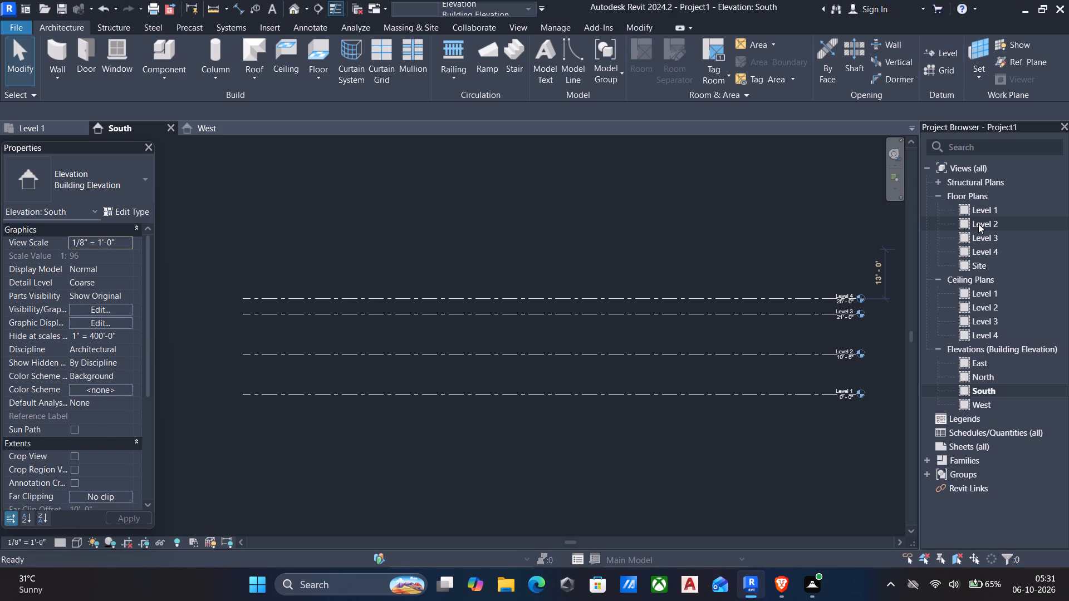
Open the Level 1 floor plan.
{"action": "left_click", "coordinate": [978, 224]}
{"action": "left_click", "coordinate": [973, 208]}
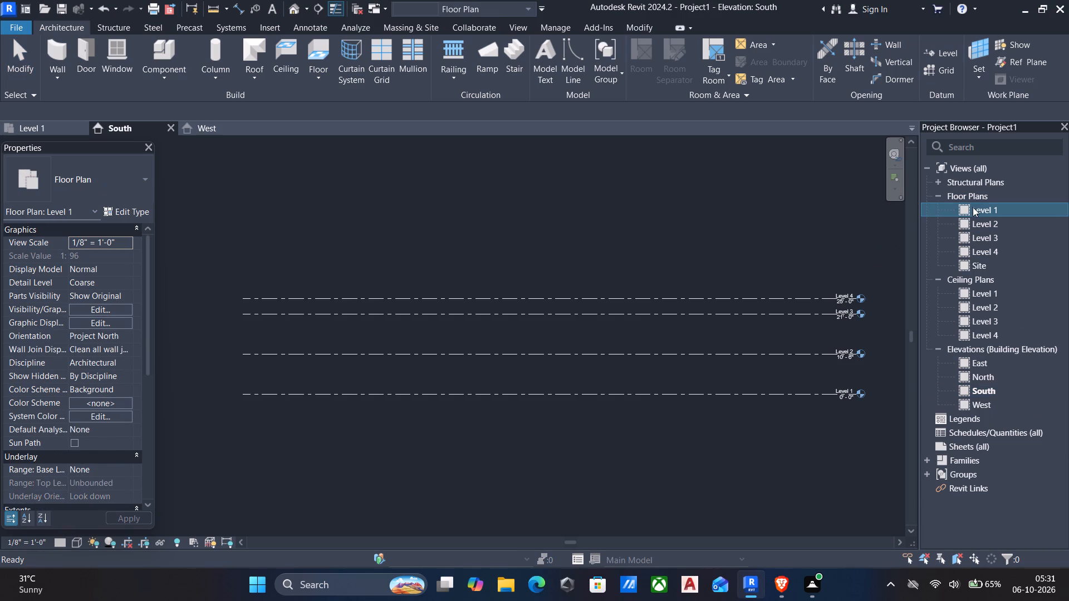
{"action": "double_click", "coordinate": [983, 213]}
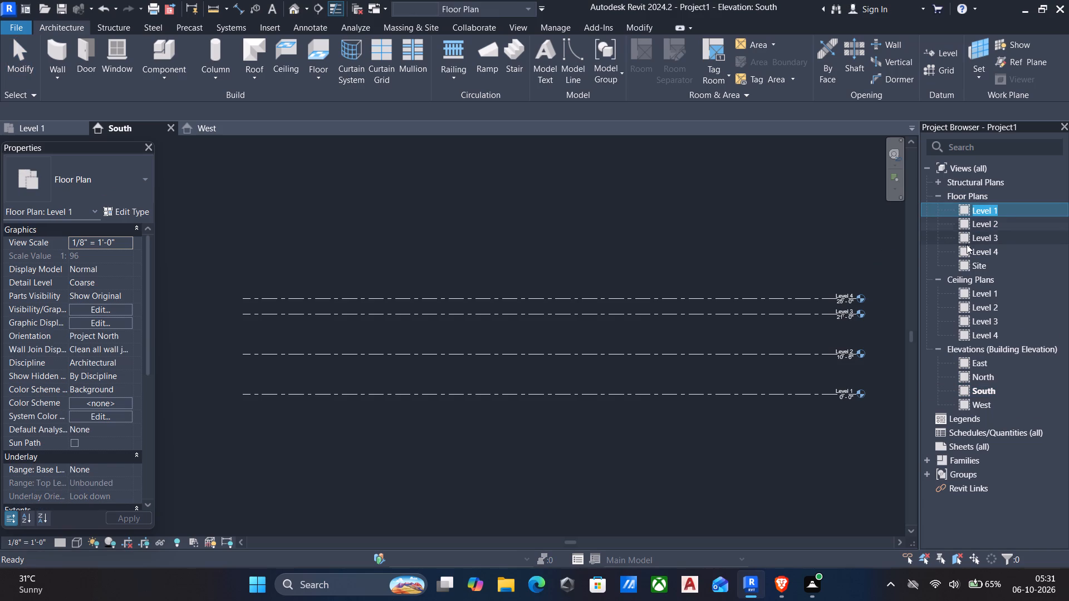
{"action": "left_click", "coordinate": [967, 245]}
{"action": "left_click", "coordinate": [989, 220]}
{"action": "double_click", "coordinate": [982, 208]}
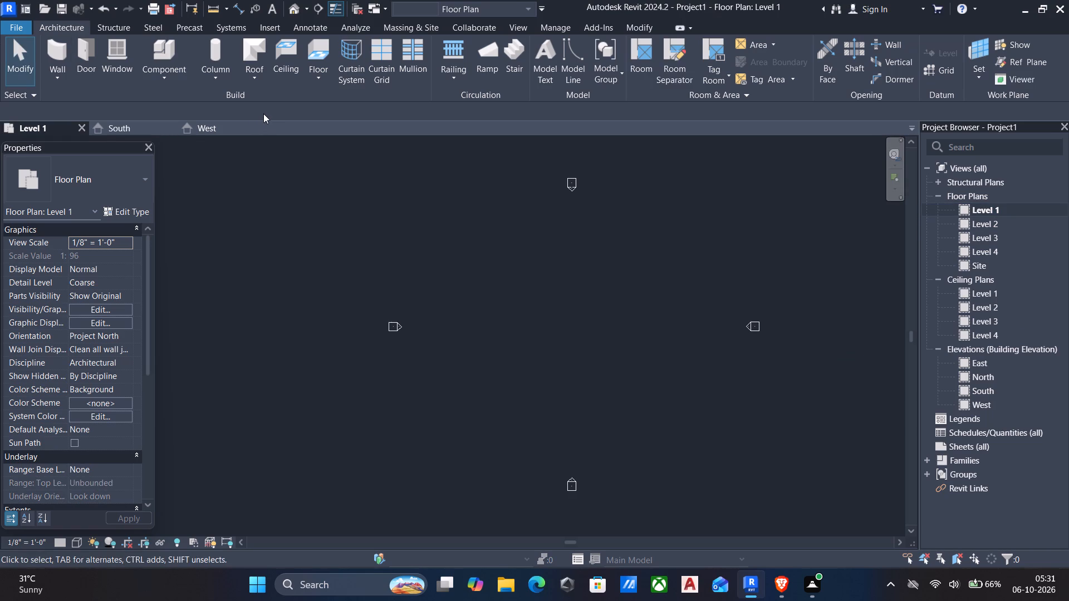
Start the Wall tool and duplicate the Generic - 8" basic wall type under the name 9" wall.
{"action": "type", "text": "wa"}
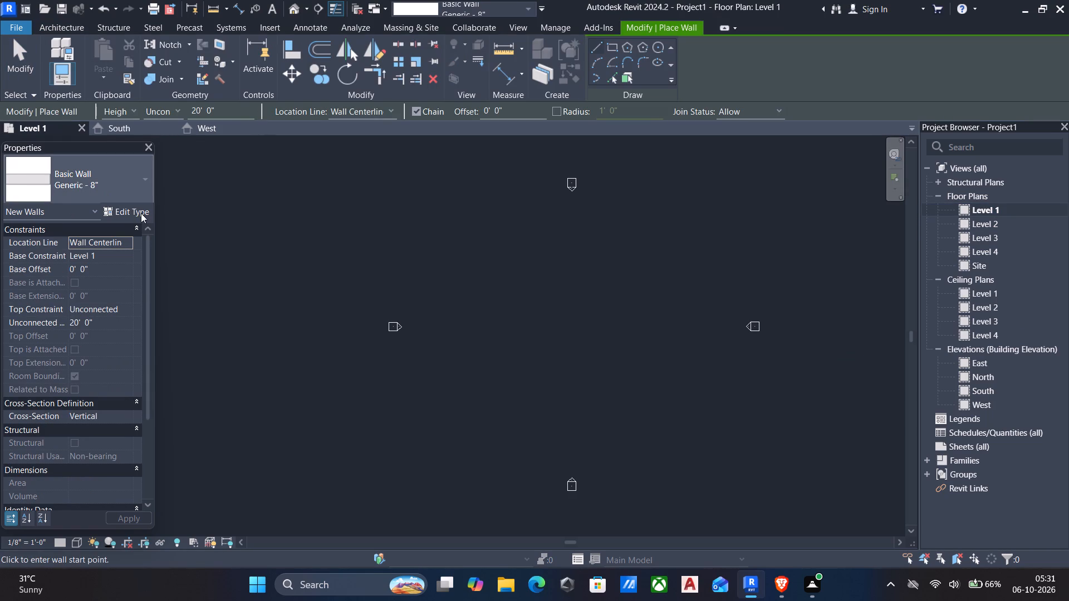
{"action": "left_click", "coordinate": [121, 209]}
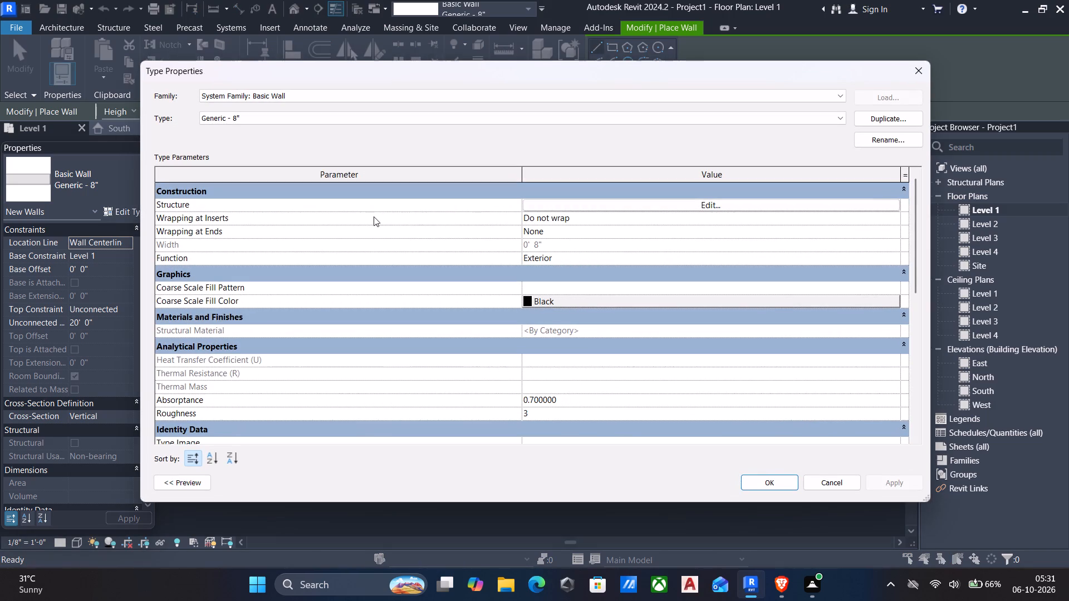
{"action": "left_click", "coordinate": [881, 121]}
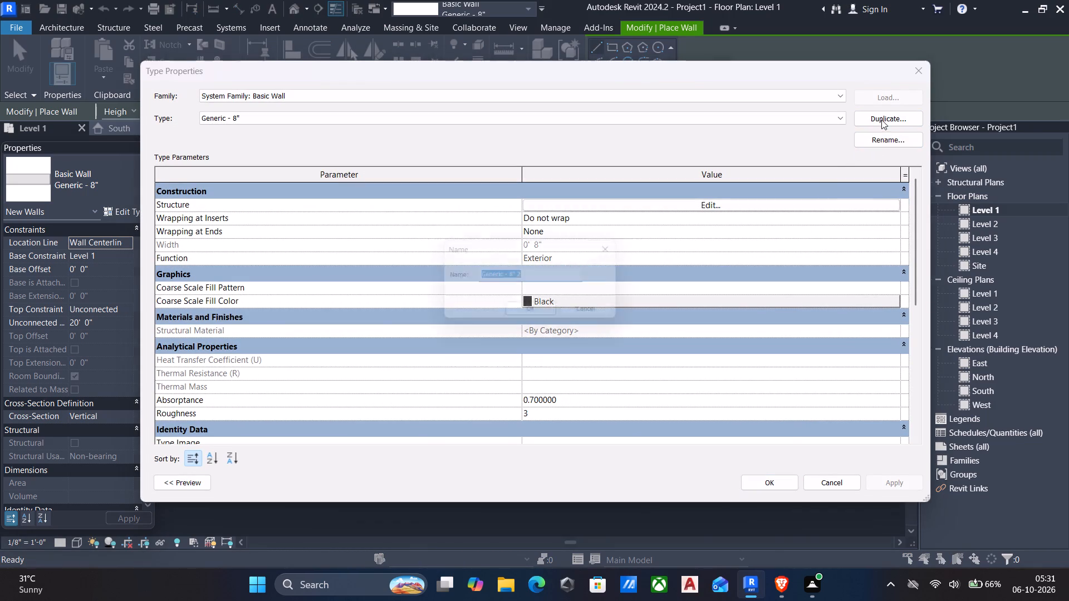
{"action": "key", "text": "BackSpace"}
{"action": "type", "text": "9\""}
{"action": "key", "text": "space"}
{"action": "type", "text": "wall"}
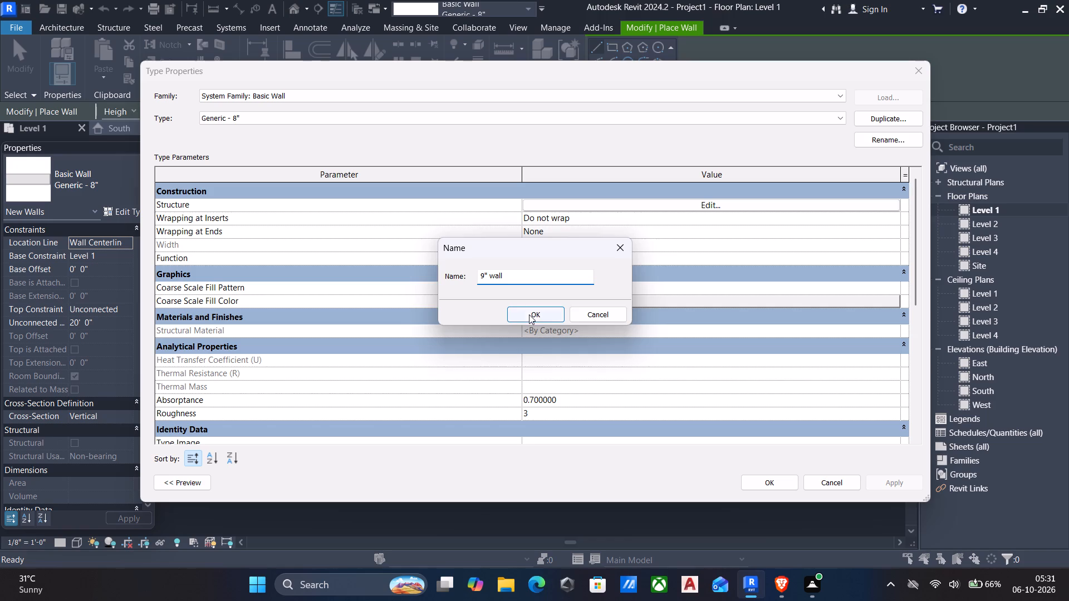
{"action": "left_click", "coordinate": [531, 314]}
Set the thickness of the structure layer in the 9" wall type's assembly to 9".
{"action": "left_click", "coordinate": [695, 198]}
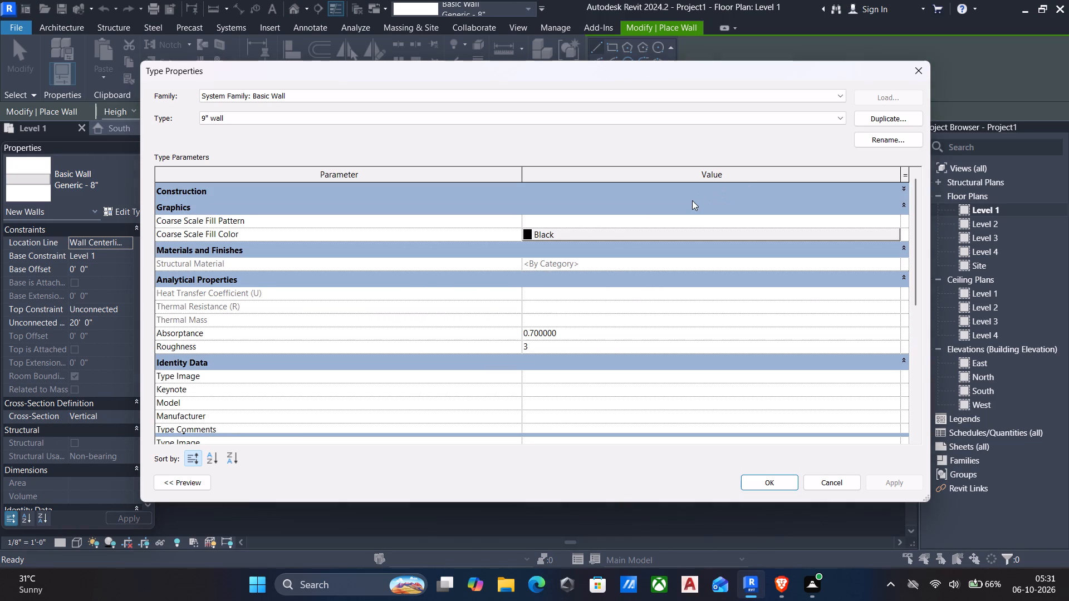
{"action": "left_click", "coordinate": [713, 209]}
{"action": "left_click", "coordinate": [709, 194]}
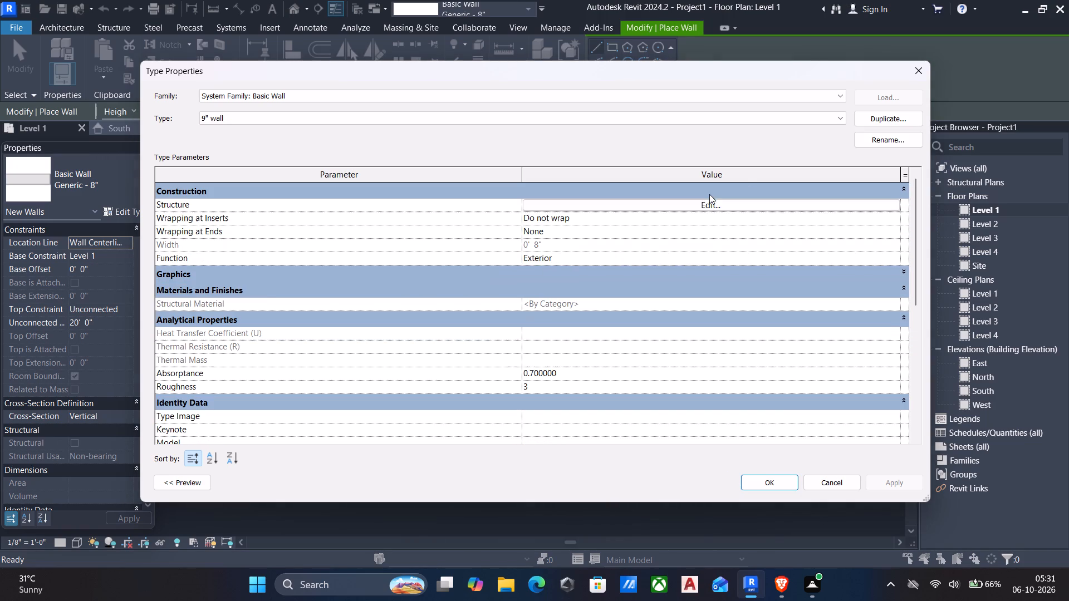
{"action": "left_click", "coordinate": [708, 201]}
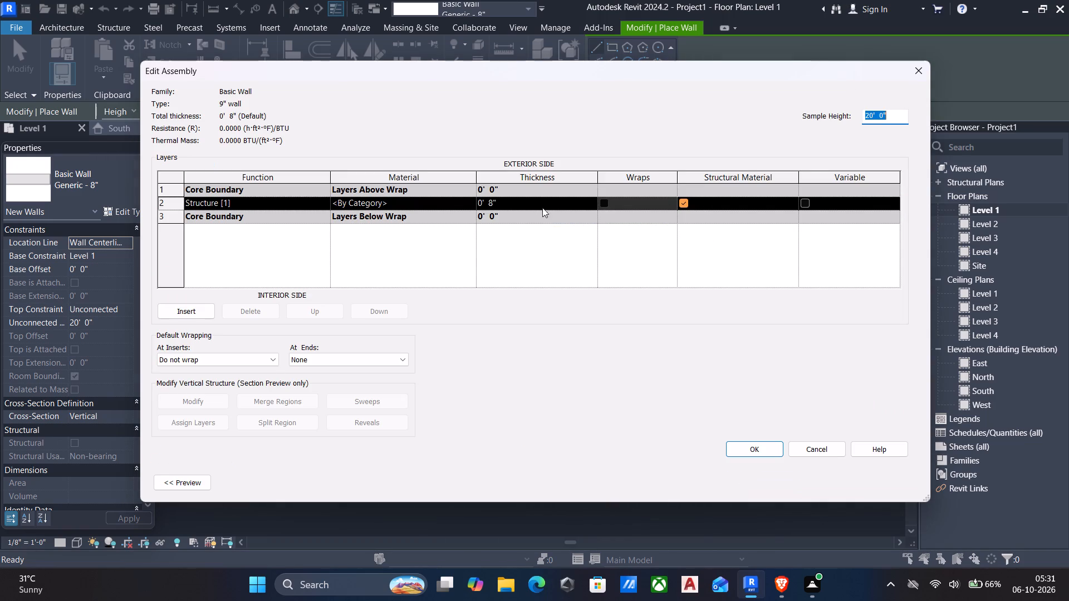
{"action": "left_click", "coordinate": [523, 205]}
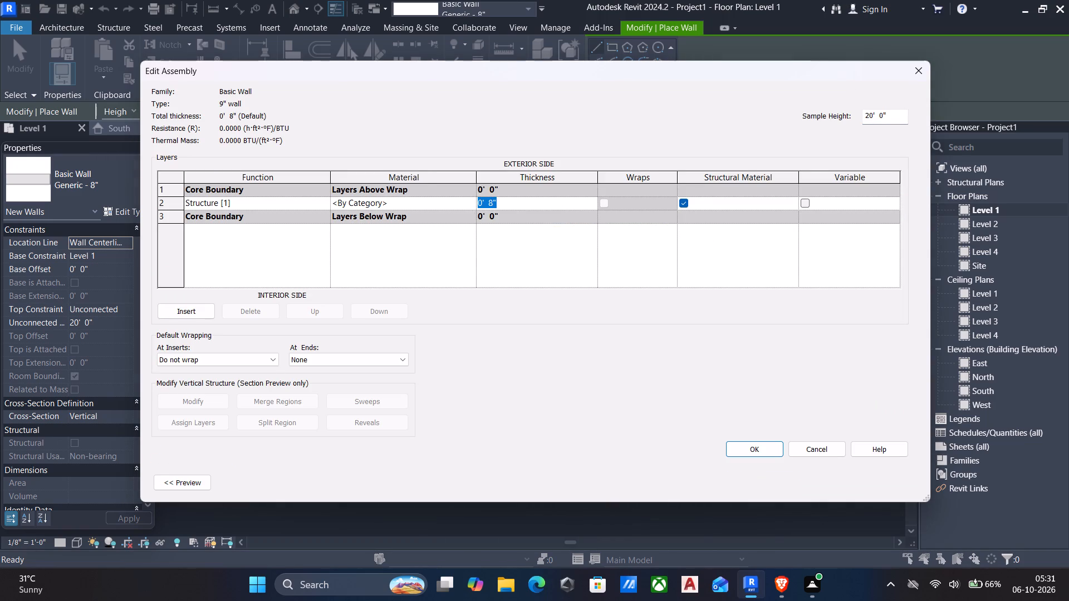
{"action": "type", "text": "9\""}
{"action": "key", "text": "space"}
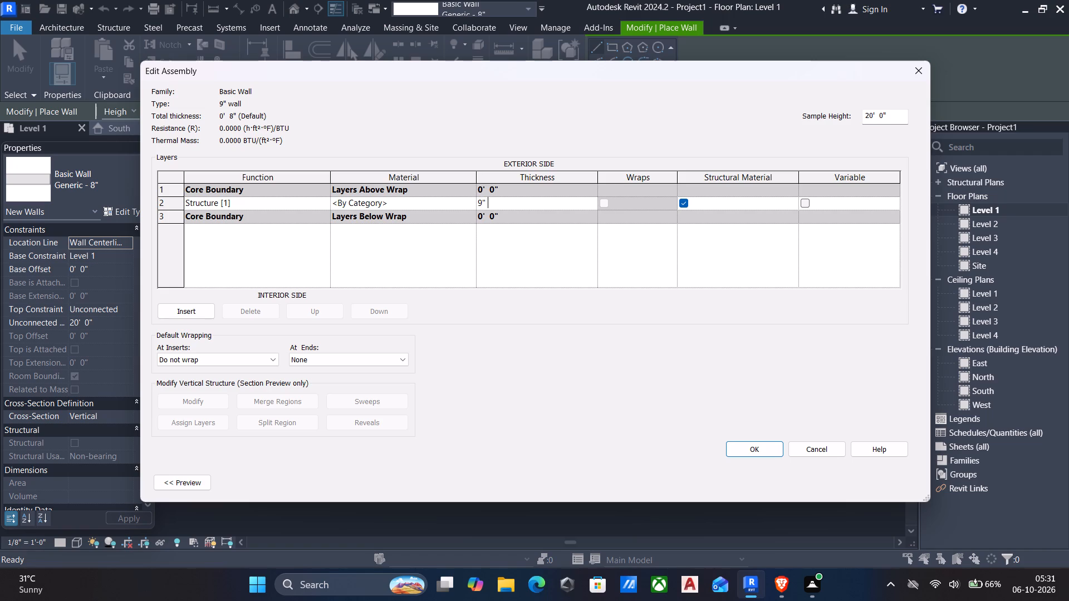
{"action": "left_click", "coordinate": [738, 449]}
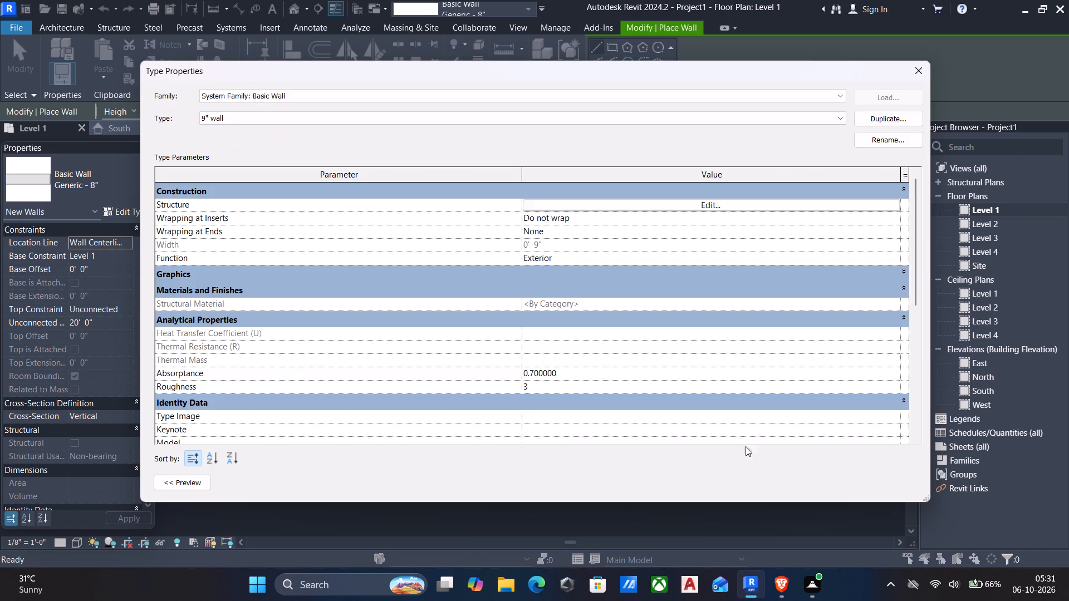
{"action": "left_click", "coordinate": [905, 479]}
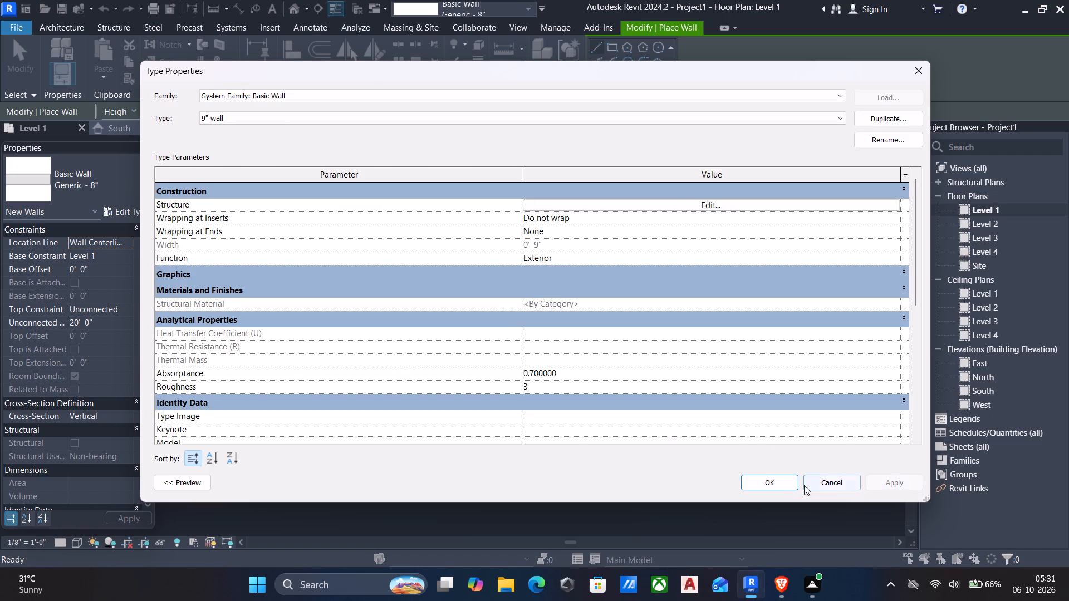
Accept the 9" wall type and duplicate it under the name 4.5" wall.
{"action": "left_click", "coordinate": [775, 476]}
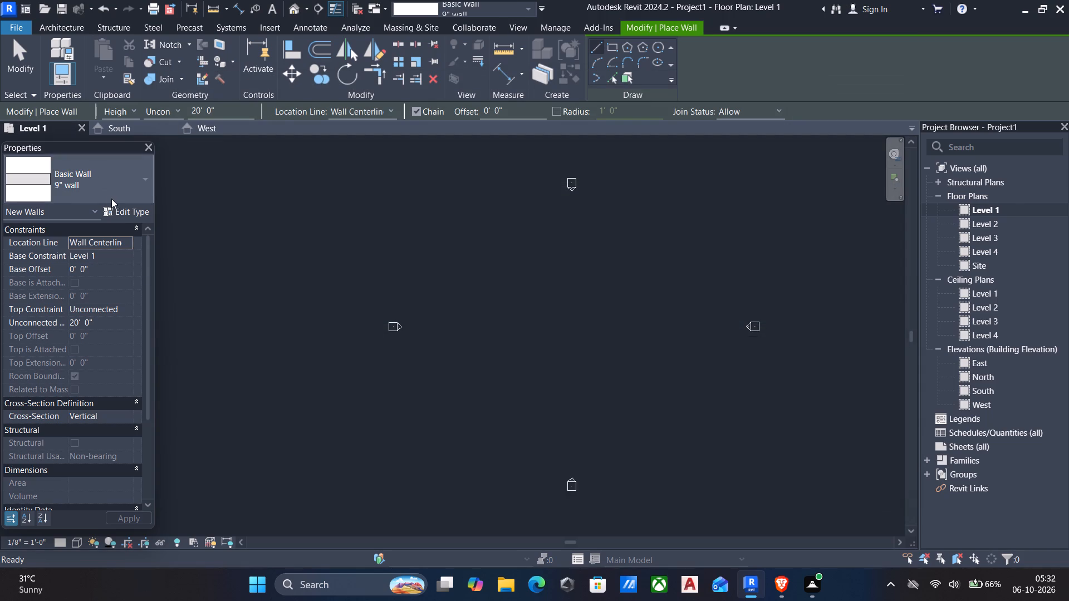
{"action": "left_click", "coordinate": [122, 209]}
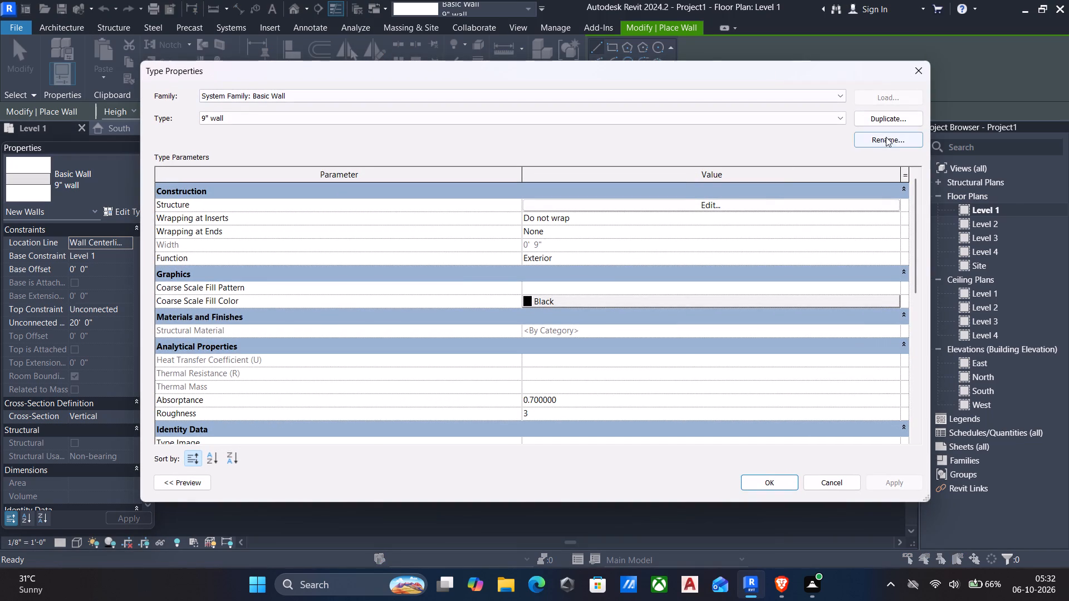
{"action": "left_click", "coordinate": [891, 115]}
{"action": "key", "text": "BackSpace"}
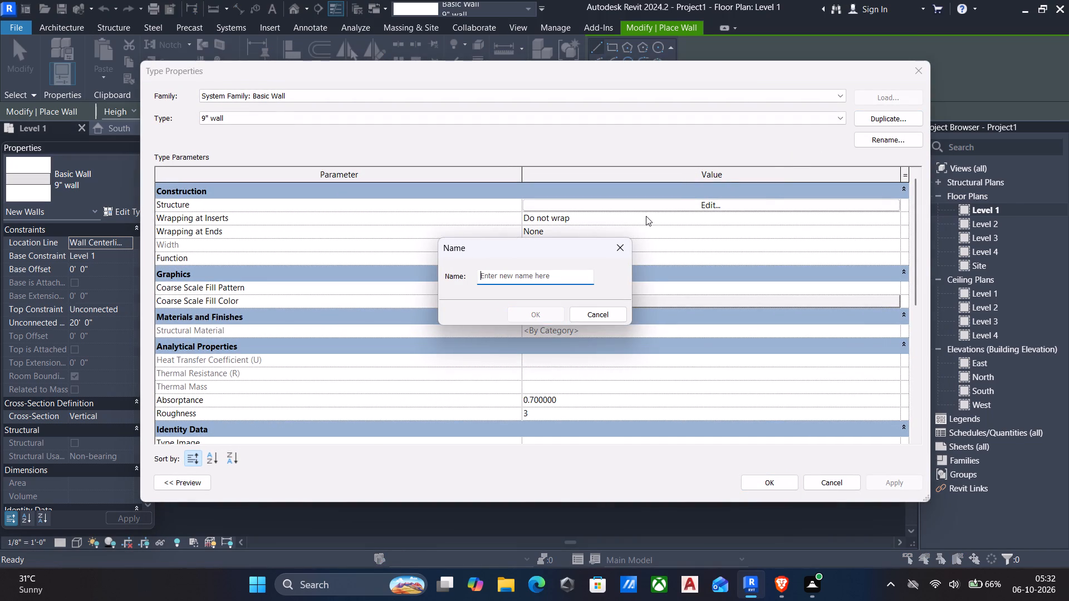
{"action": "type", "text": "4.5"}
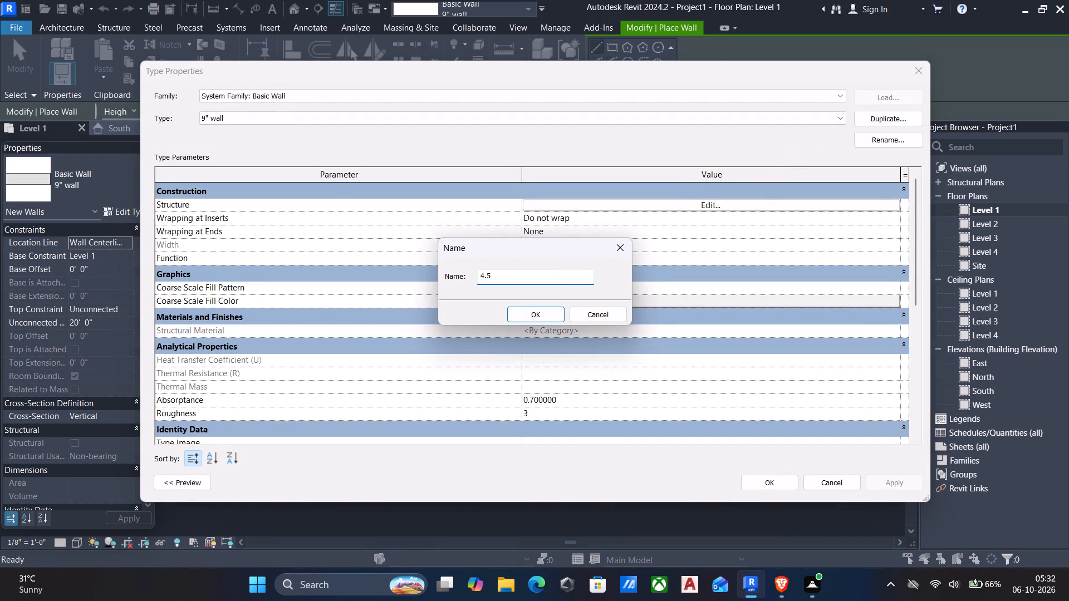
{"action": "key", "text": "shift+quotedbl"}
{"action": "key", "text": "space"}
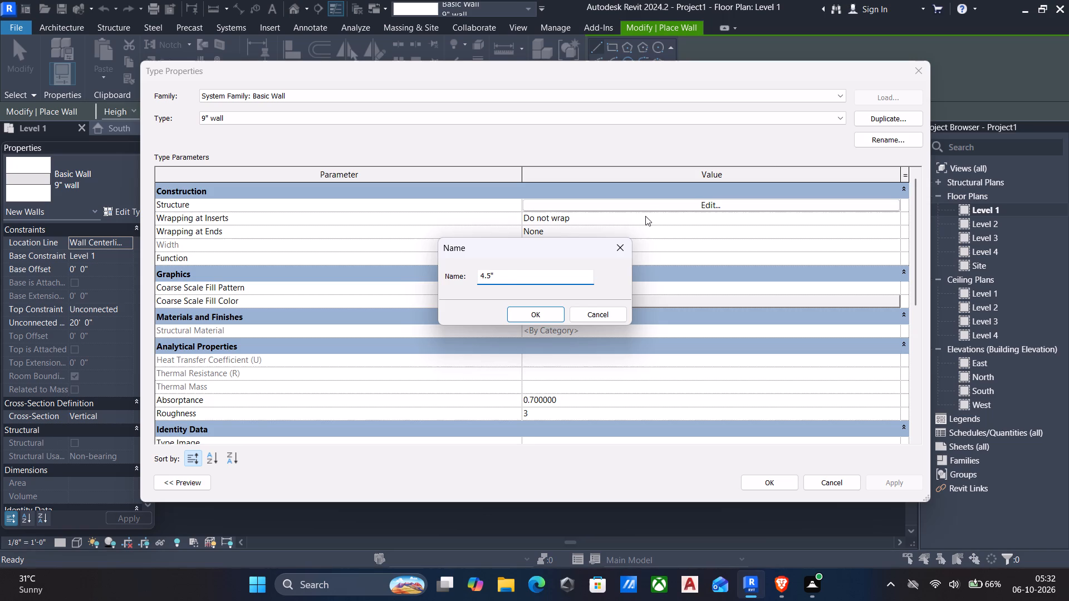
{"action": "type", "text": "wall"}
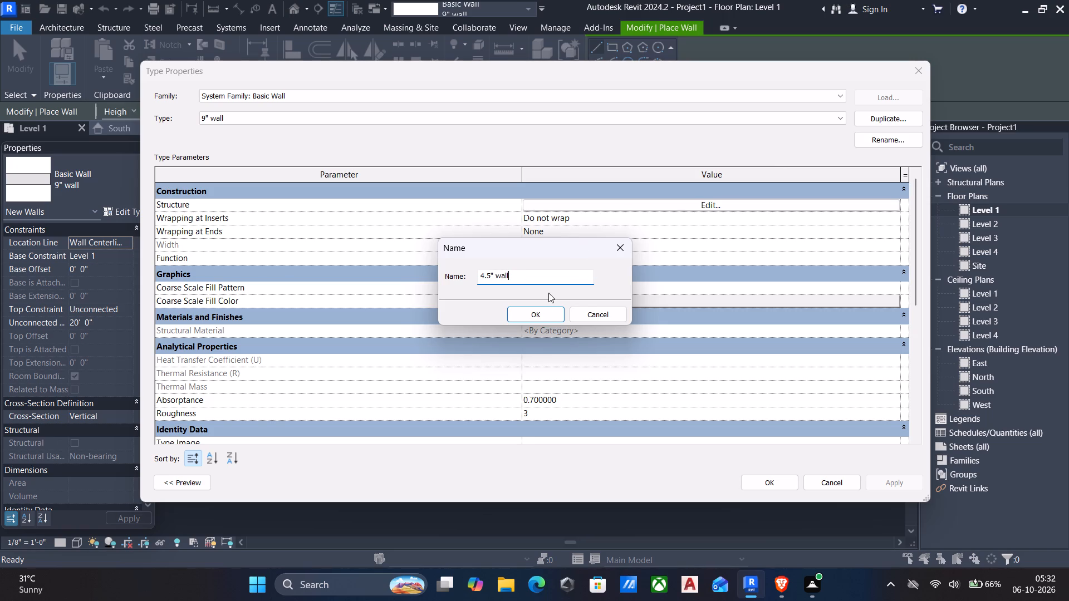
{"action": "left_click", "coordinate": [533, 316]}
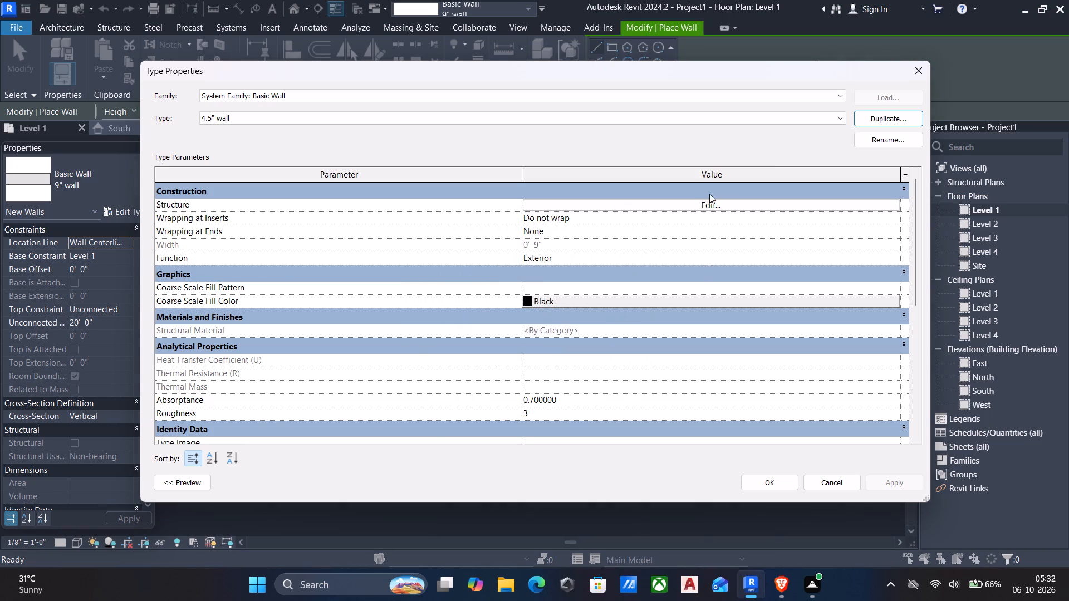
Set the thickness of the structure layer in the 4.5" wall type's assembly to 4.5" and apply the type changes.
{"action": "left_click", "coordinate": [705, 203]}
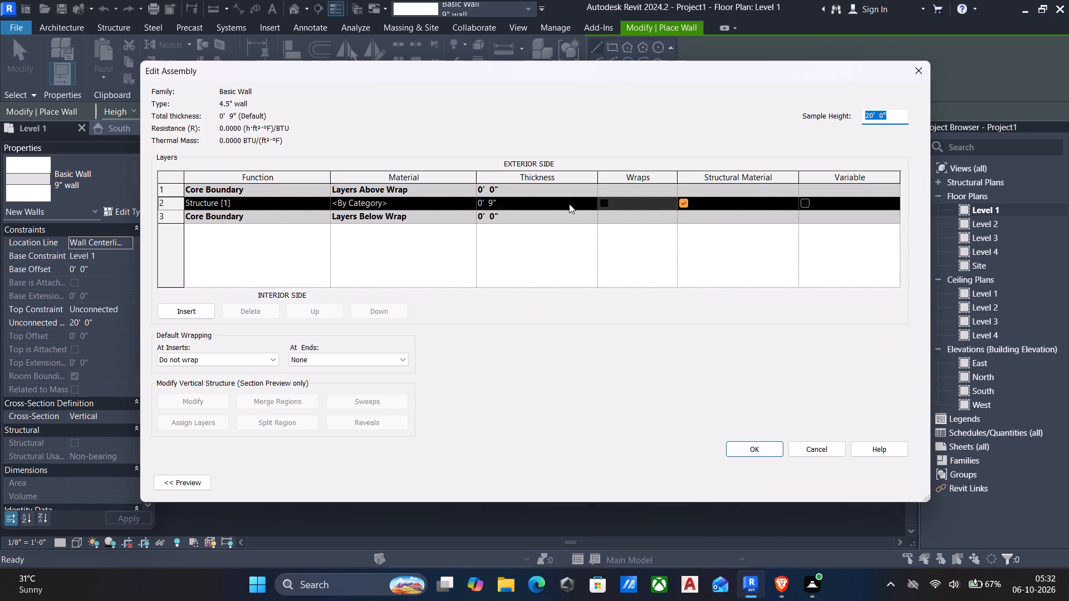
{"action": "left_click", "coordinate": [565, 204]}
{"action": "type", "text": "4.5\""}
{"action": "key", "text": "Return"}
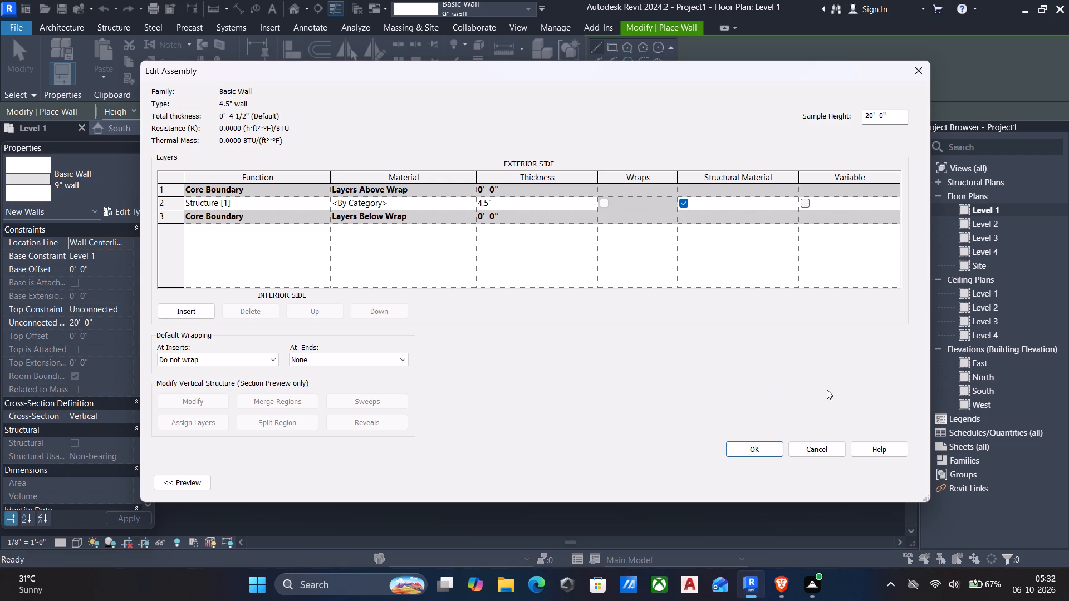
{"action": "left_click", "coordinate": [749, 449]}
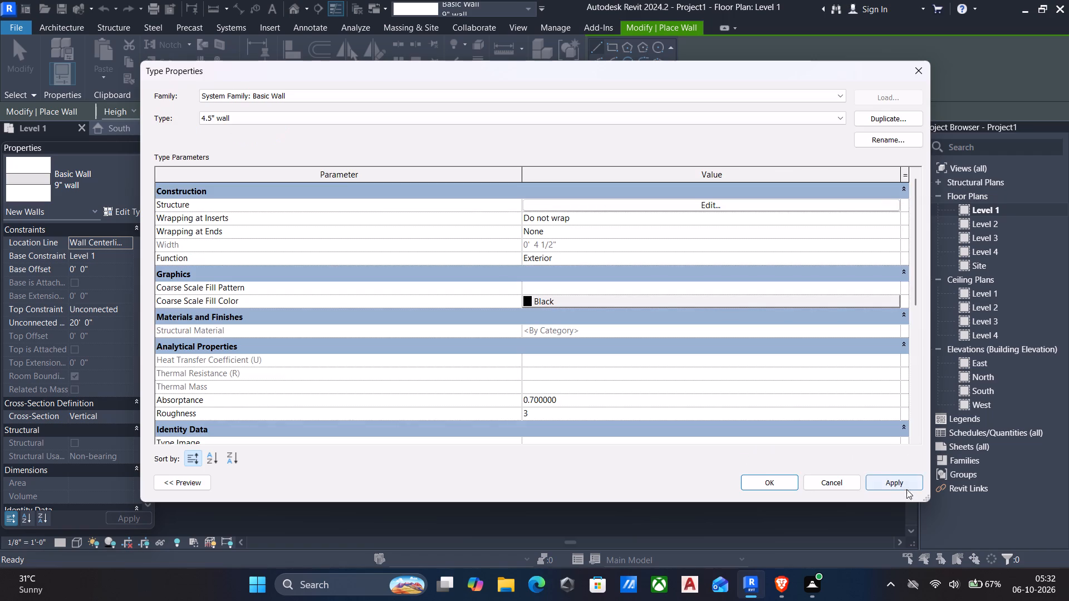
{"action": "left_click", "coordinate": [907, 475]}
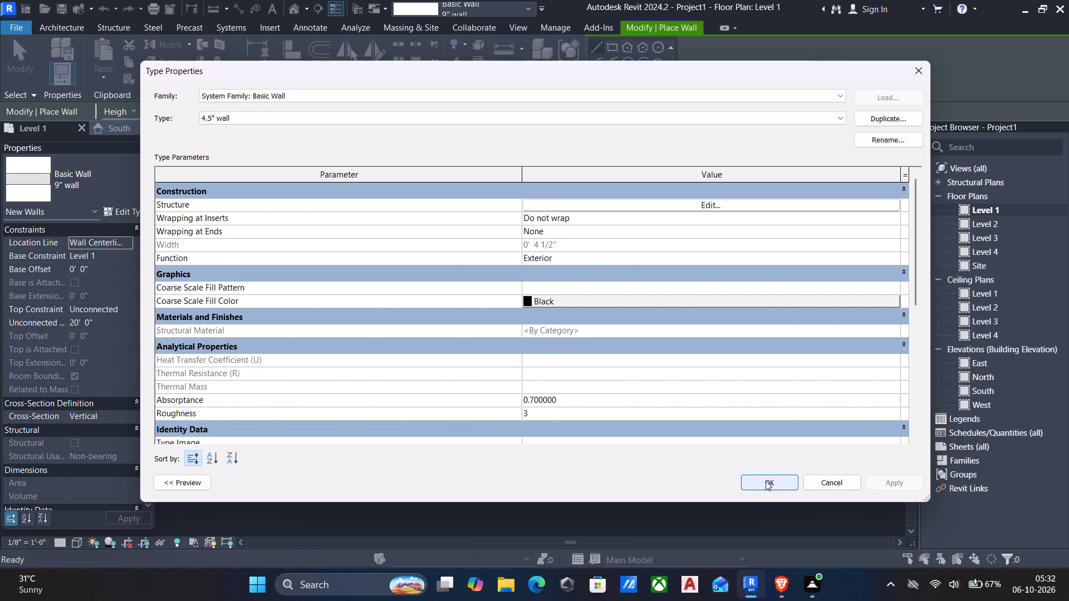
{"action": "left_click", "coordinate": [766, 481]}
Restart the Wall tool with the 9" wall type, height up to Level 2 and location line Finish Face: Exterior.
{"action": "middle_click", "coordinate": [658, 316]}
{"action": "middle_click_drag", "start_coordinate": [653, 317], "coordinate": [651, 317]}
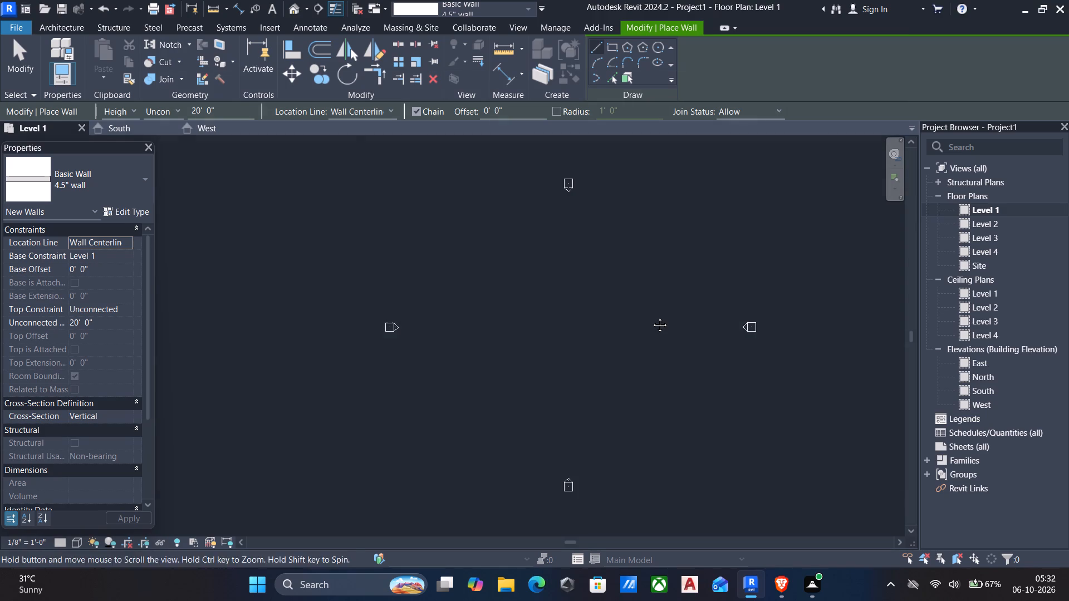
{"action": "middle_click_drag", "start_coordinate": [651, 317], "coordinate": [648, 317]}
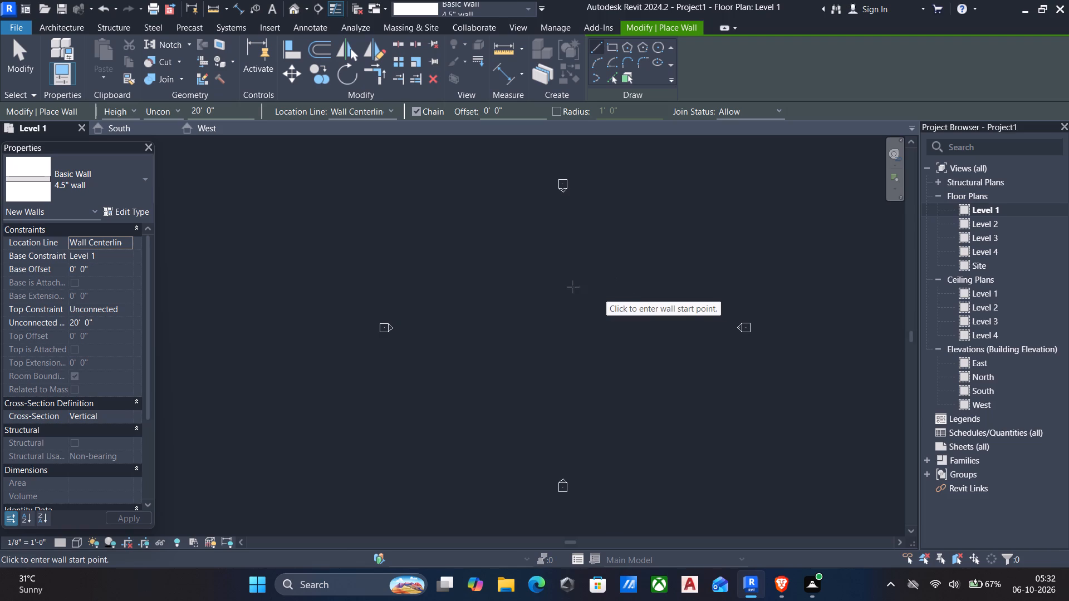
{"action": "type", "text": "wa"}
{"action": "scroll", "coordinate": [626, 287], "scroll_direction": "up", "scroll_amount": 1}
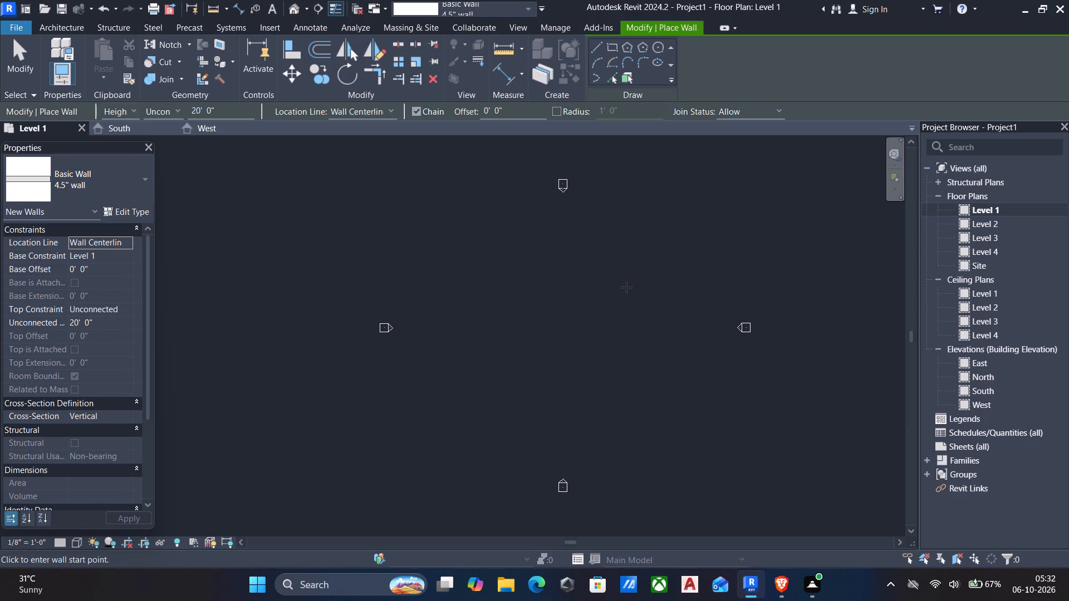
{"action": "scroll", "coordinate": [626, 287], "scroll_direction": "up", "scroll_amount": 3}
{"action": "middle_click", "coordinate": [566, 298]}
{"action": "left_click", "coordinate": [111, 171]}
{"action": "scroll", "coordinate": [113, 260], "scroll_direction": "up", "scroll_amount": 6}
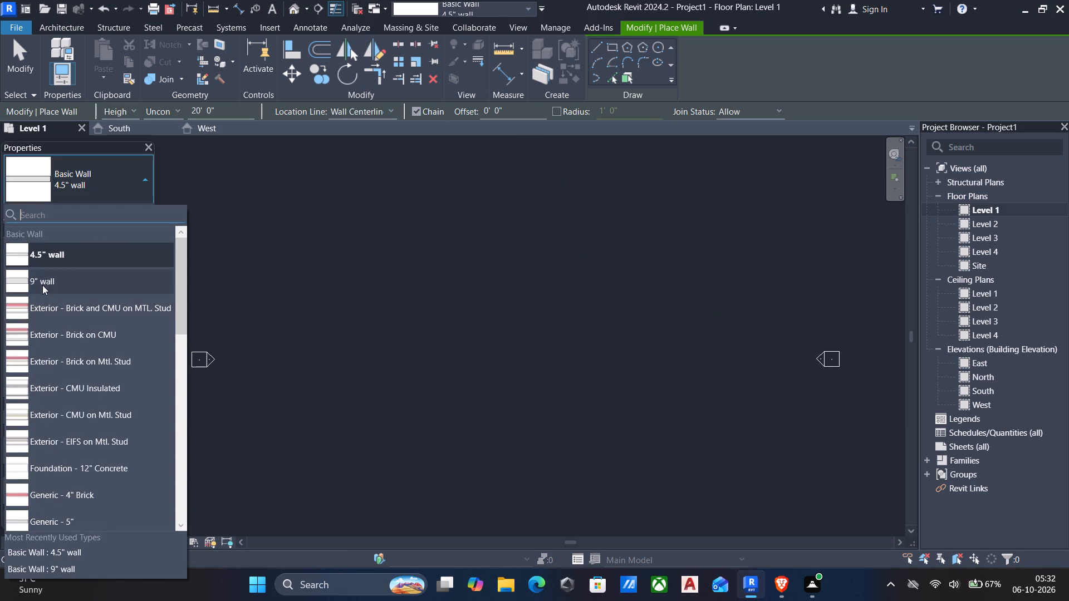
{"action": "left_click", "coordinate": [47, 282]}
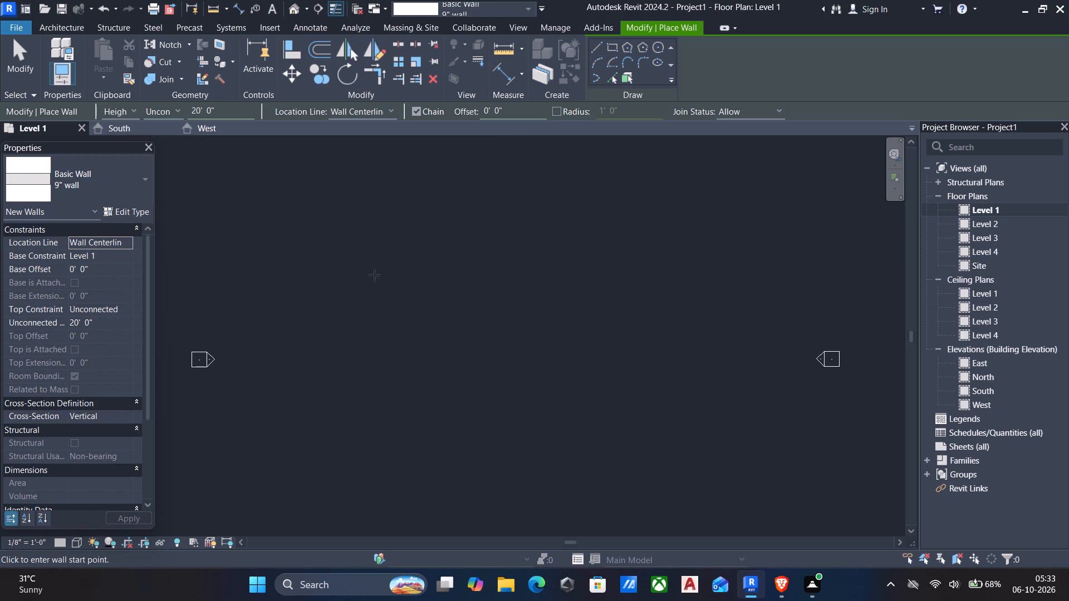
{"action": "left_click", "coordinate": [173, 108]}
{"action": "left_click", "coordinate": [164, 138]}
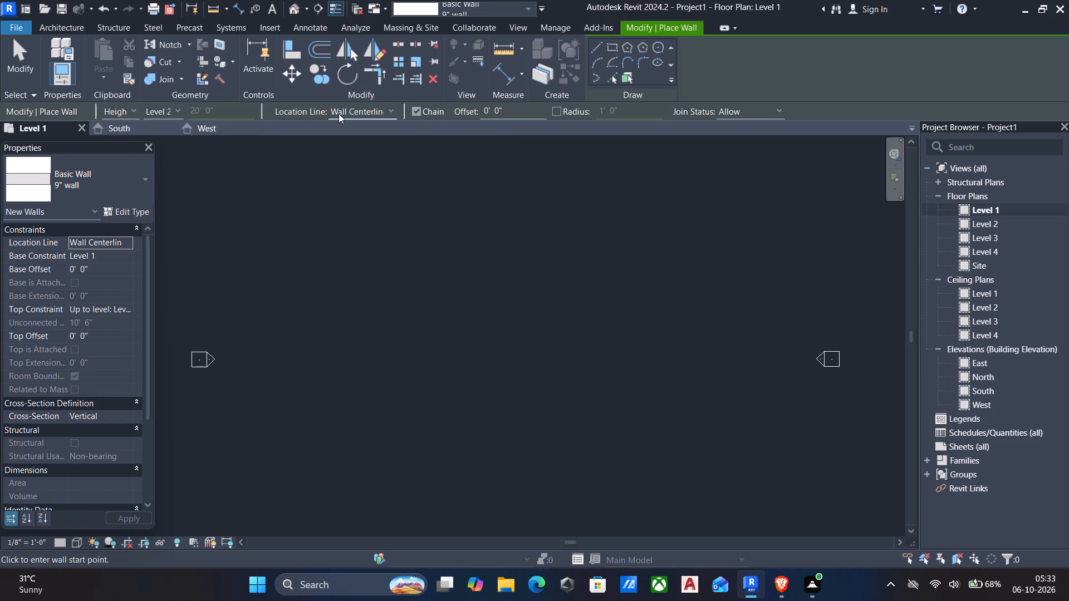
{"action": "left_click", "coordinate": [341, 114]}
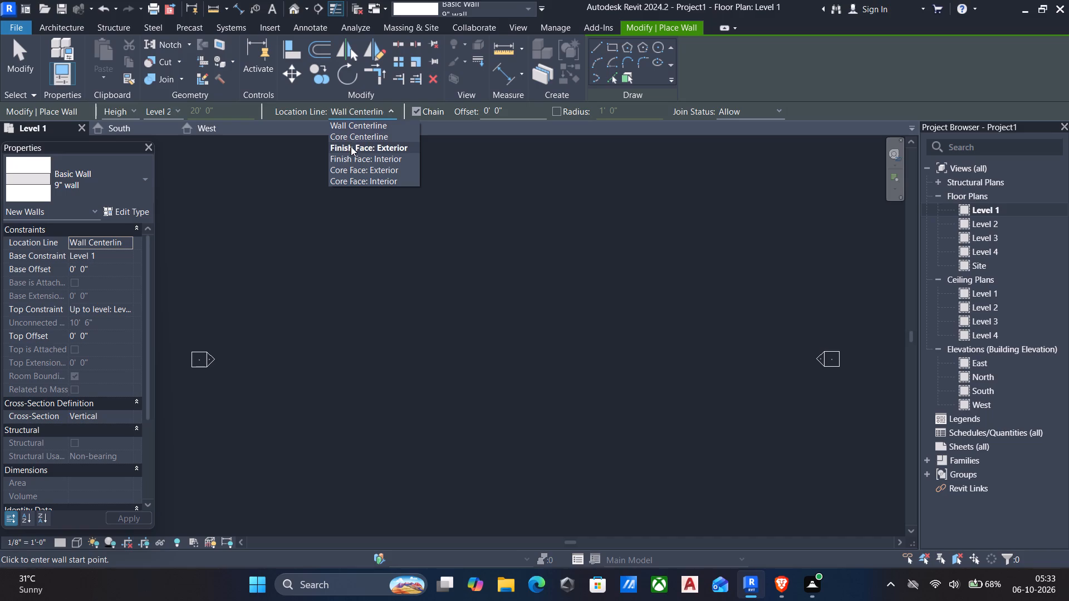
{"action": "left_click", "coordinate": [351, 147]}
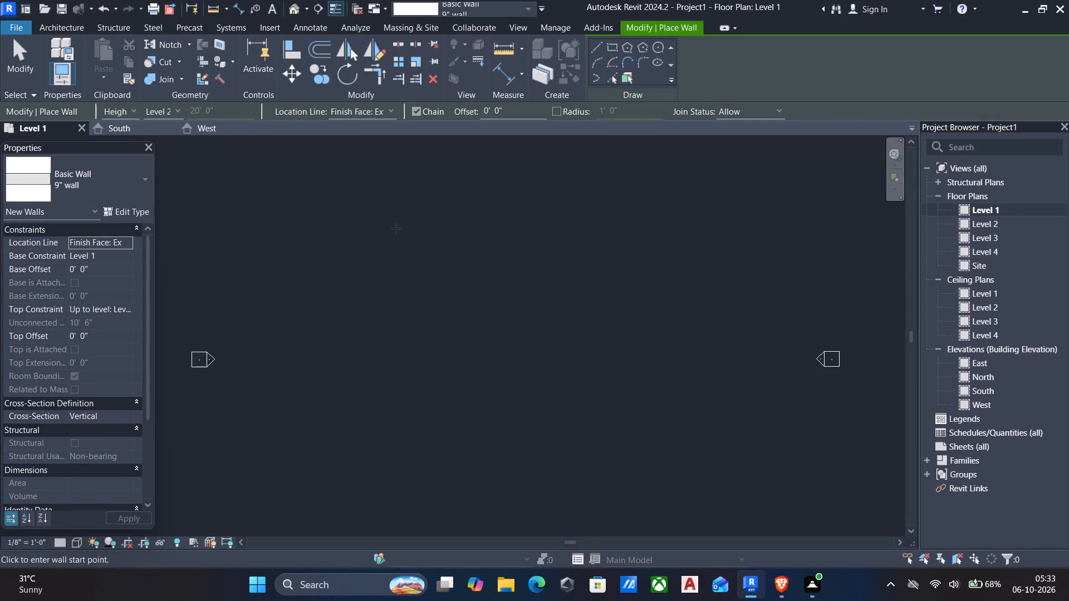
Draw a vertical 9" wall 44' long and a horizontal 9" wall about 46' long running right from its upper end.
{"action": "left_click", "coordinate": [346, 216]}
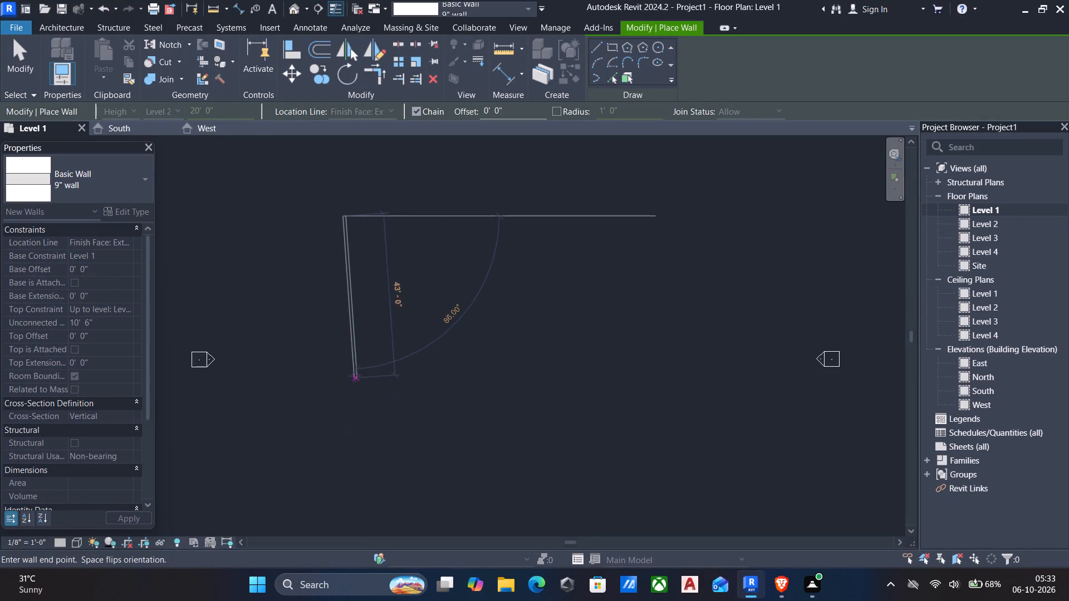
{"action": "left_click", "coordinate": [345, 382]}
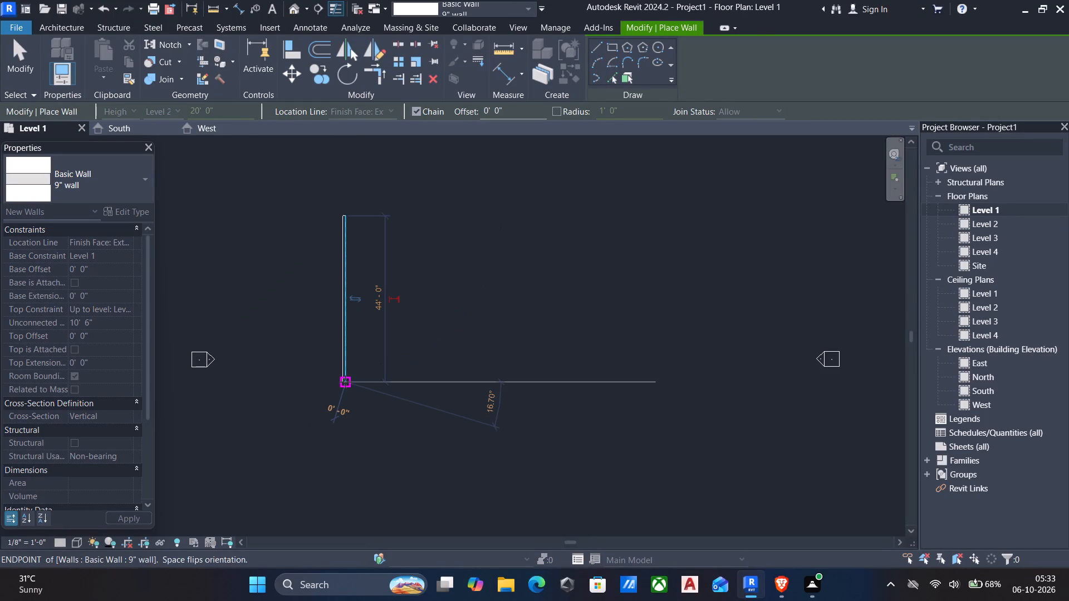
{"action": "key", "text": "Escape"}
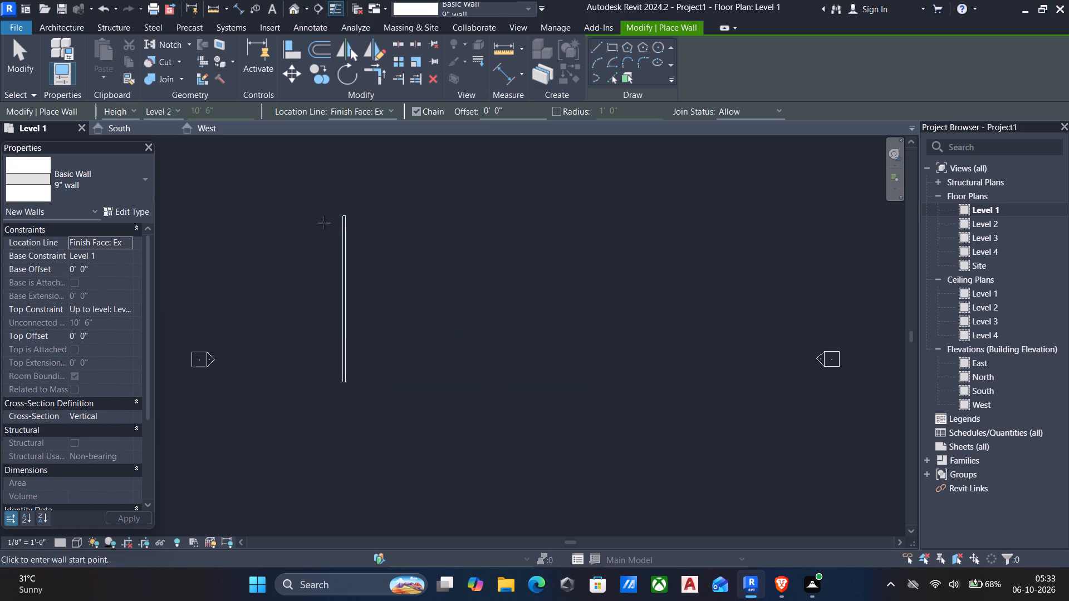
{"action": "left_click", "coordinate": [349, 212]}
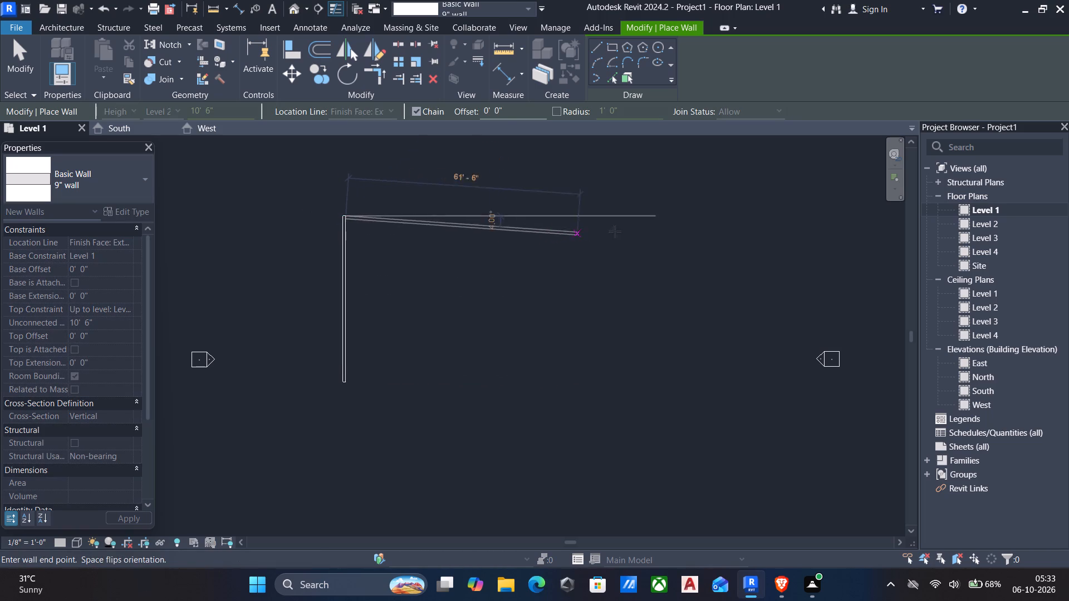
{"action": "left_click", "coordinate": [517, 212]}
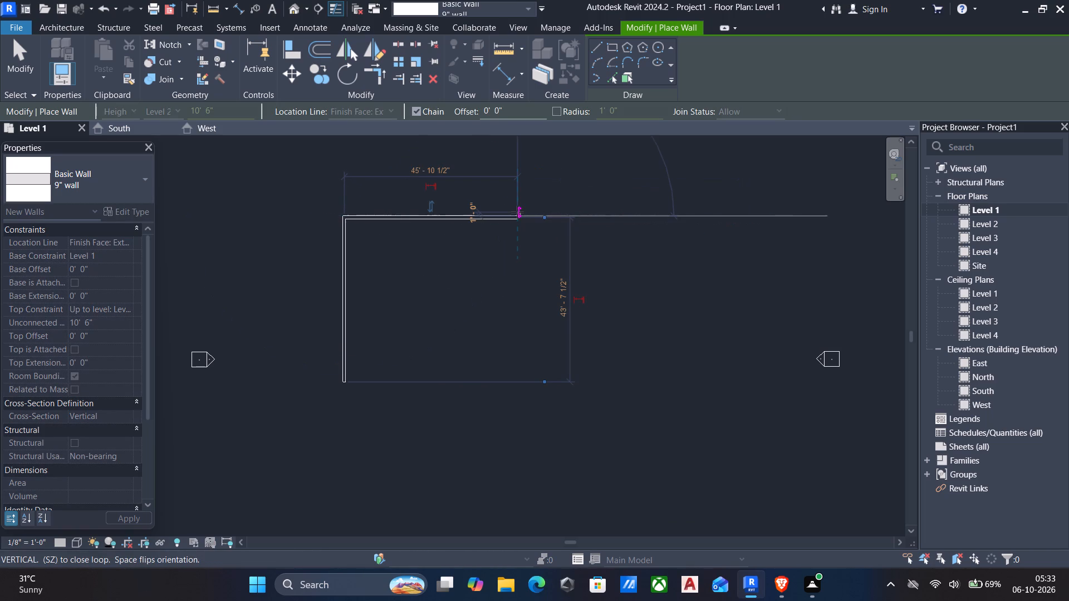
{"action": "key", "text": "Escape"}
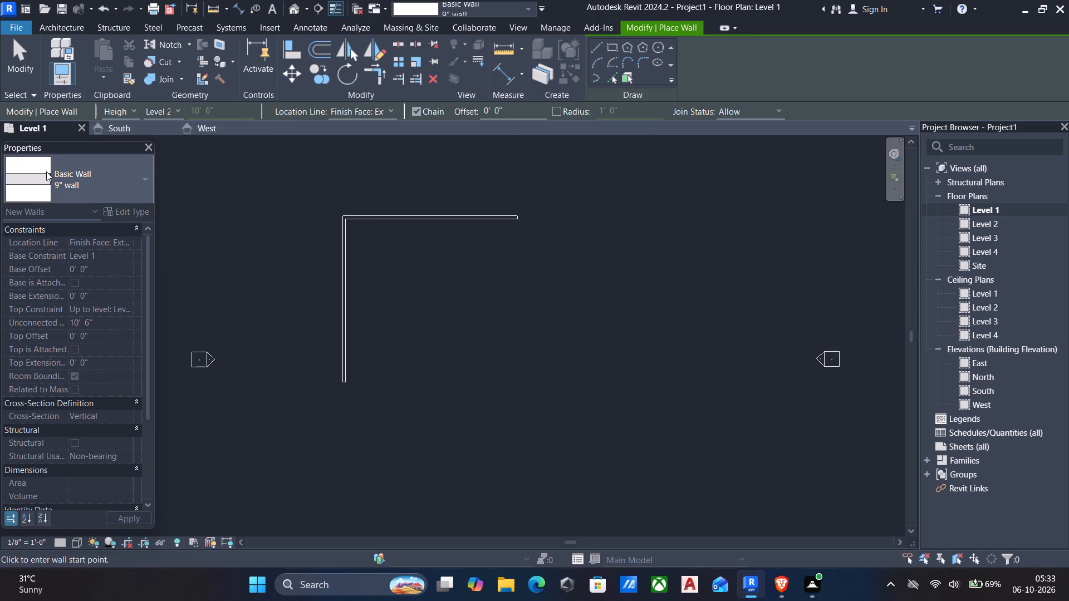
Draw a vertical 4.5" wall about 16'6" long down from the inner corner of the 9" walls, using an 11' offset.
{"action": "left_click", "coordinate": [114, 191]}
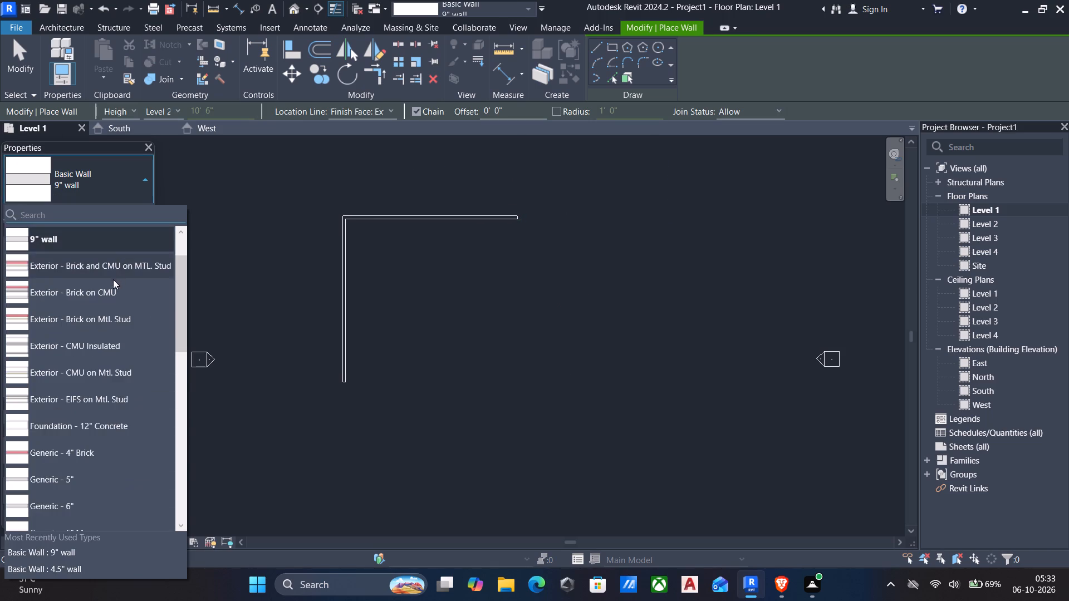
{"action": "scroll", "coordinate": [116, 283], "scroll_direction": "up", "scroll_amount": 4}
{"action": "left_click", "coordinate": [76, 255]}
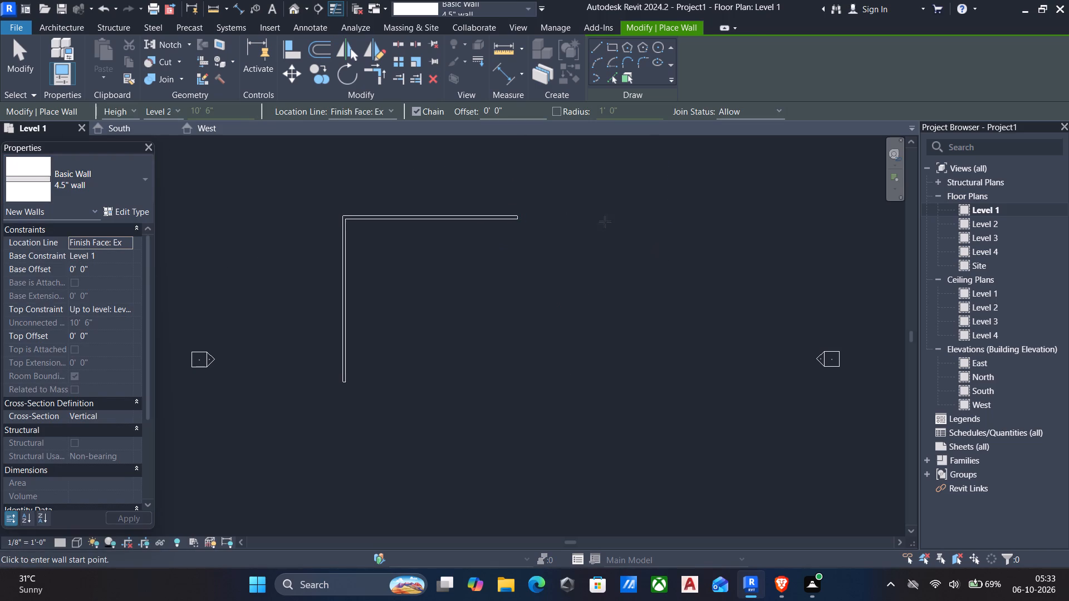
{"action": "left_click_drag", "start_coordinate": [529, 102], "coordinate": [400, 73]}
{"action": "left_click_drag", "start_coordinate": [514, 111], "coordinate": [281, 86]}
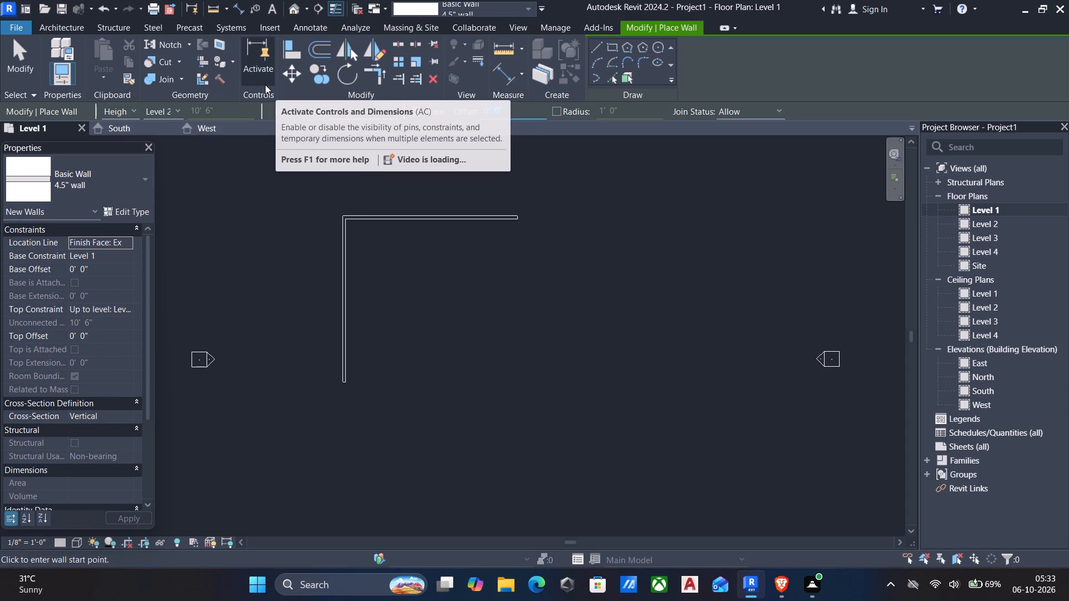
{"action": "type", "text": "11'"}
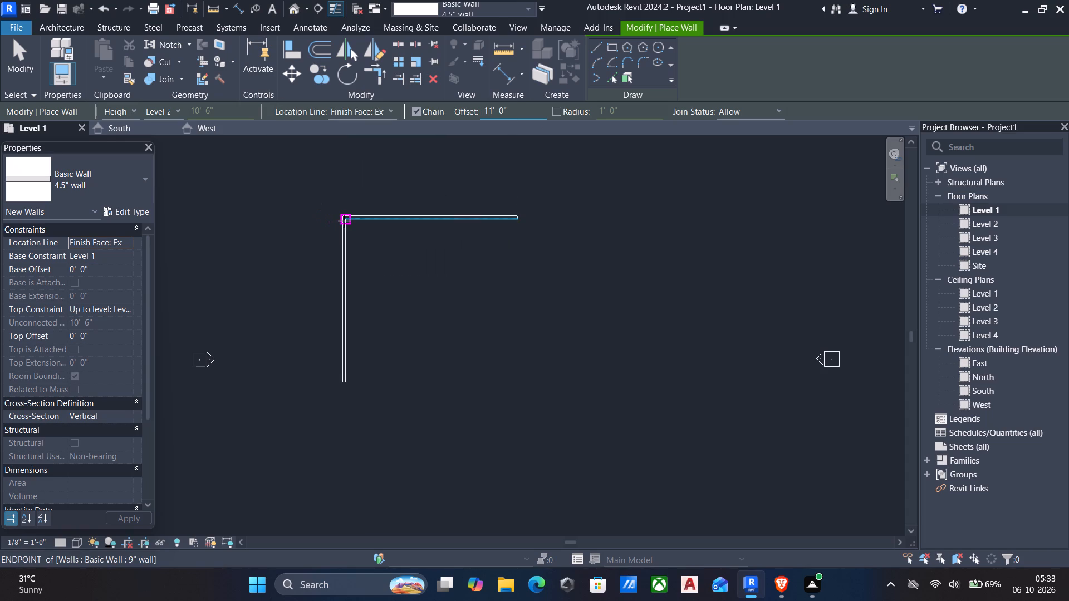
{"action": "scroll", "coordinate": [345, 221], "scroll_direction": "up", "scroll_amount": 4}
{"action": "left_click_drag", "start_coordinate": [348, 216], "coordinate": [350, 229]}
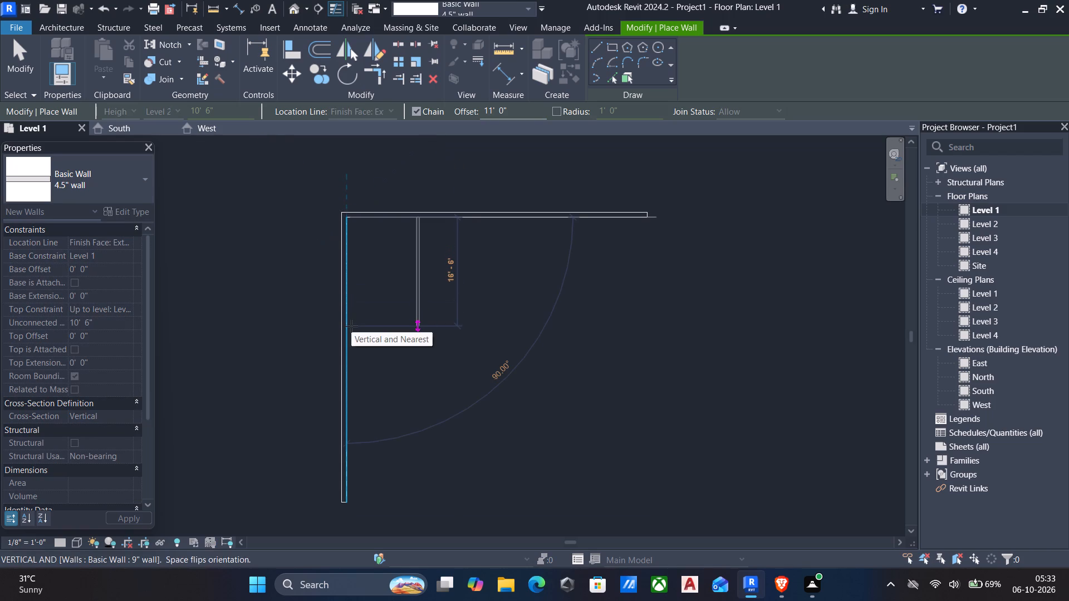
{"action": "left_click", "coordinate": [351, 326]}
{"action": "key", "text": "Escape"}
{"action": "key", "text": "Escape"}
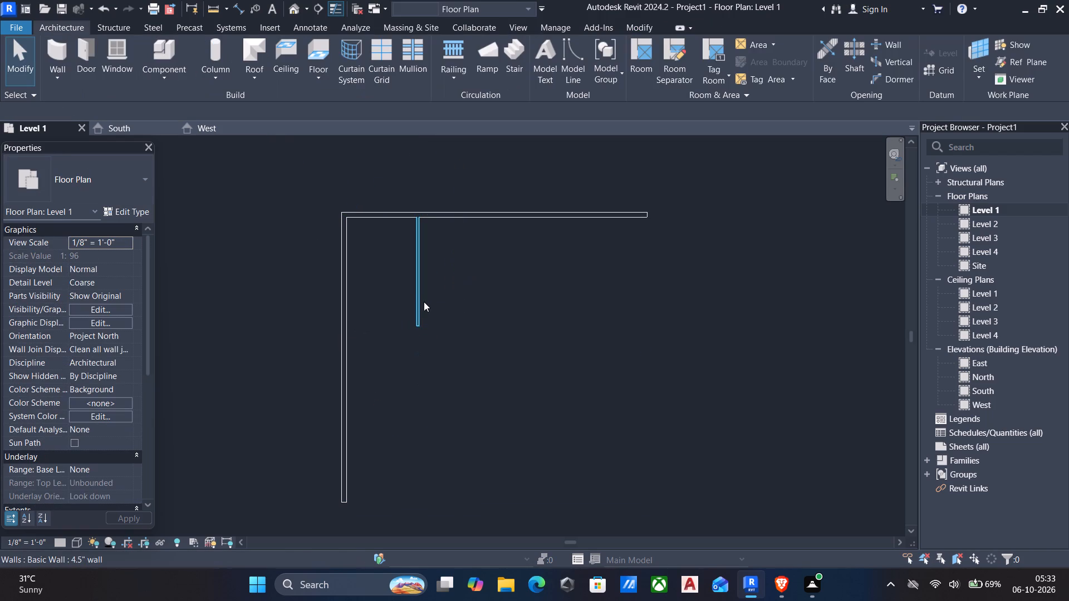
Flip the orientation of the vertical 4.5" partition wall.
{"action": "left_click", "coordinate": [418, 302]}
{"action": "key", "text": "space"}
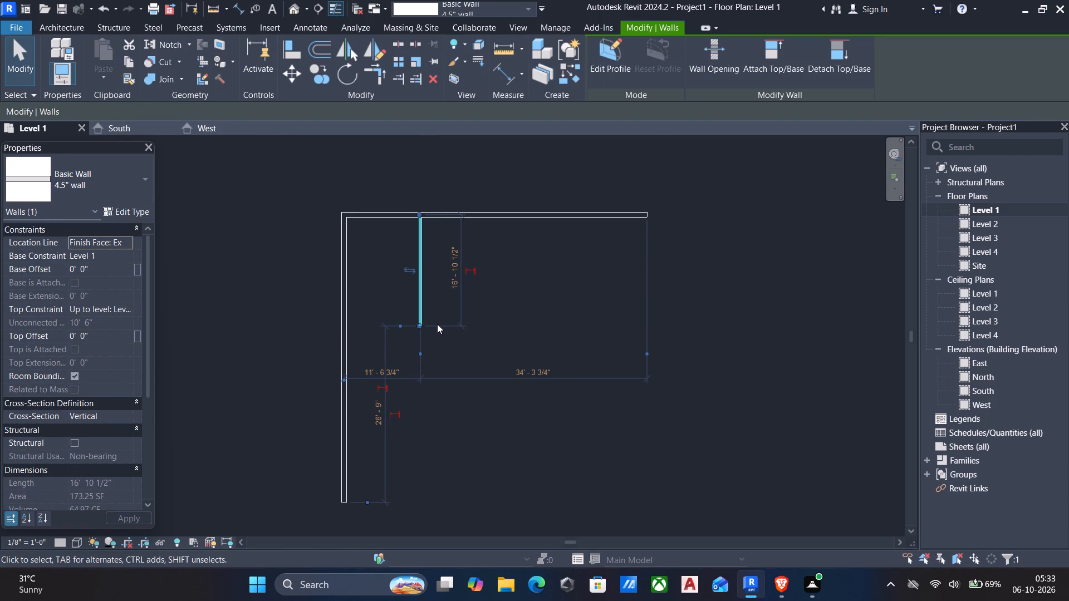
{"action": "scroll", "coordinate": [411, 366], "scroll_direction": "up", "scroll_amount": 4}
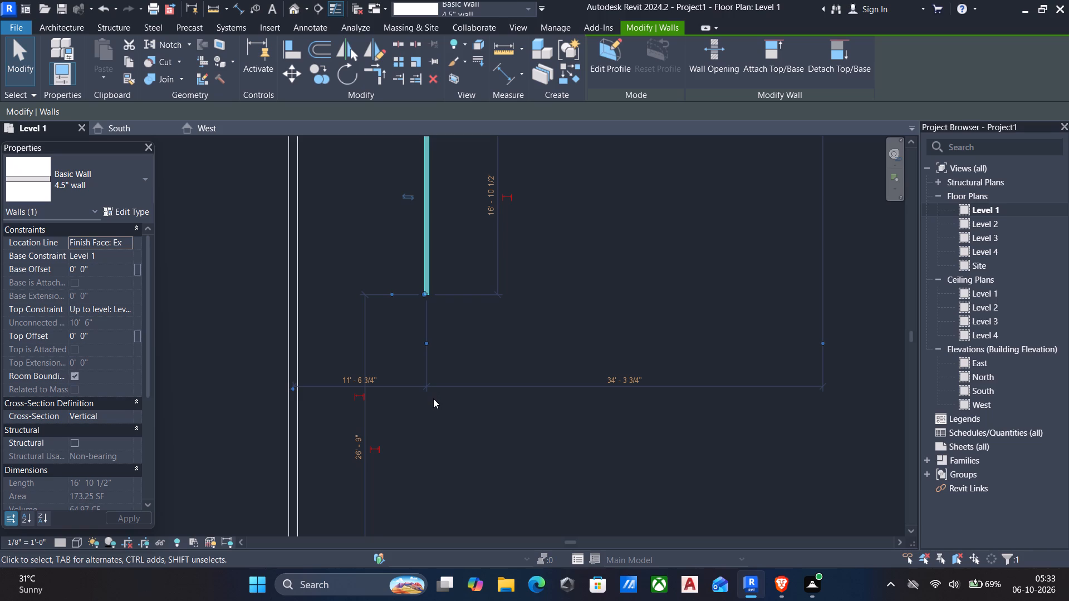
Set temporary dimensions to measure from faces for walls and from openings for doors and windows.
{"action": "key", "text": "Escape"}
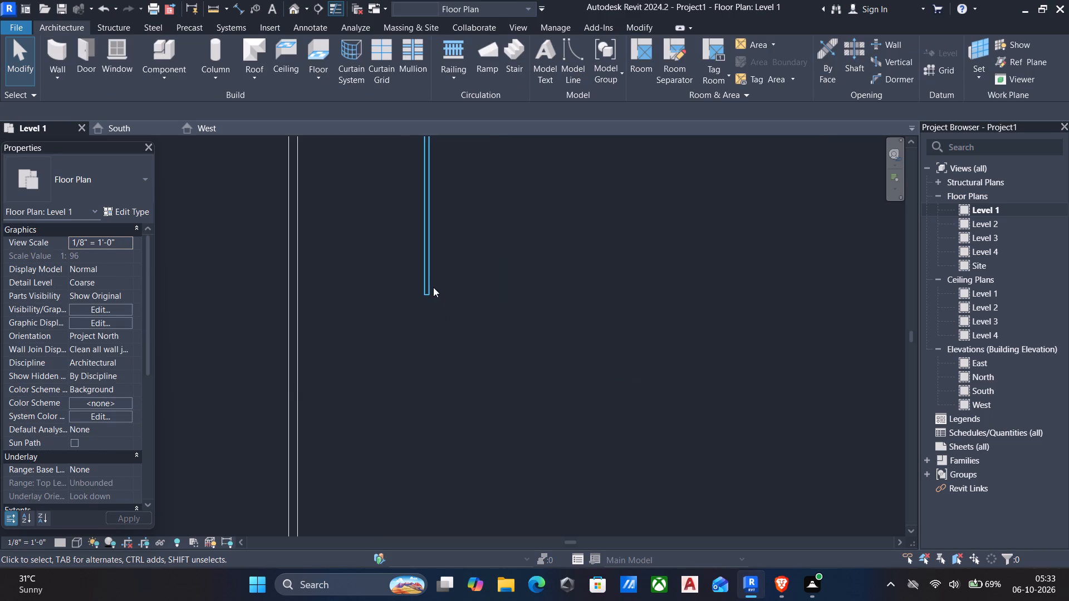
{"action": "left_click", "coordinate": [430, 288]}
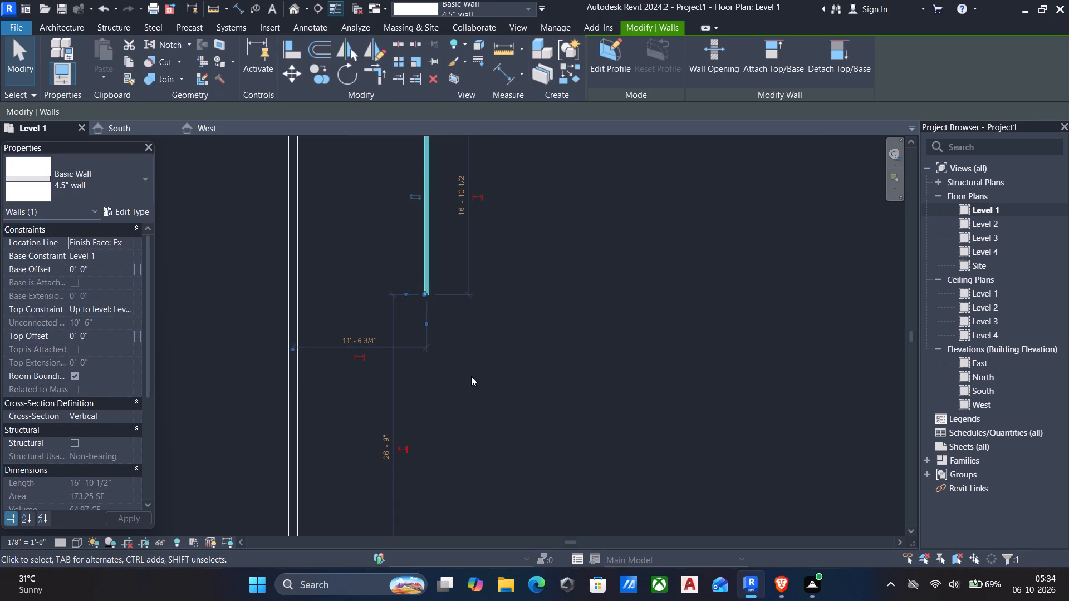
{"action": "key", "text": "Escape"}
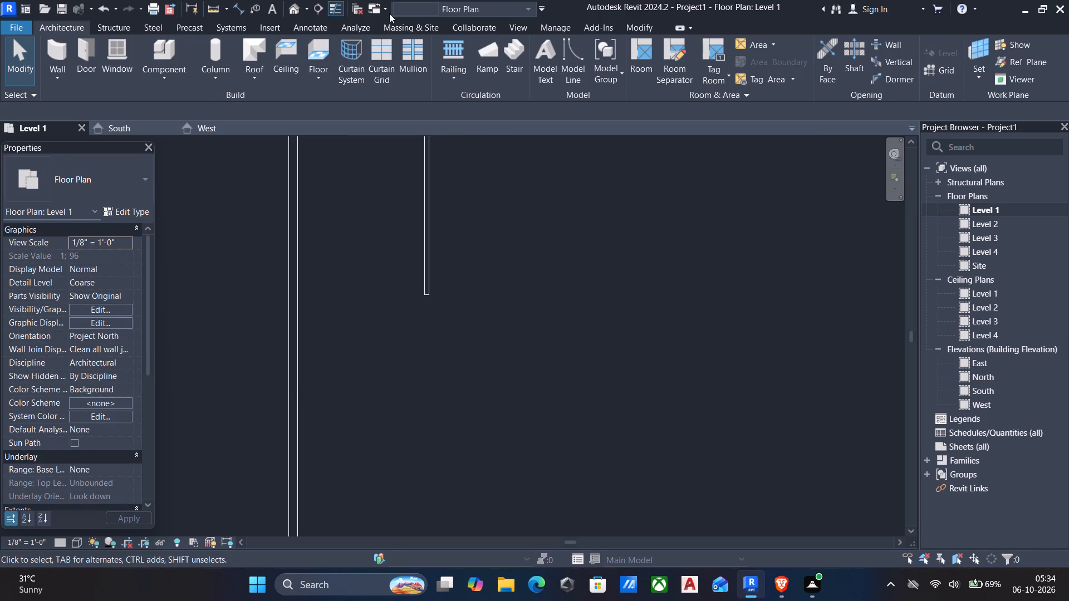
{"action": "left_click", "coordinate": [548, 29]}
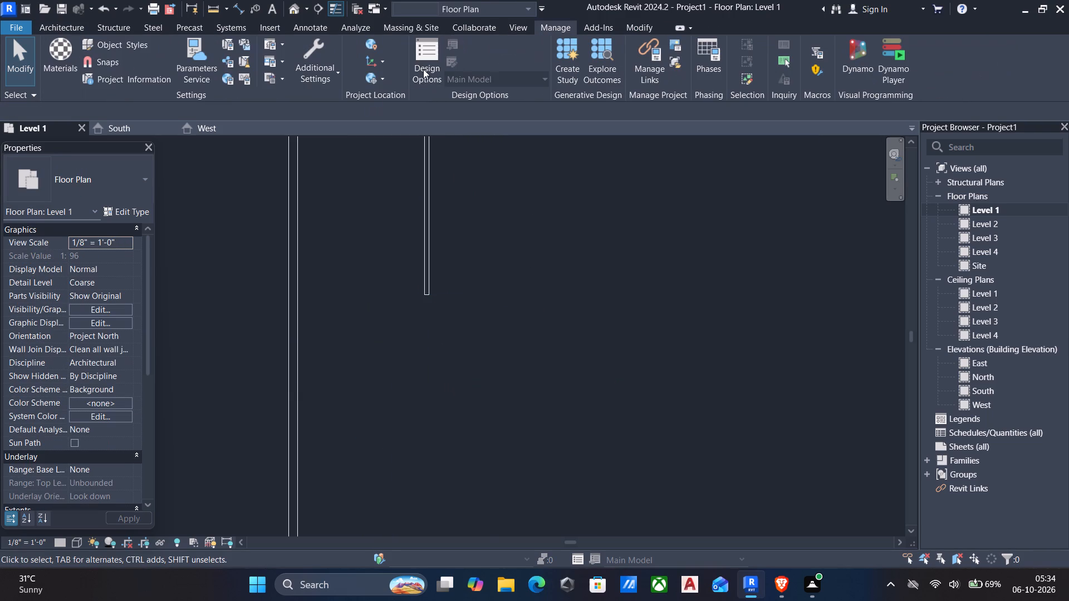
{"action": "left_click_drag", "start_coordinate": [307, 62], "coordinate": [361, 170]}
{"action": "left_click", "coordinate": [321, 68]}
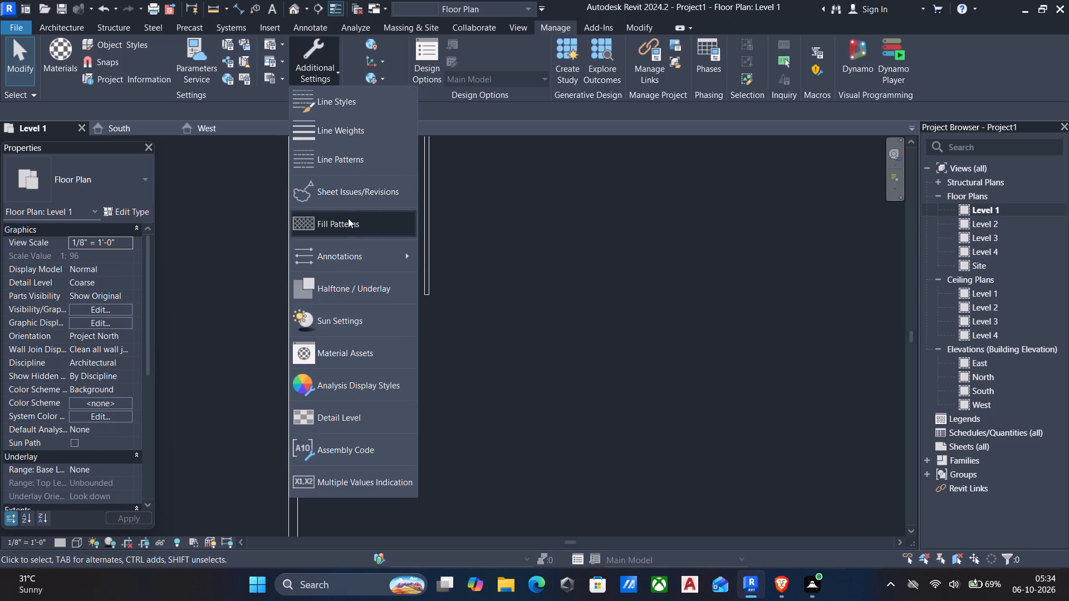
{"action": "left_click", "coordinate": [342, 255]}
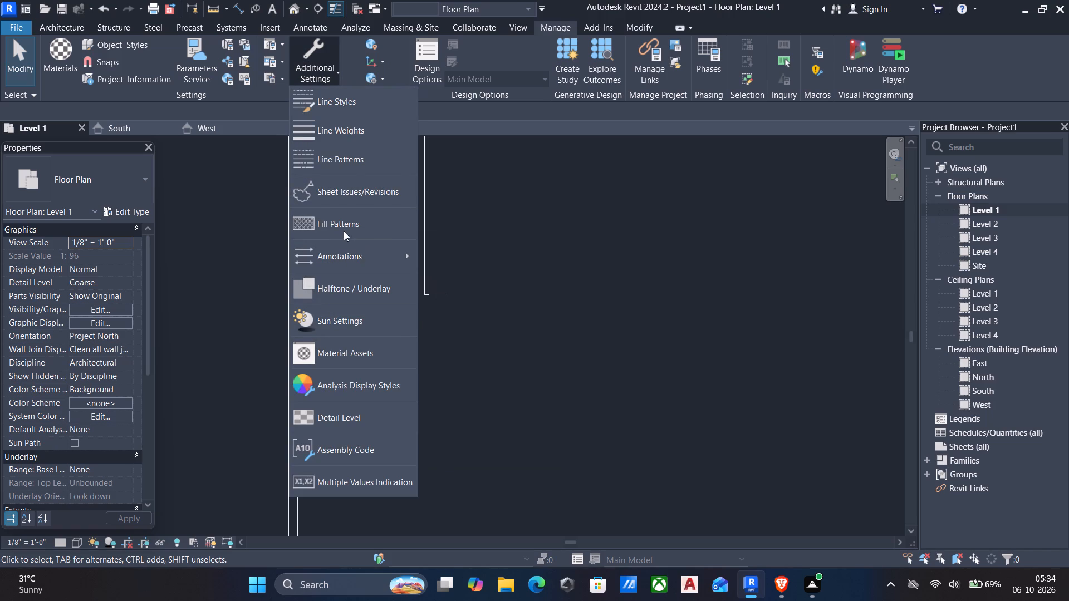
{"action": "left_click", "coordinate": [409, 258]}
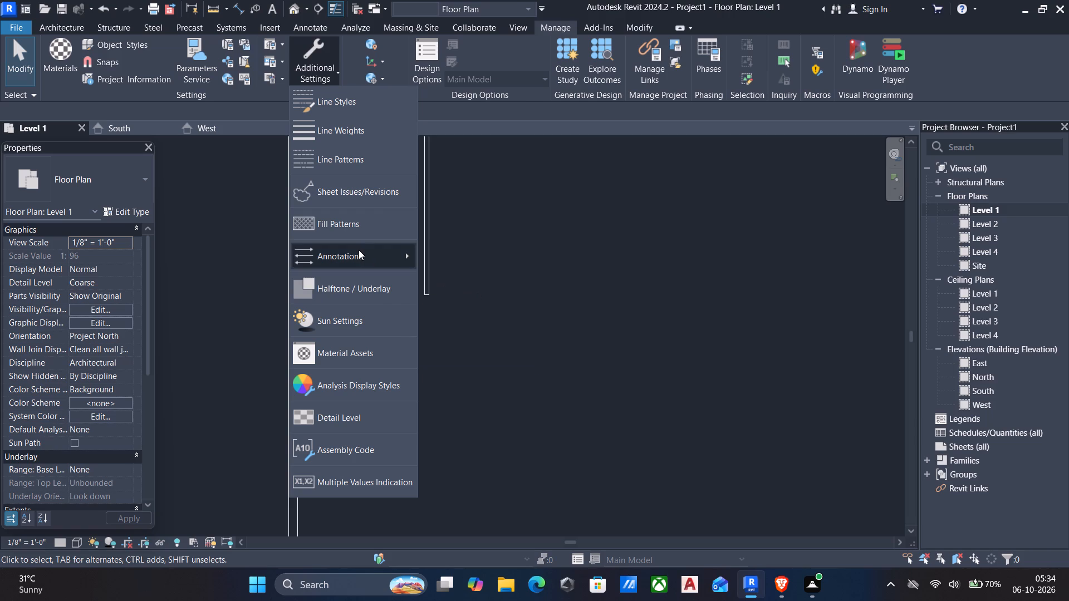
{"action": "left_click", "coordinate": [359, 250]}
{"action": "left_click", "coordinate": [382, 261]}
{"action": "left_click", "coordinate": [408, 257]}
{"action": "left_click_drag", "start_coordinate": [408, 257], "coordinate": [419, 262]}
{"action": "left_click", "coordinate": [412, 259]}
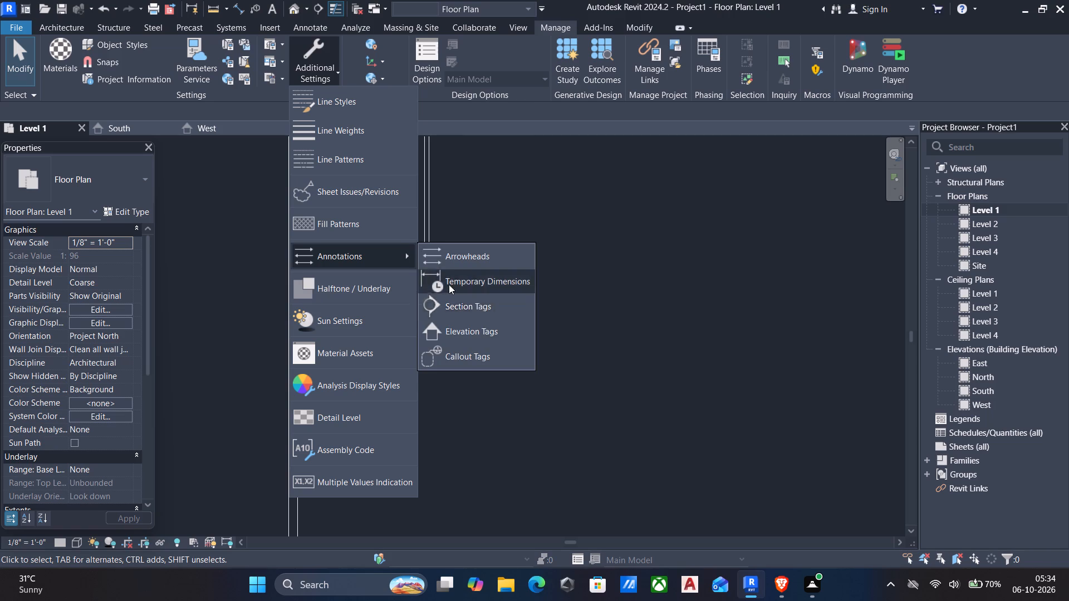
{"action": "left_click", "coordinate": [471, 284]}
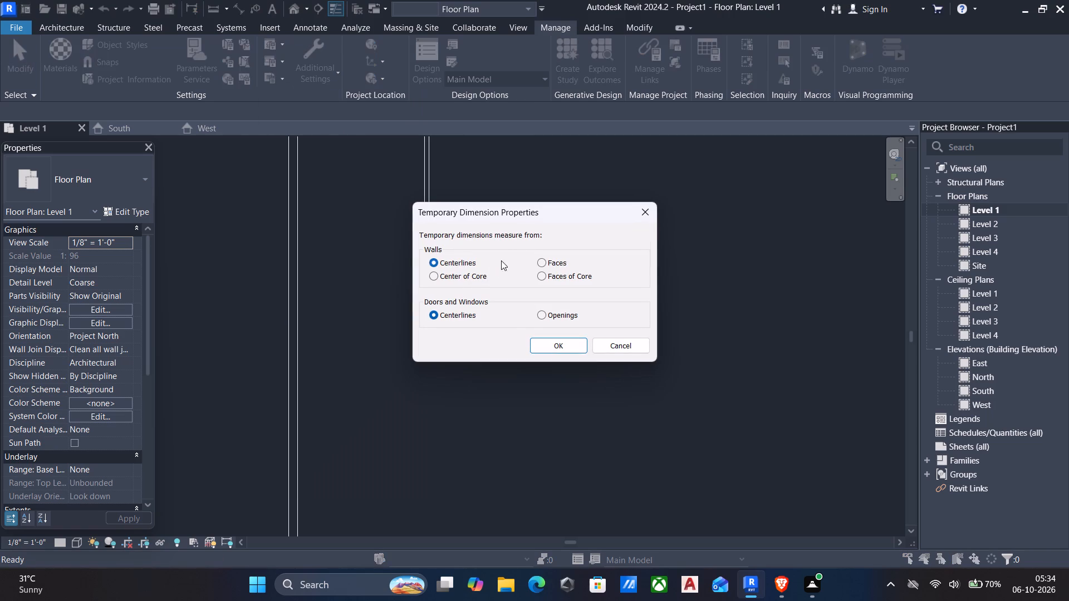
{"action": "left_click", "coordinate": [543, 262]}
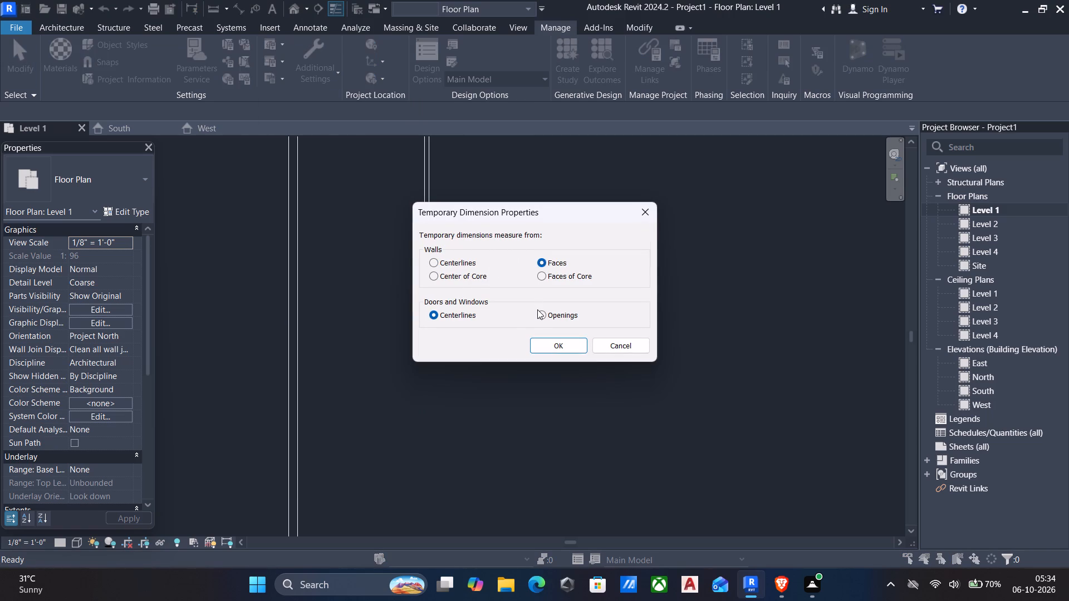
{"action": "left_click", "coordinate": [538, 312]}
{"action": "left_click", "coordinate": [551, 347]}
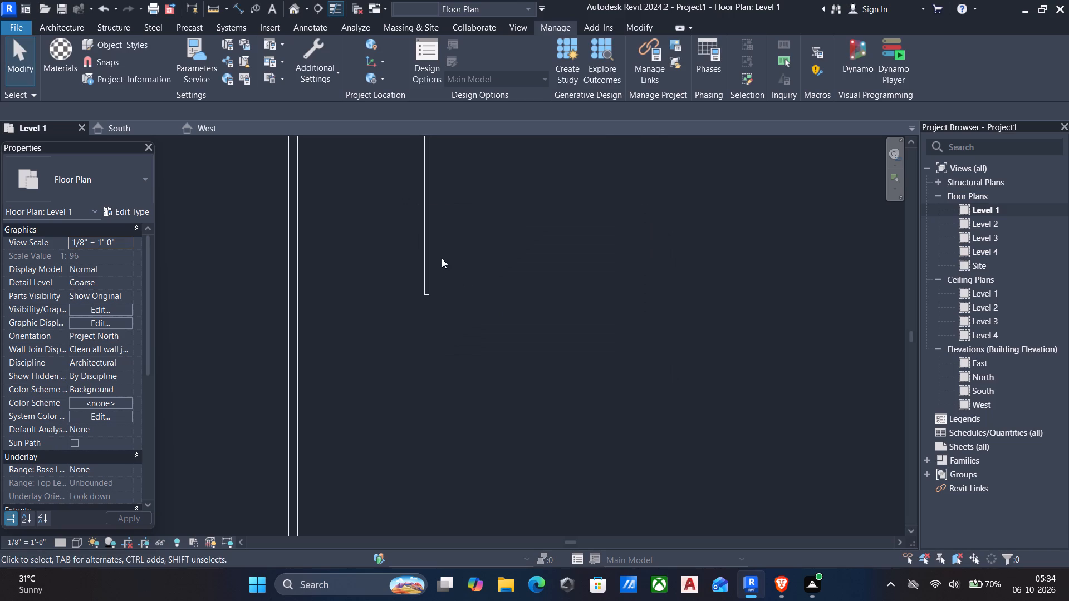
Draw a horizontal 4.5" wall from the 9" walls' inner corner to the vertical partition, using a 12' offset below the upper wall.
{"action": "scroll", "coordinate": [431, 252], "scroll_direction": "down", "scroll_amount": 3}
{"action": "left_click", "coordinate": [401, 149]}
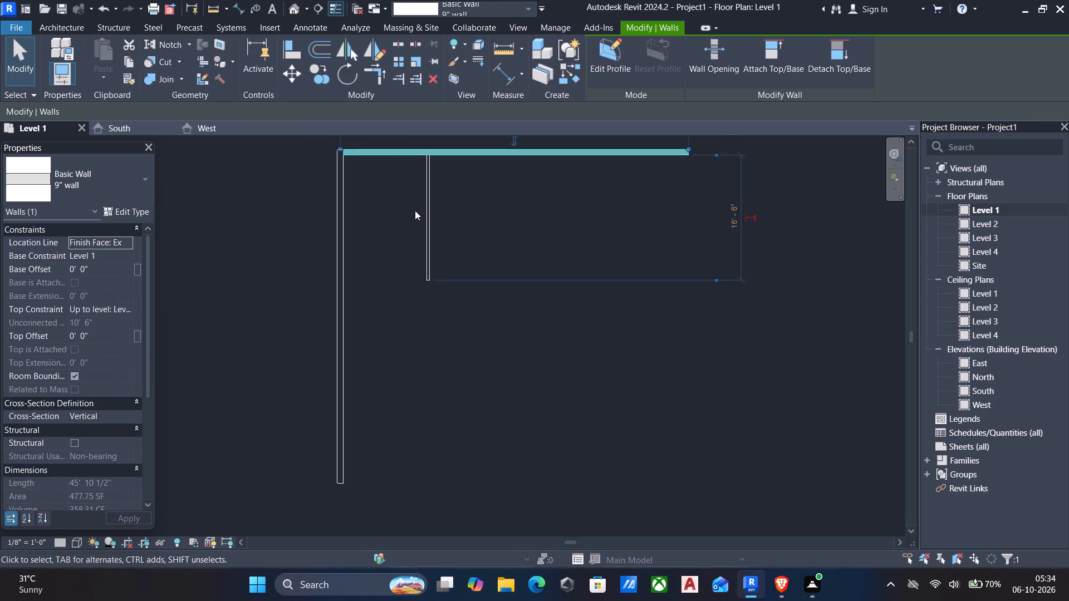
{"action": "left_click", "coordinate": [431, 224]}
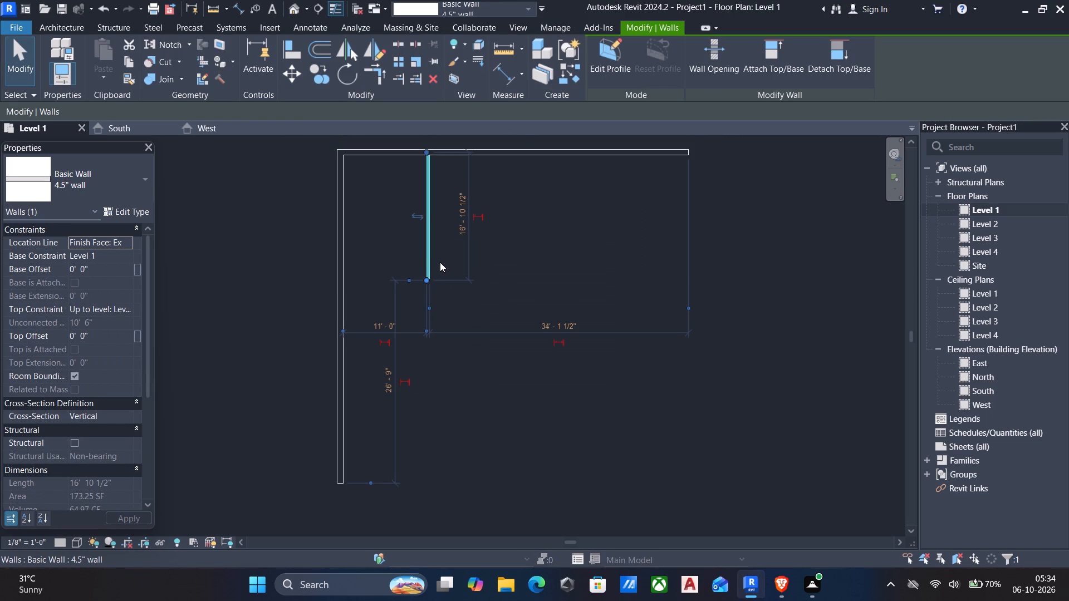
{"action": "type", "text": "cs"}
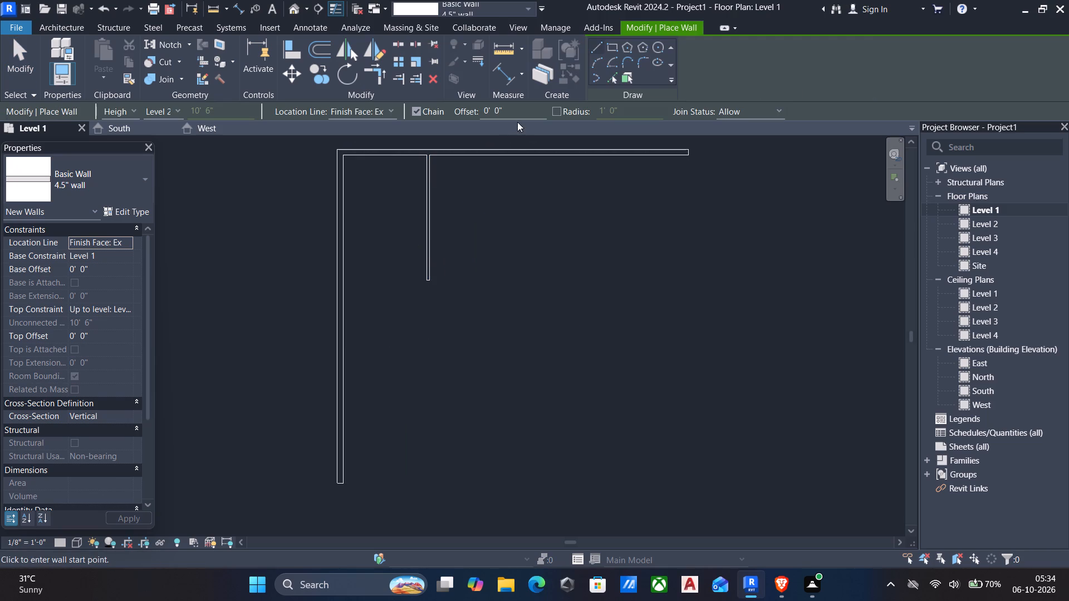
{"action": "left_click_drag", "start_coordinate": [517, 115], "coordinate": [328, 104]}
{"action": "key", "text": "1"}
{"action": "key", "text": "2"}
{"action": "key", "text": "apostrophe"}
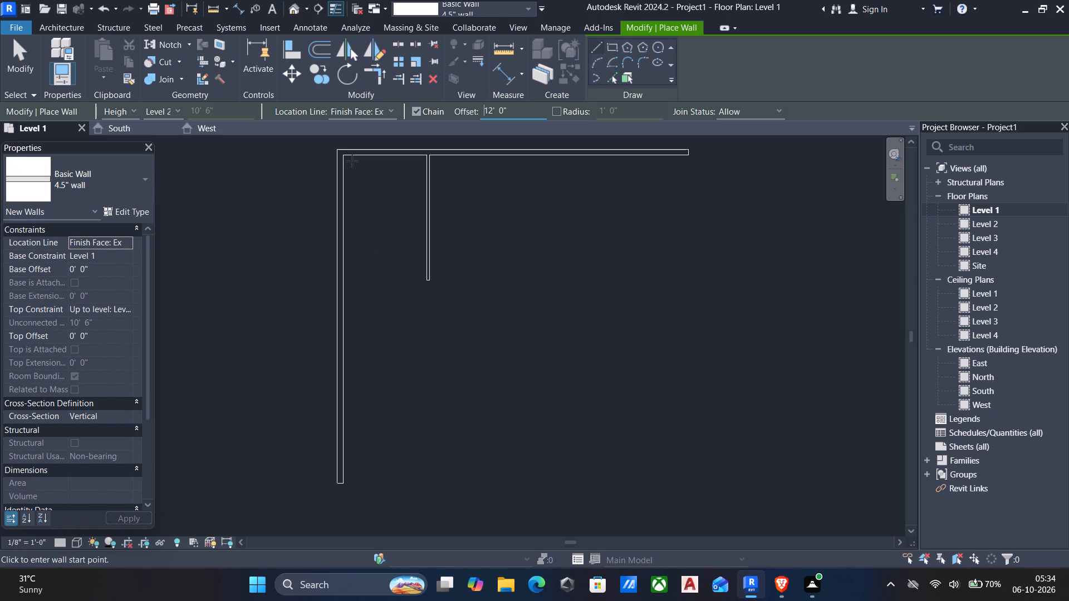
{"action": "left_click", "coordinate": [346, 154]}
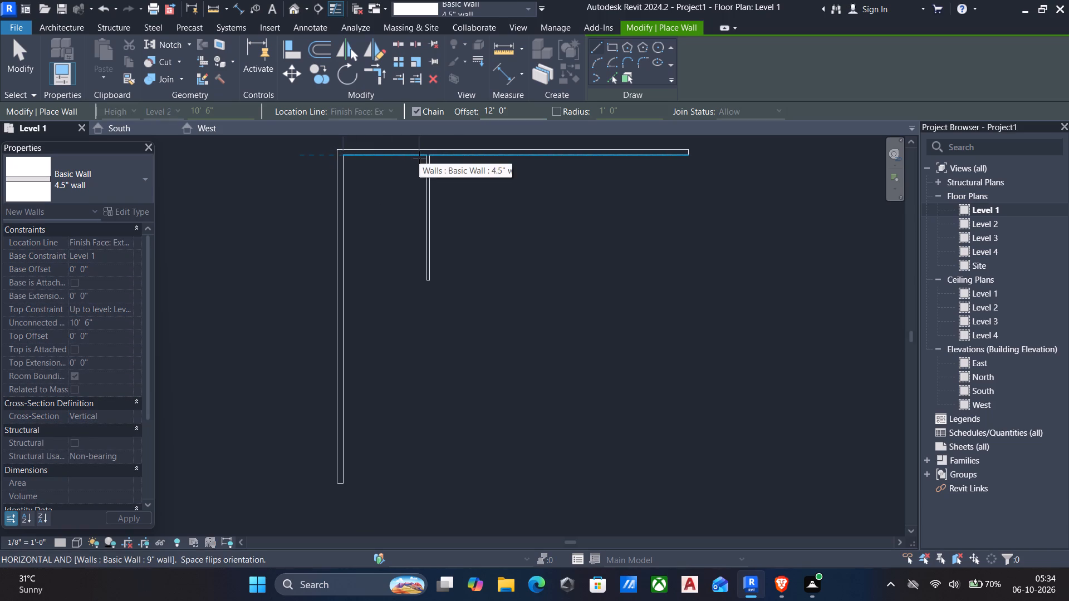
{"action": "key", "text": "space"}
{"action": "left_click", "coordinate": [423, 157]}
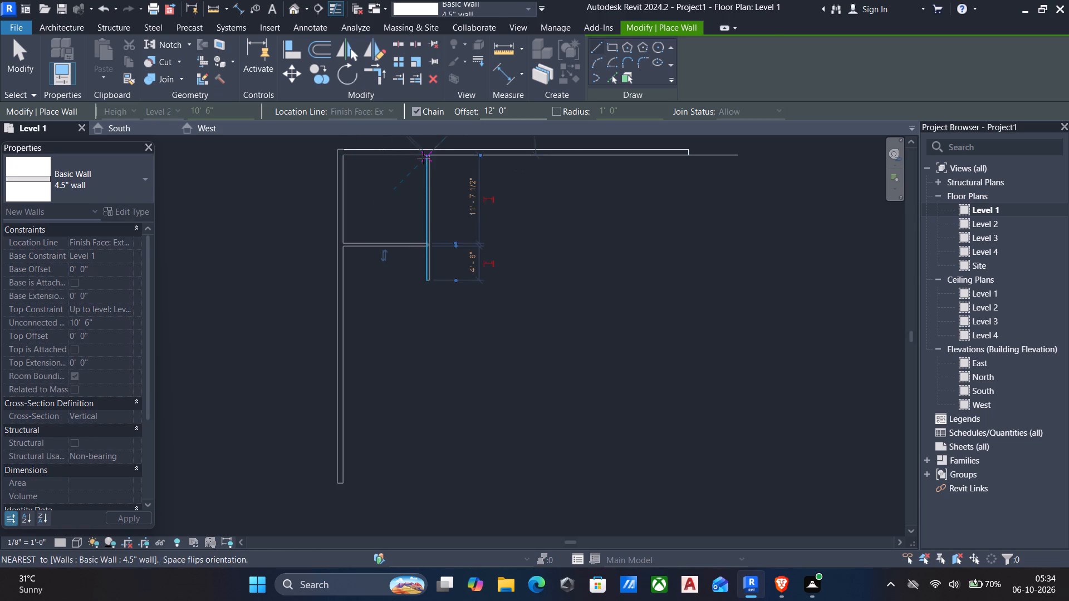
{"action": "key", "text": "Escape"}
{"action": "key", "text": "Escape"}
Flip the orientation of the horizontal 4.5" partition wall.
{"action": "left_click", "coordinate": [386, 240]}
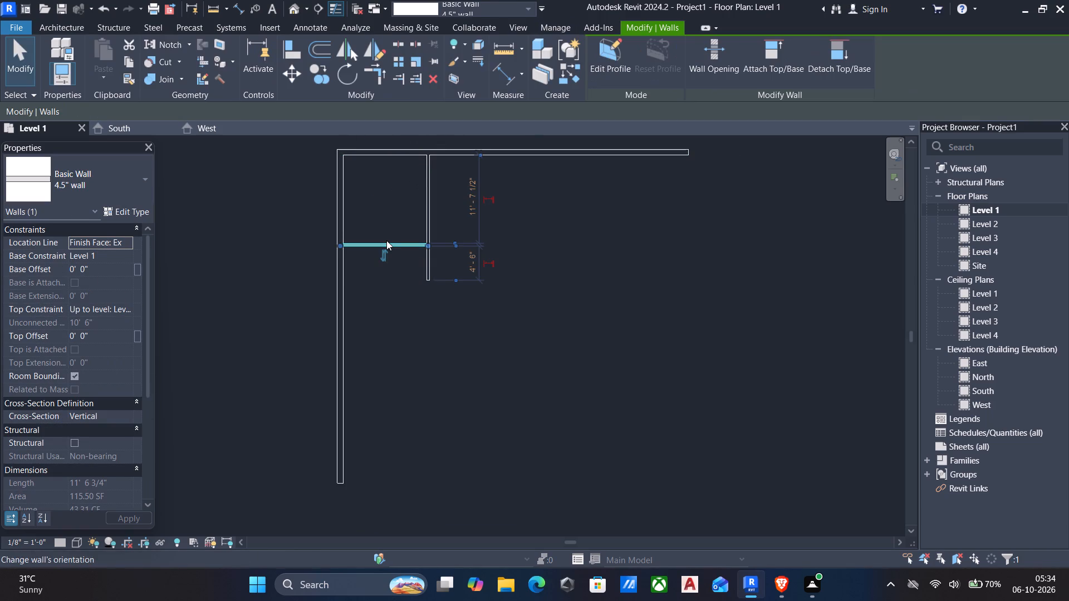
{"action": "key", "text": "space"}
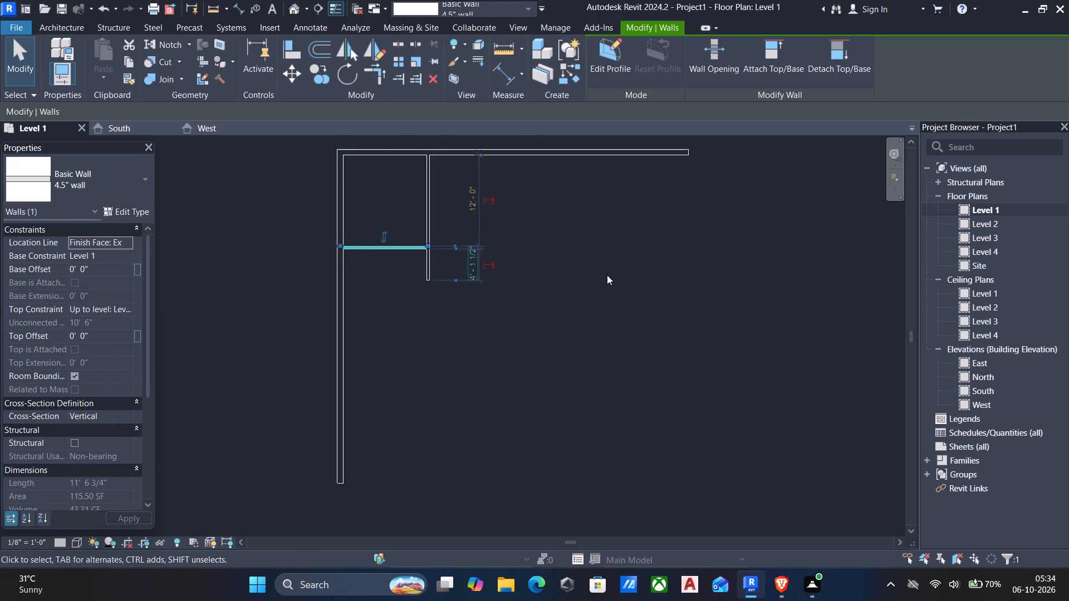
Draw a vertical 4.5" wall about 12'6" long down from the upper 9" wall, offset 5' to the right of the existing vertical partition.
{"action": "type", "text": "cs"}
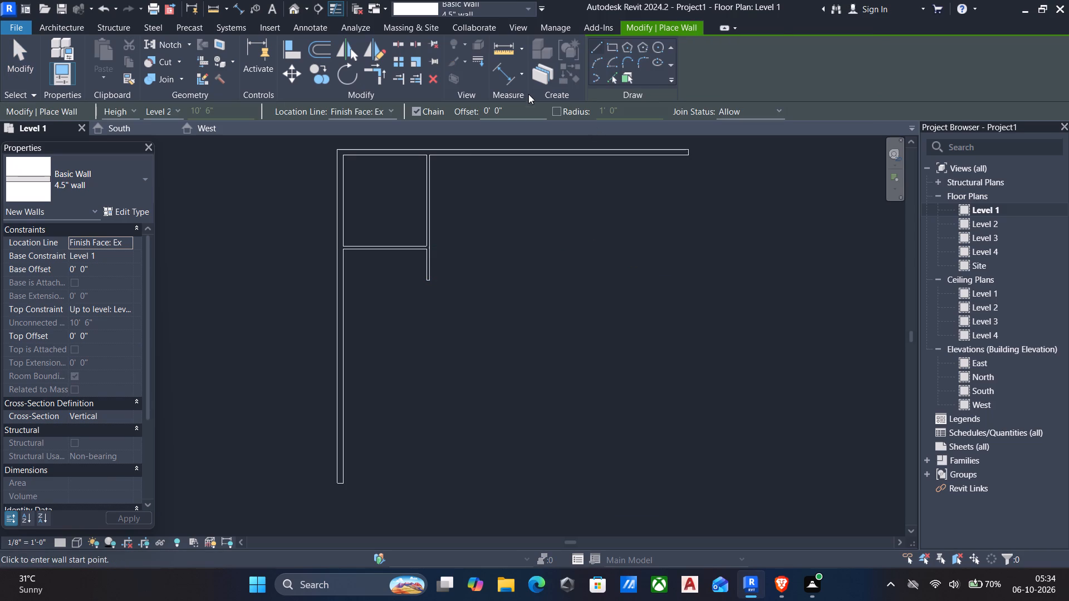
{"action": "left_click_drag", "start_coordinate": [529, 116], "coordinate": [266, 98]}
{"action": "type", "text": "5'"}
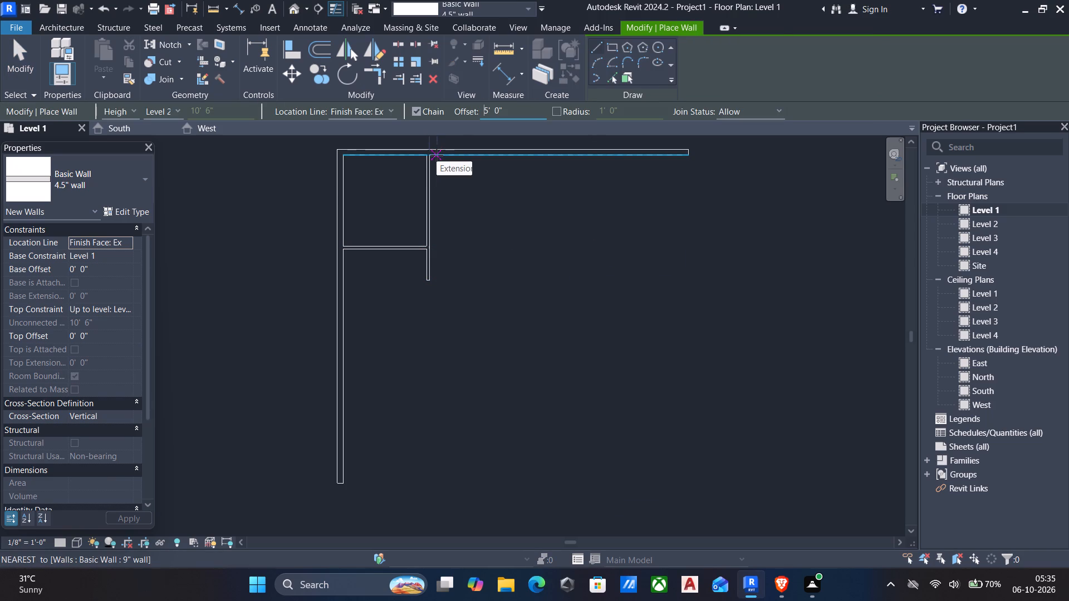
{"action": "left_click", "coordinate": [431, 159]}
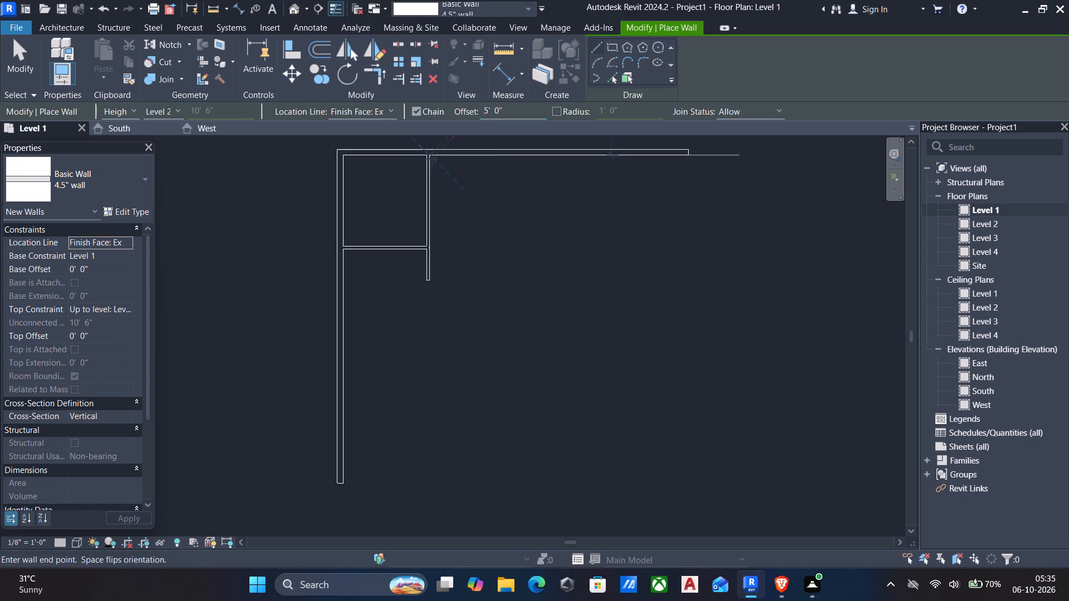
{"action": "left_click", "coordinate": [427, 250]}
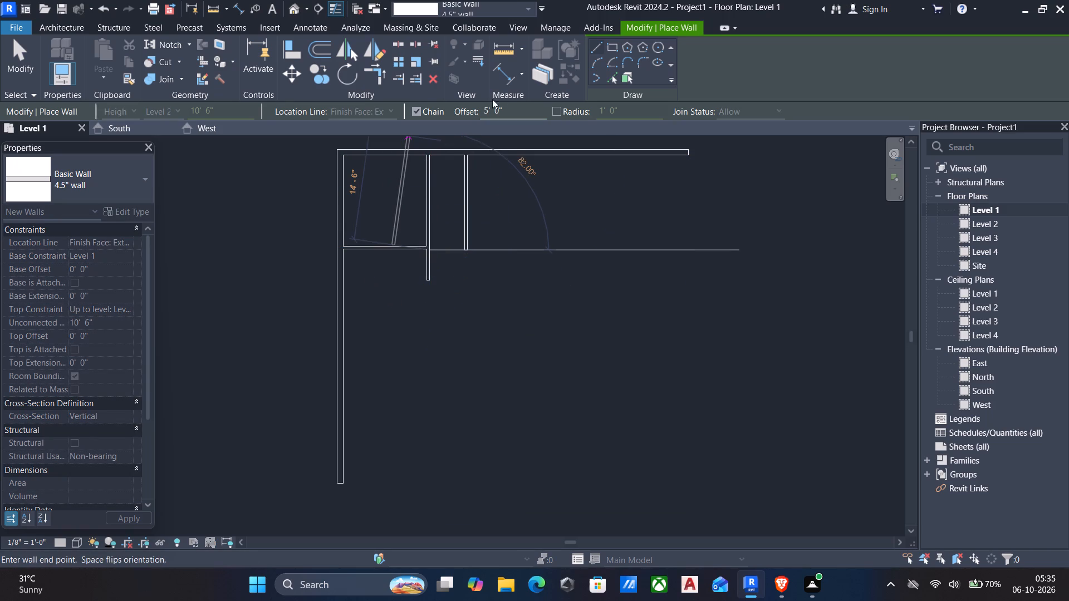
Set the wall offset to 8'.
{"action": "left_click_drag", "start_coordinate": [520, 112], "coordinate": [321, 108]}
{"action": "type", "text": "8'"}
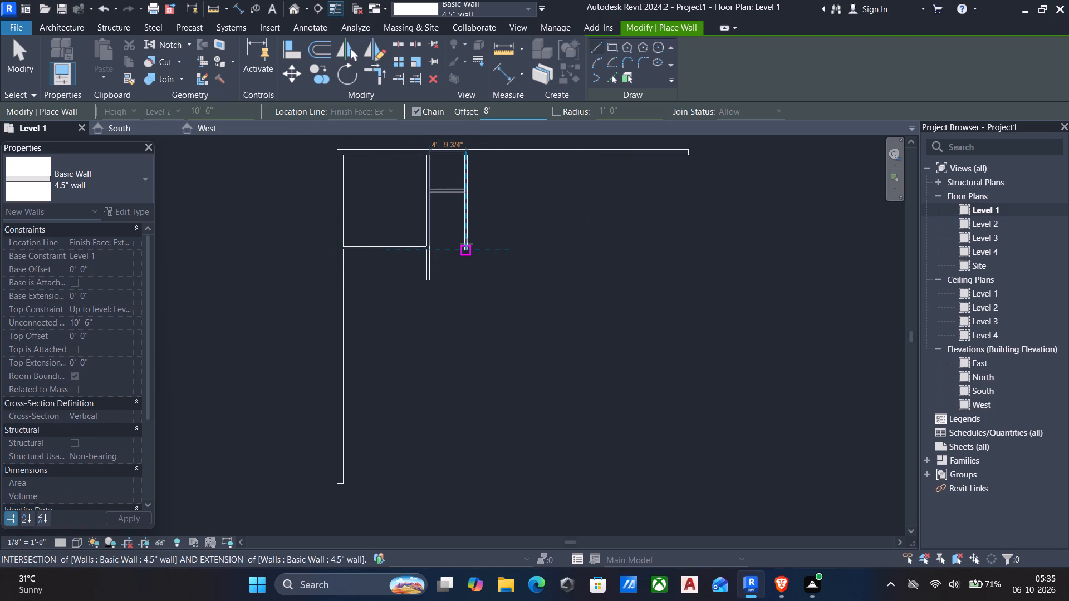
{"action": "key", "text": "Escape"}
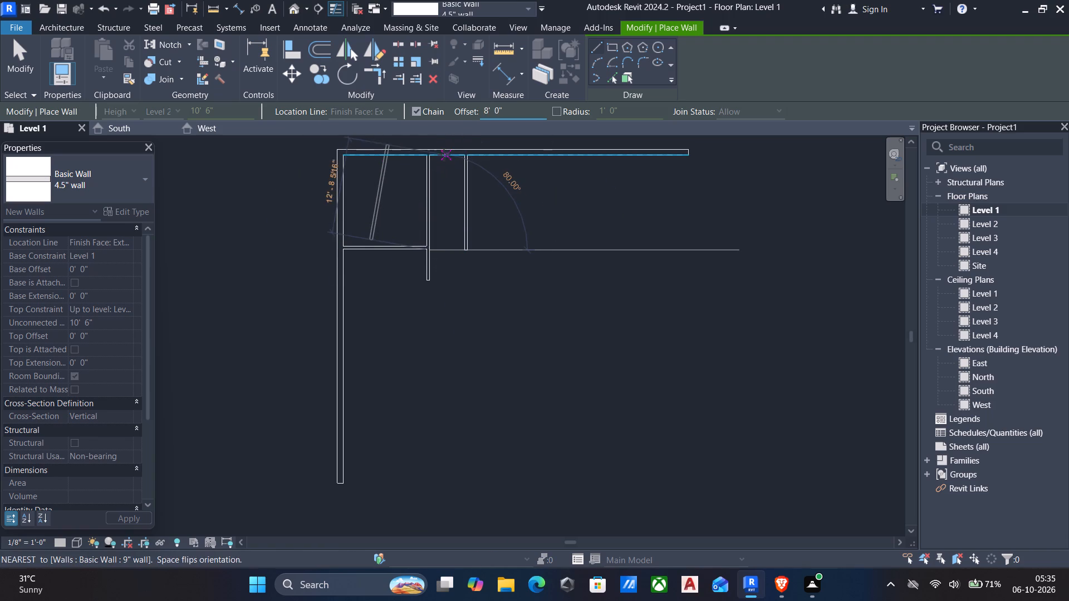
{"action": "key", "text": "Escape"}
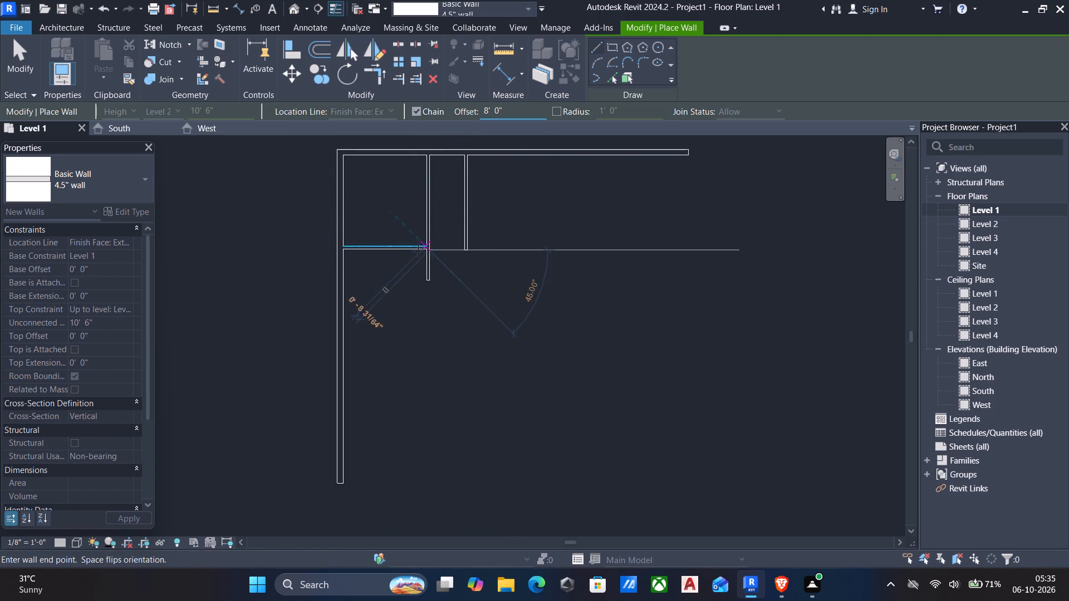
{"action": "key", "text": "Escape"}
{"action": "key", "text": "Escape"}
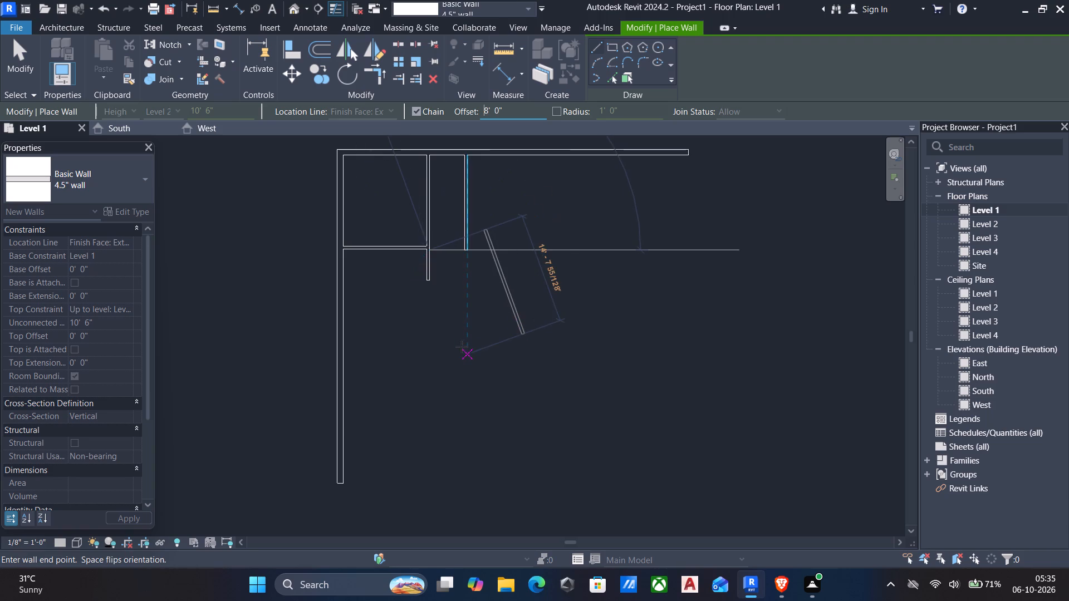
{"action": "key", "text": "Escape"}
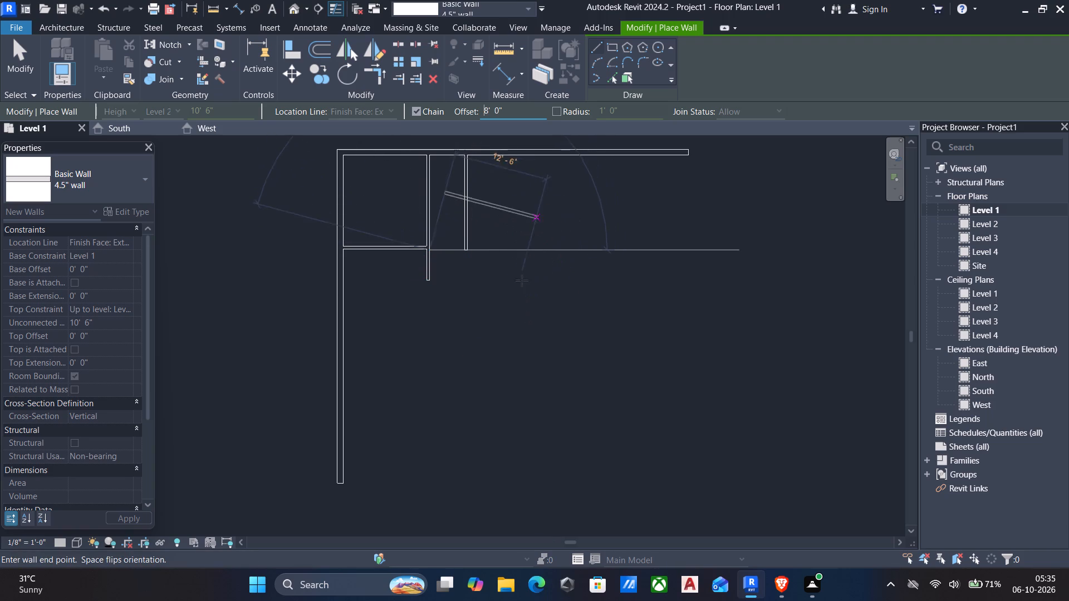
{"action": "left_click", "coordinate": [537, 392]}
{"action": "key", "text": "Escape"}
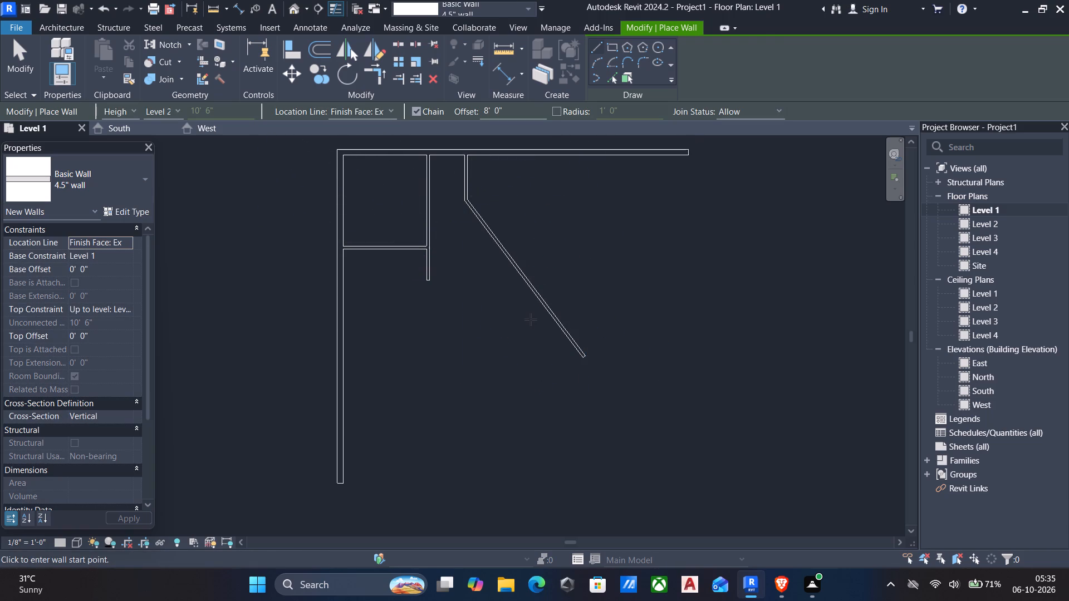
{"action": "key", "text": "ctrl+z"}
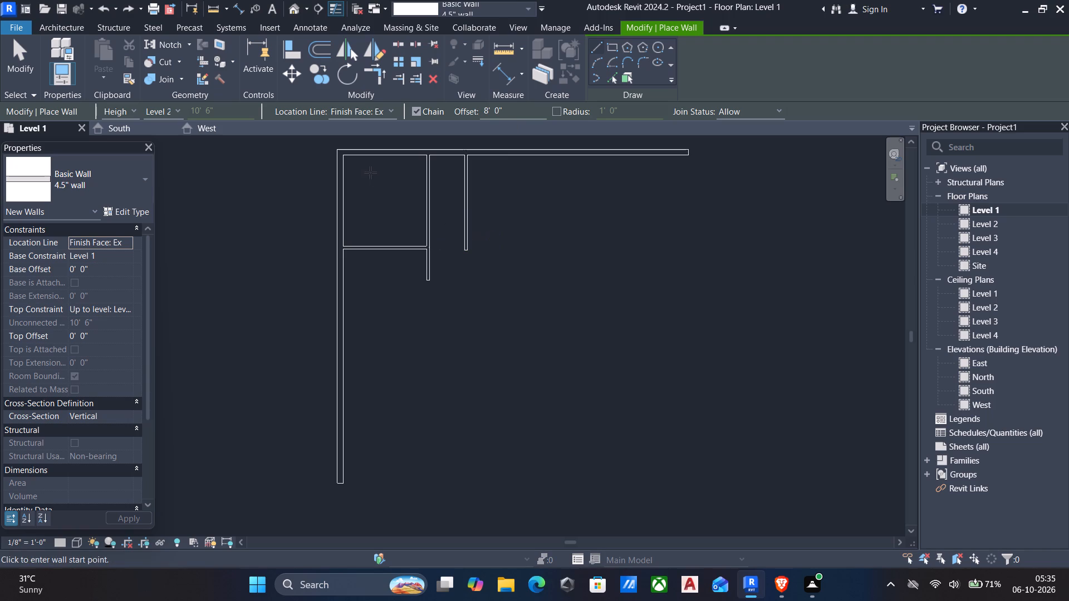
Draw a horizontal 4.5" wall 5' long between the two vertical partitions, 8' below the upper 9" wall.
{"action": "left_click", "coordinate": [434, 154]}
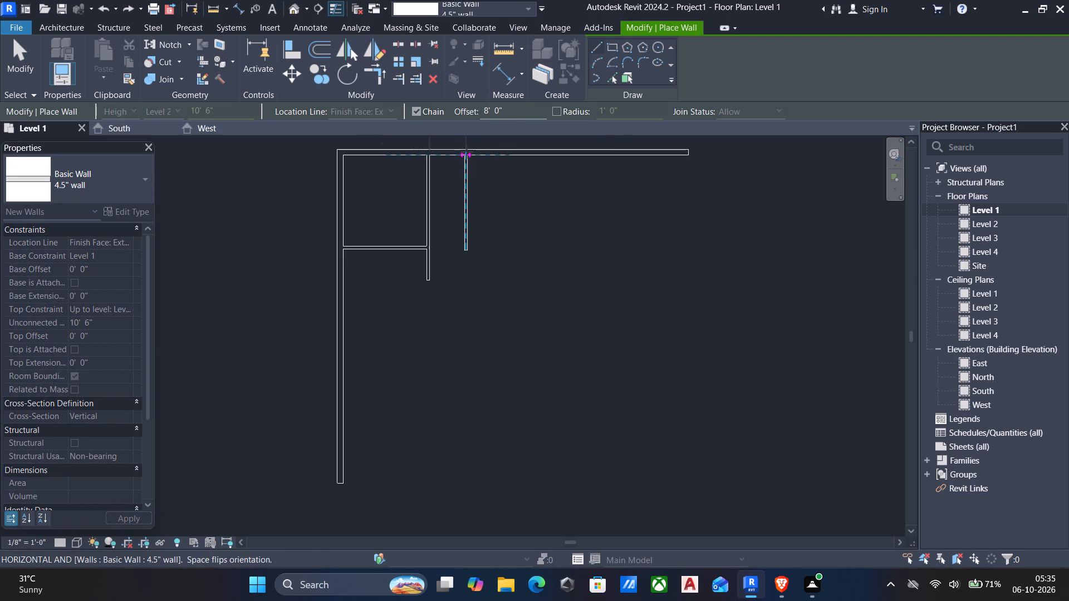
{"action": "key", "text": "space"}
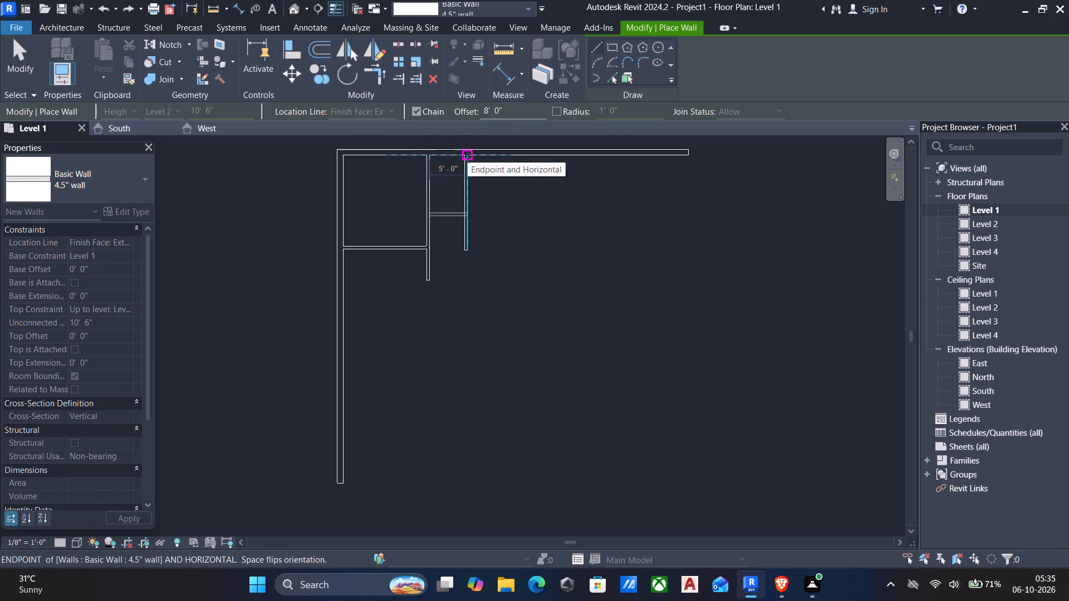
{"action": "left_click", "coordinate": [468, 156]}
{"action": "key", "text": "Escape"}
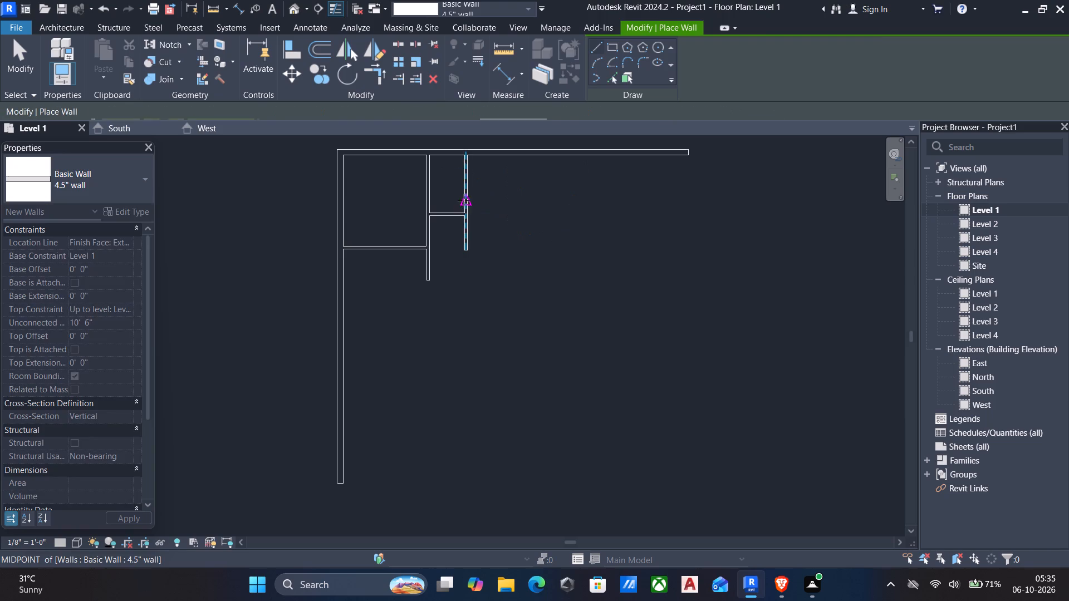
Flip the orientation of the second vertical 4.5" partition and the 5' horizontal partition beside it.
{"action": "key", "text": "Escape"}
{"action": "left_click", "coordinate": [463, 209]}
{"action": "key", "text": "space"}
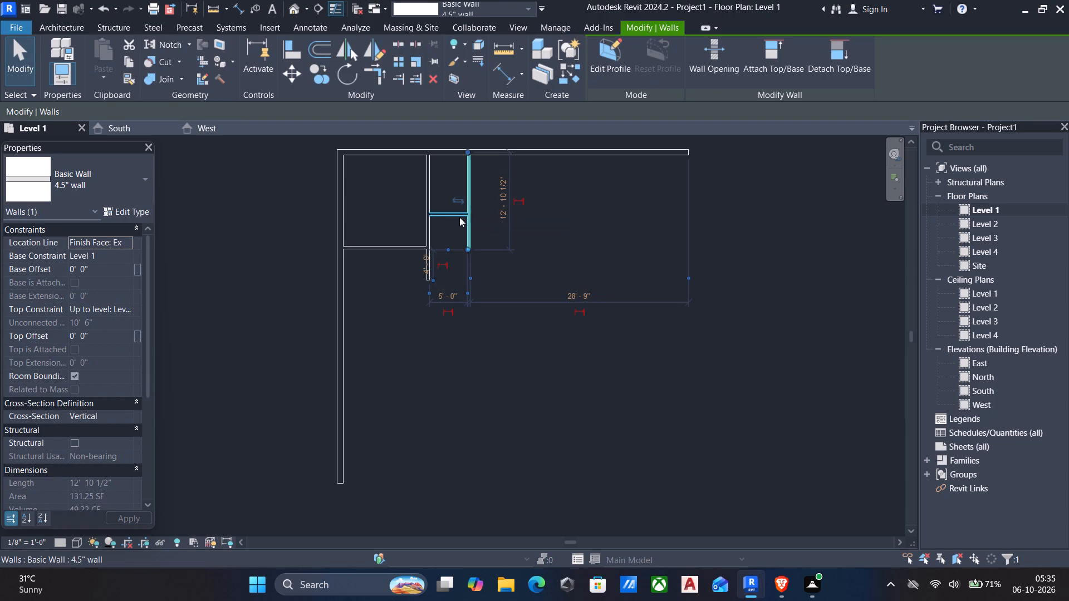
{"action": "left_click", "coordinate": [442, 213]}
{"action": "key", "text": "space"}
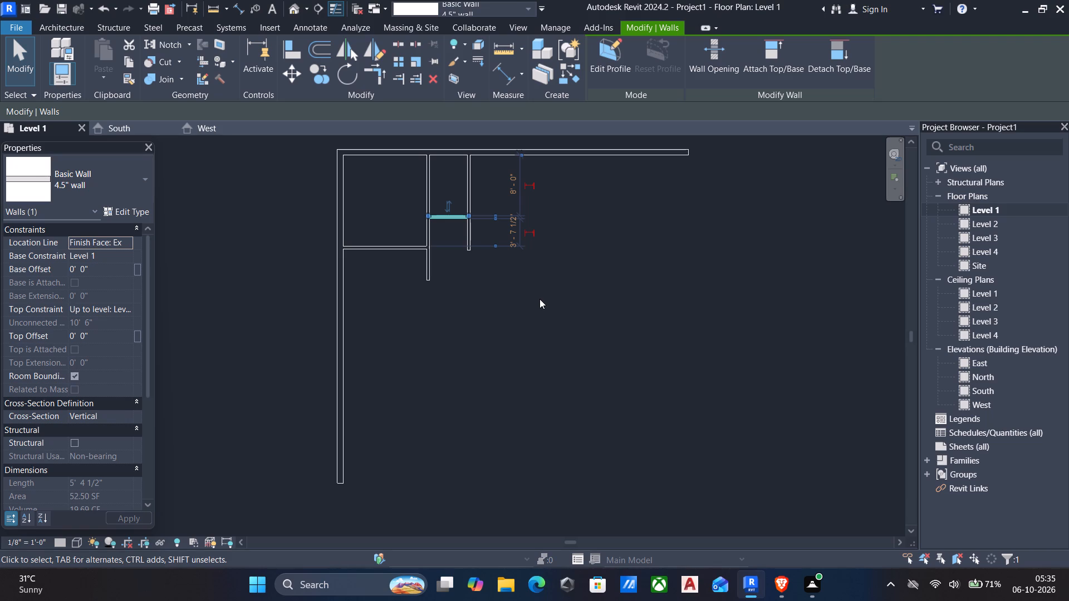
Draw a vertical 4.5" wall 12'6" long down from the upper 9" wall, offset 11' to the right of the second vertical partition.
{"action": "left_click", "coordinate": [470, 189]}
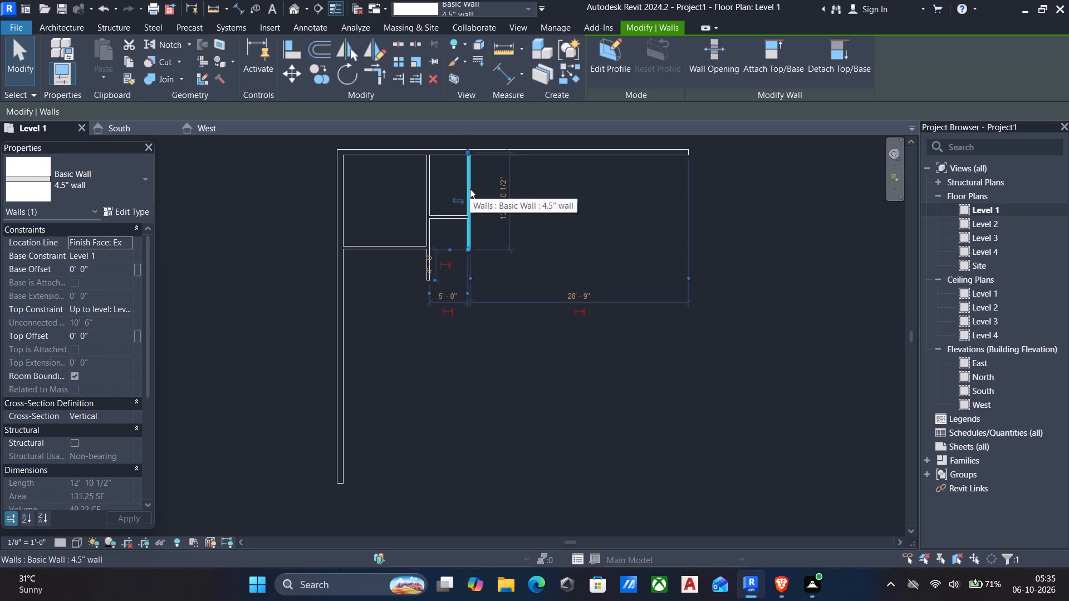
{"action": "key", "text": "c"}
{"action": "key", "text": "s"}
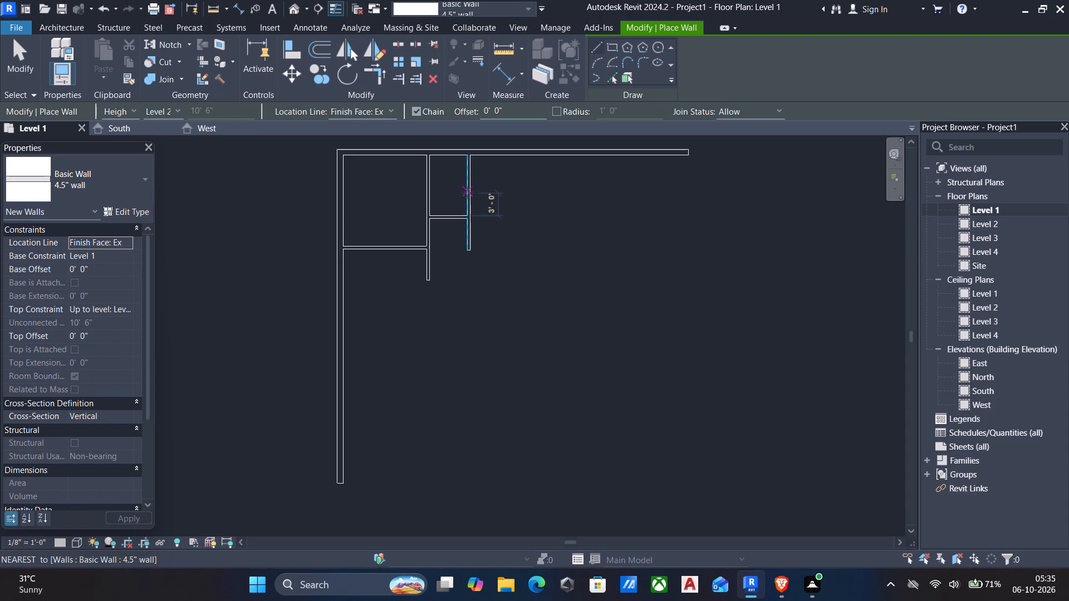
{"action": "left_click_drag", "start_coordinate": [528, 110], "coordinate": [48, 48]}
{"action": "type", "text": "11'"}
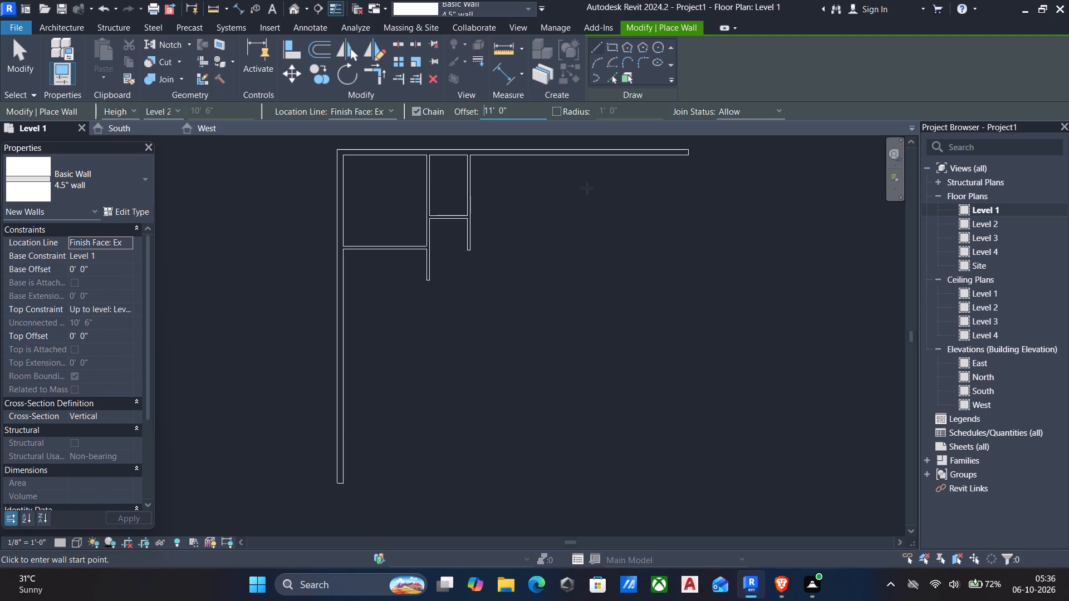
{"action": "scroll", "coordinate": [501, 158], "scroll_direction": "up", "scroll_amount": 3}
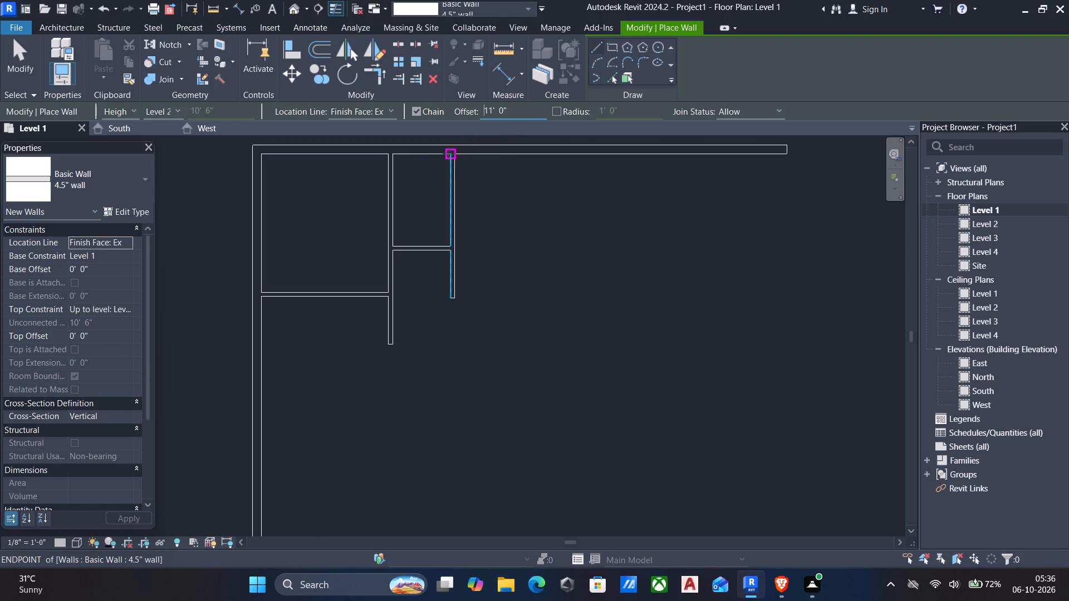
{"action": "left_click", "coordinate": [456, 152]}
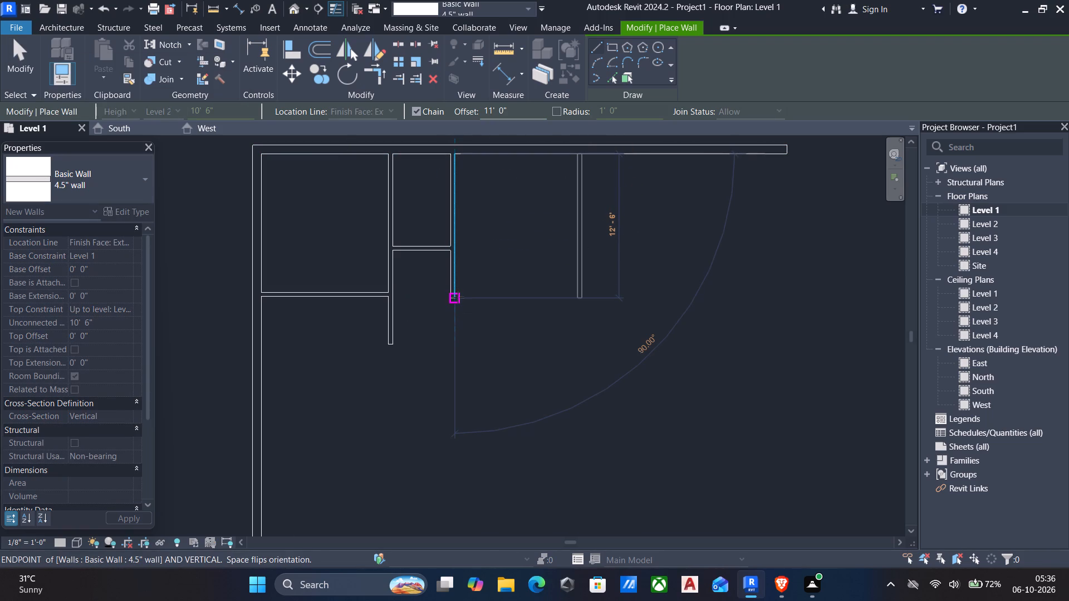
{"action": "left_click_drag", "start_coordinate": [459, 299], "coordinate": [459, 312]}
{"action": "key", "text": "Escape"}
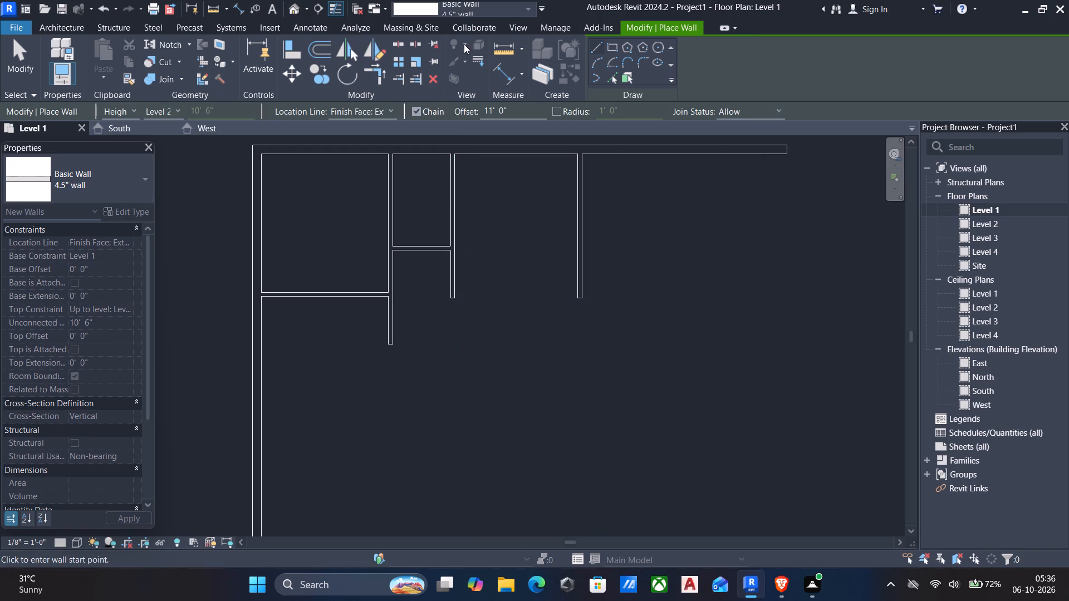
Draw a horizontal 4.5" wall between the second and third vertical partitions, offset 8'3" below the upper 9" wall.
{"action": "left_click_drag", "start_coordinate": [538, 114], "coordinate": [398, 110]}
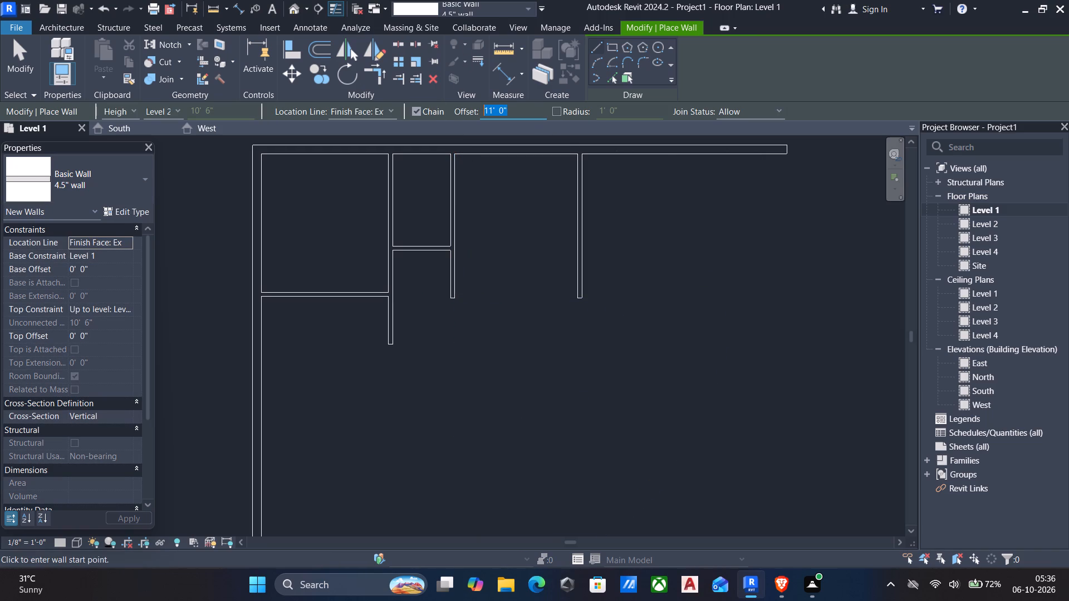
{"action": "left_click_drag", "start_coordinate": [398, 110], "coordinate": [292, 110]}
{"action": "key", "text": "8"}
{"action": "key", "text": "apostrophe"}
{"action": "key", "text": "3"}
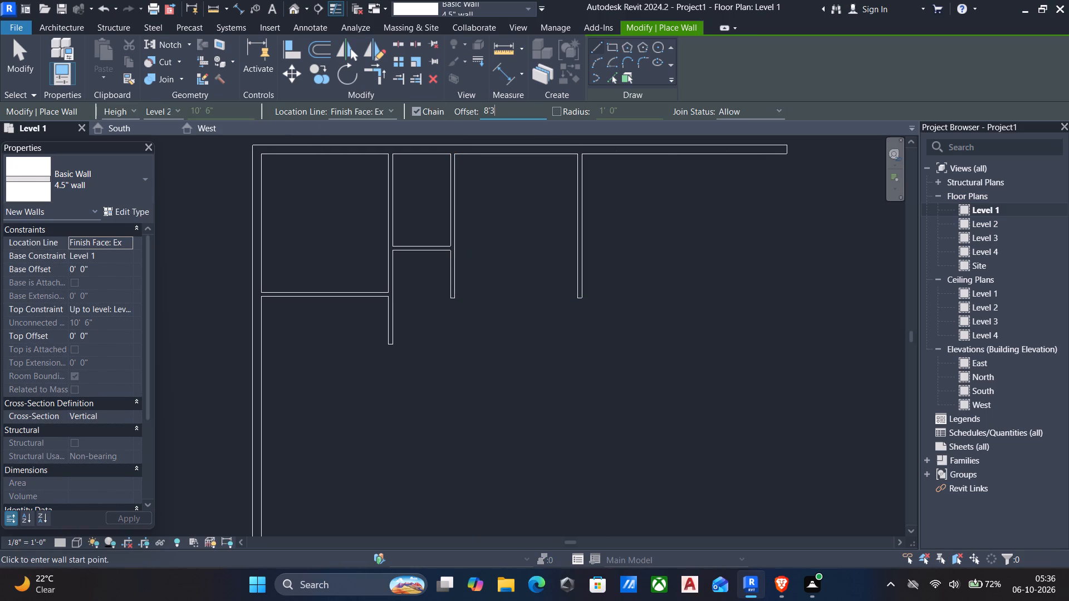
{"action": "key", "text": "shift+quotedbl"}
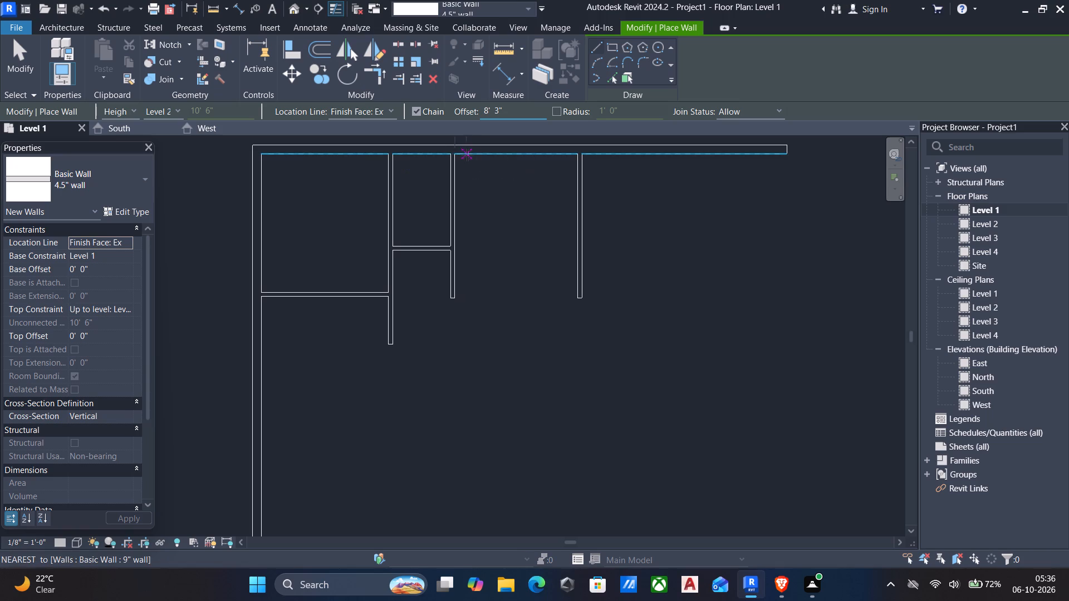
{"action": "left_click", "coordinate": [458, 155]}
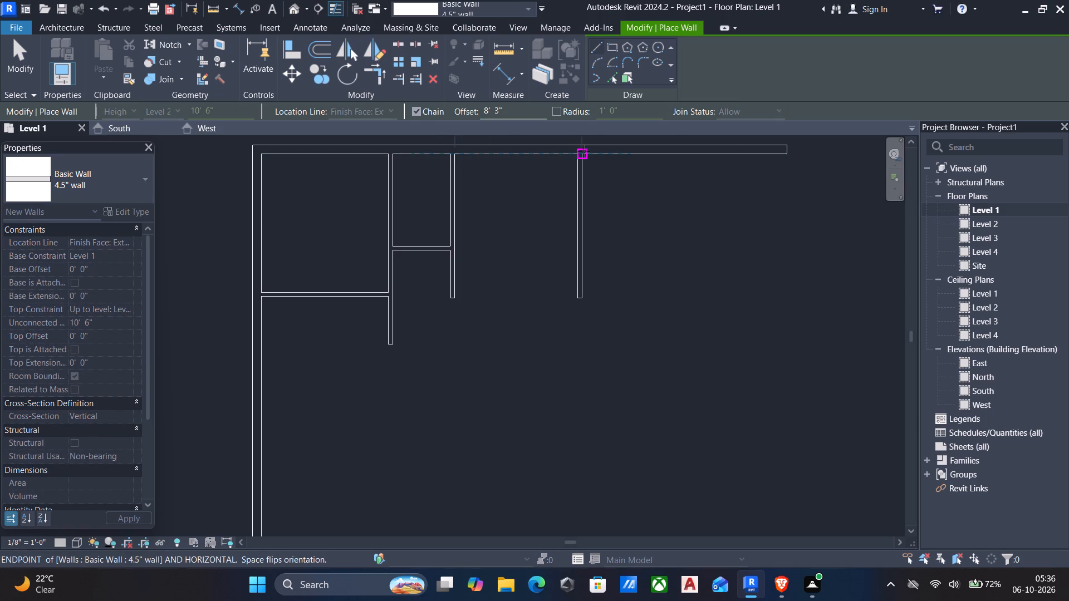
{"action": "key", "text": "space"}
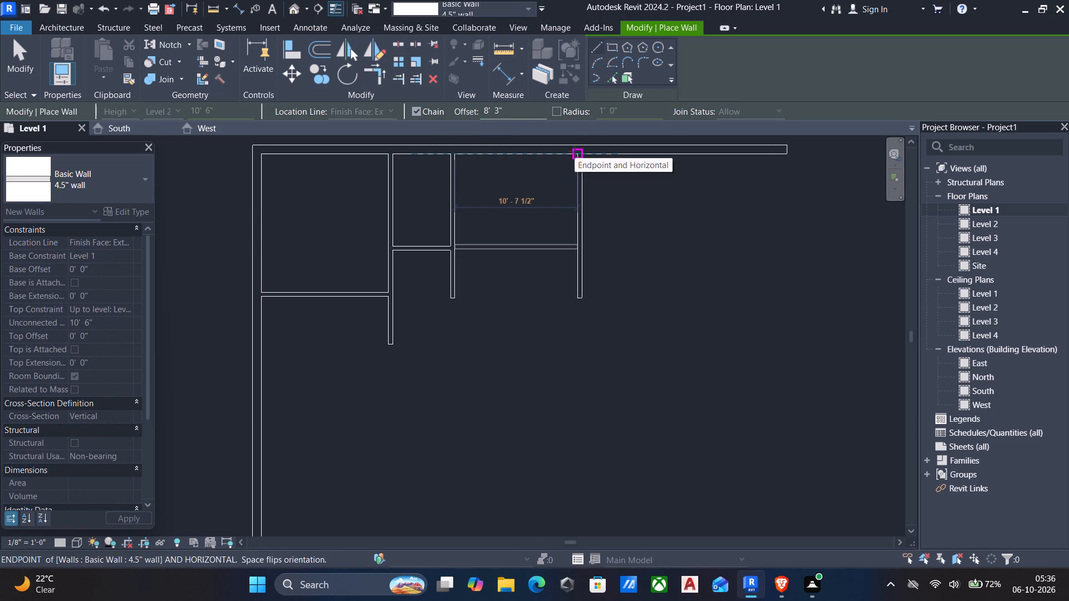
{"action": "left_click", "coordinate": [574, 152]}
{"action": "key", "text": "Escape"}
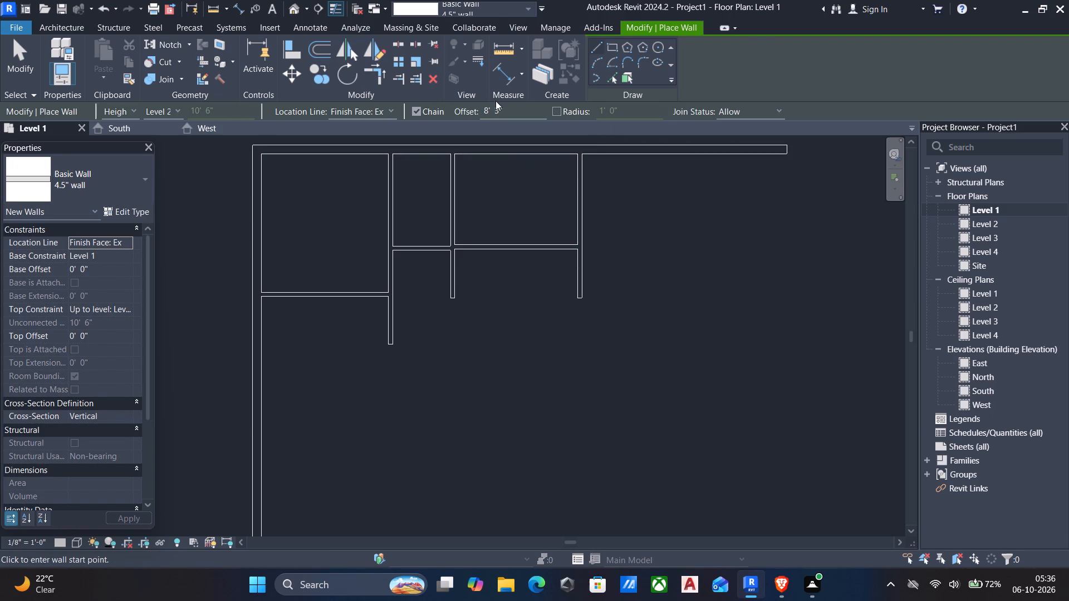
Draw a horizontal 4.5" wall about 9' long rightward from the third vertical partition, offset 12' below the upper 9" wall.
{"action": "left_click_drag", "start_coordinate": [517, 114], "coordinate": [367, 104]}
{"action": "key", "text": "1"}
{"action": "key", "text": "2"}
{"action": "key", "text": "apostrophe"}
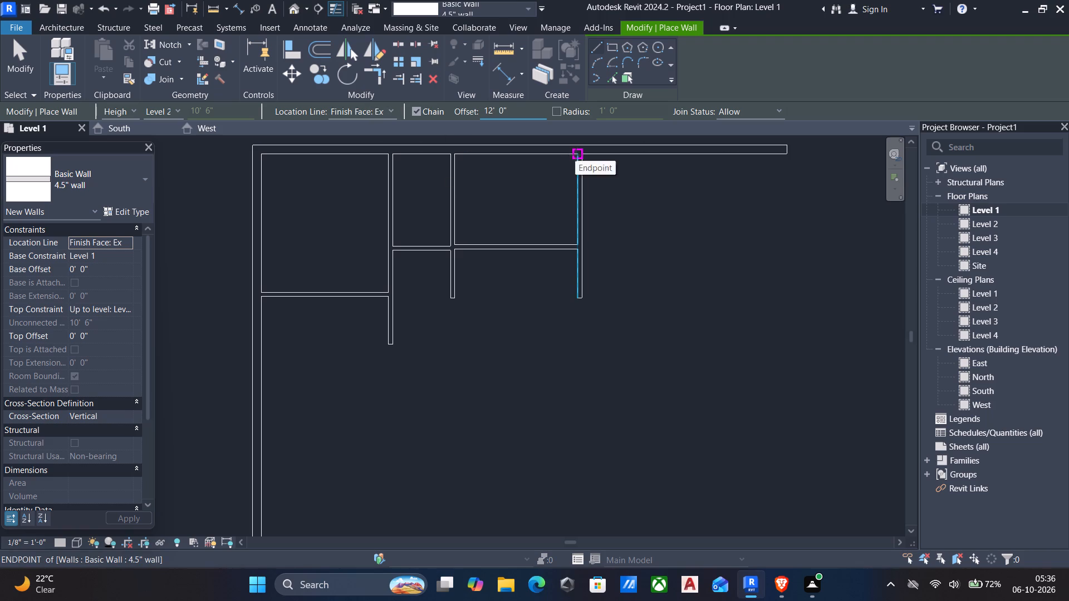
{"action": "left_click", "coordinate": [583, 156]}
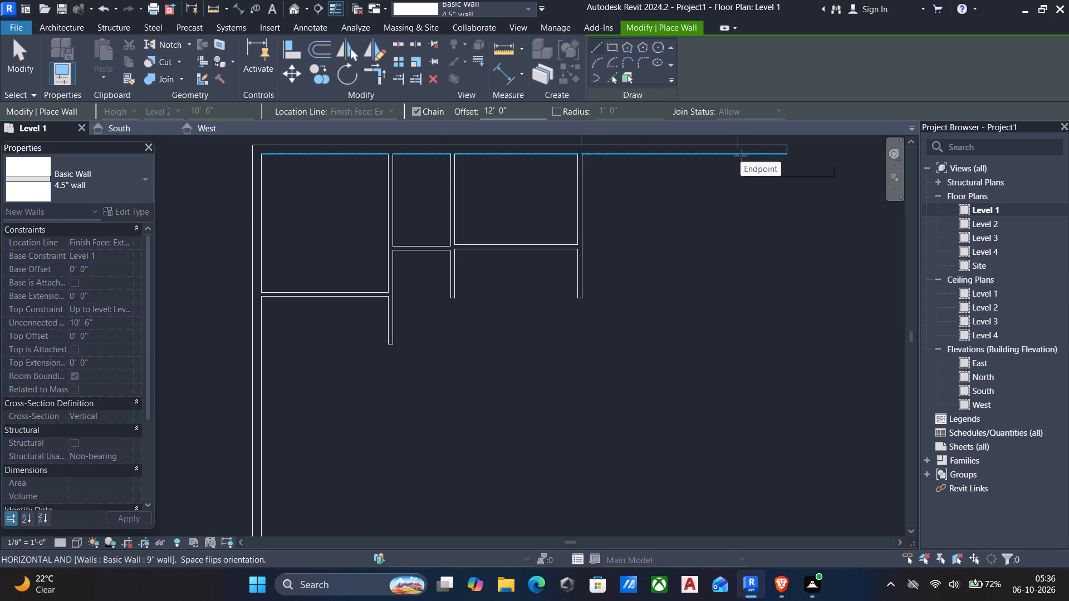
{"action": "key", "text": "space"}
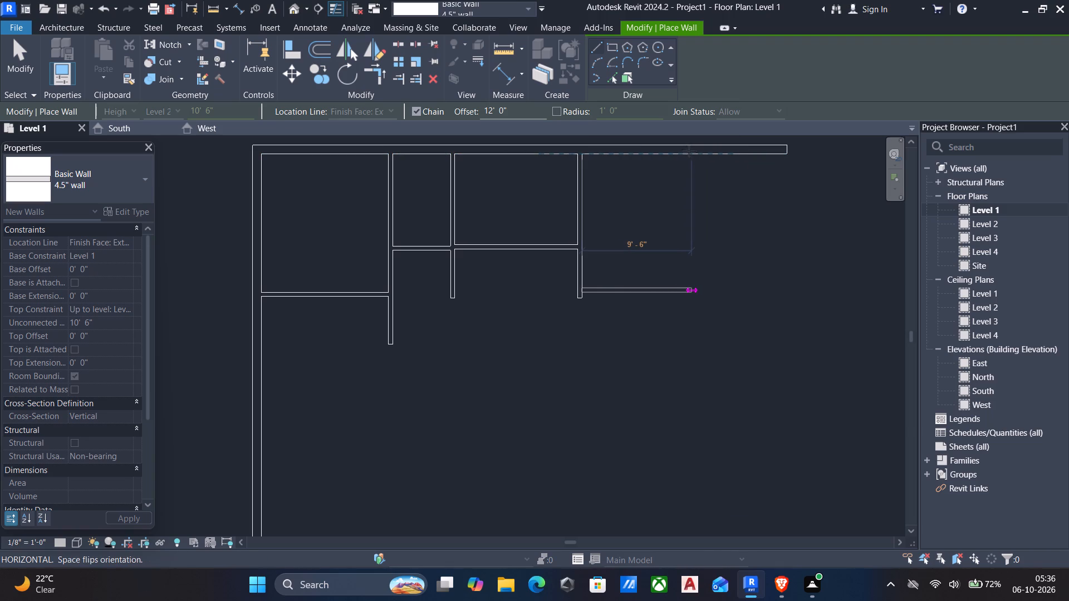
{"action": "left_click", "coordinate": [684, 154]}
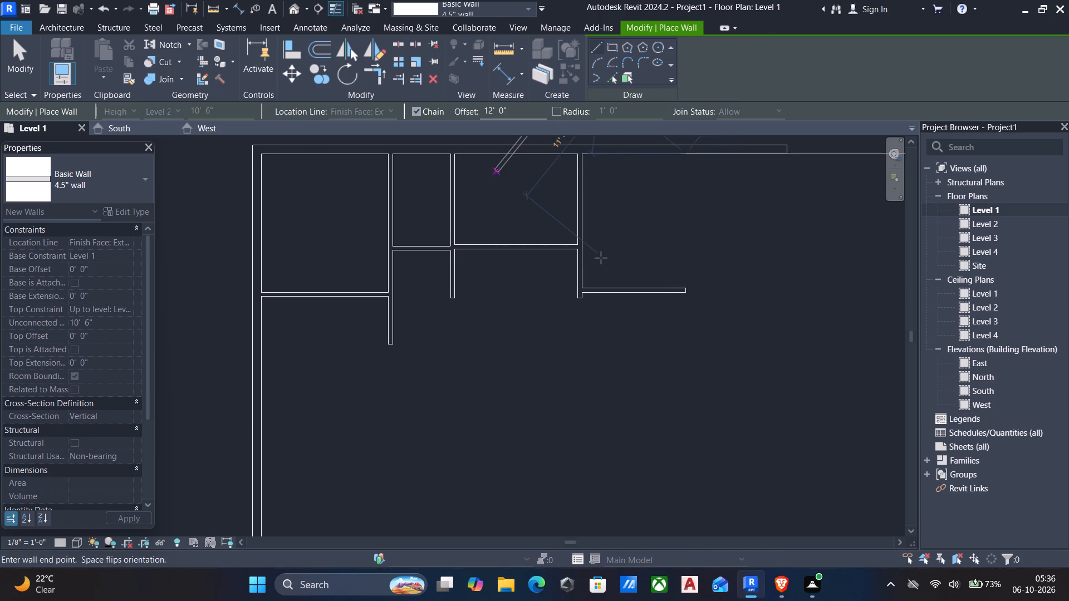
{"action": "key", "text": "Escape"}
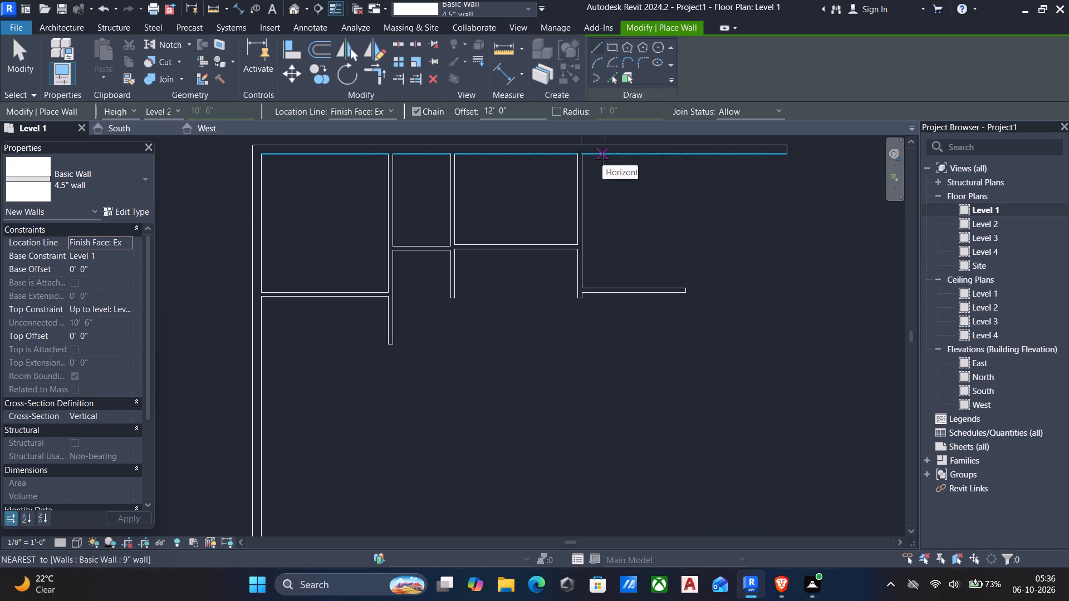
{"action": "key", "text": "Escape"}
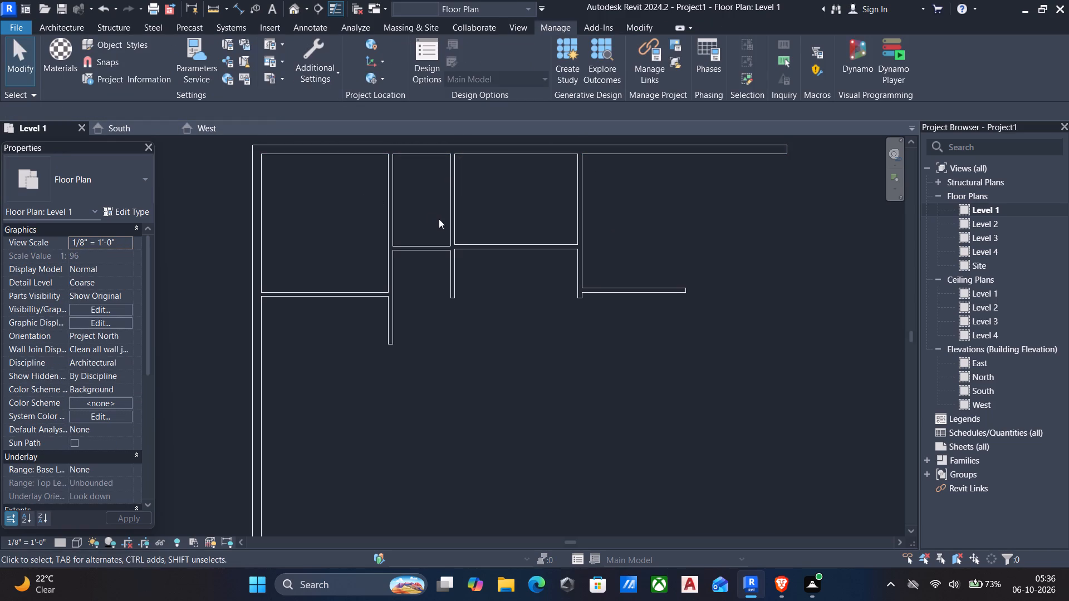
Flip the orientation of the 11'-wide room's lower wall, the third vertical partition and the horizontal wall to its right.
{"action": "left_click", "coordinate": [532, 245]}
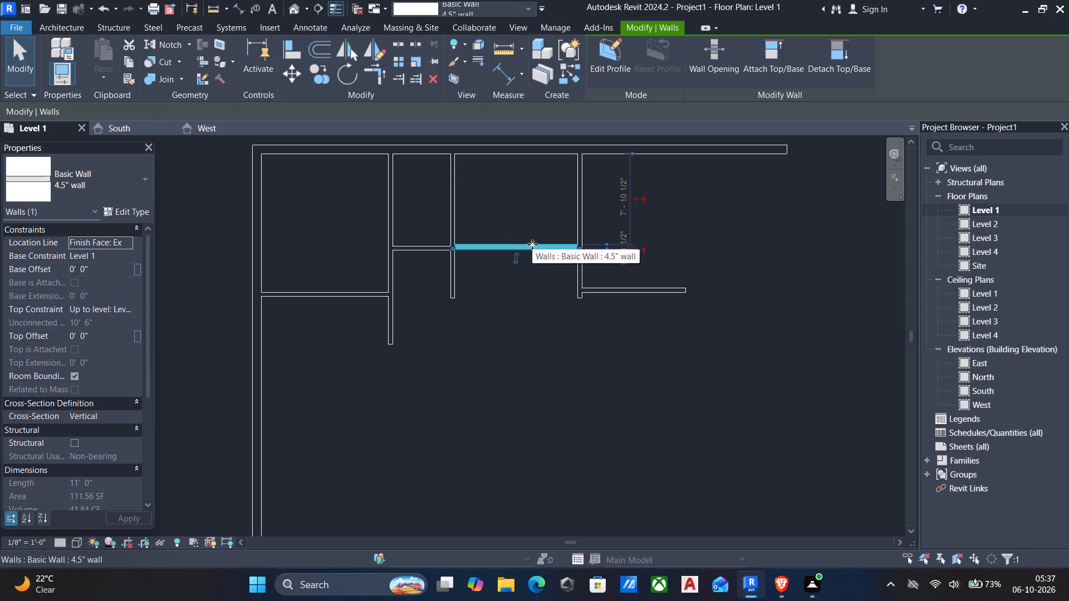
{"action": "key", "text": "space"}
{"action": "left_click", "coordinate": [580, 210]}
{"action": "key", "text": "space"}
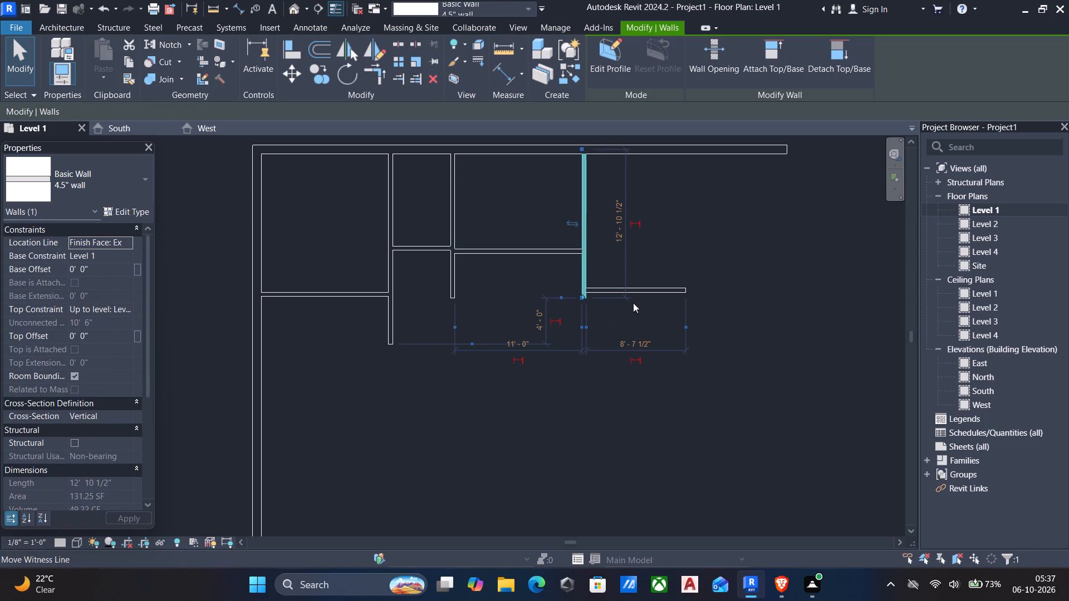
{"action": "left_click", "coordinate": [637, 289]}
{"action": "key", "text": "space"}
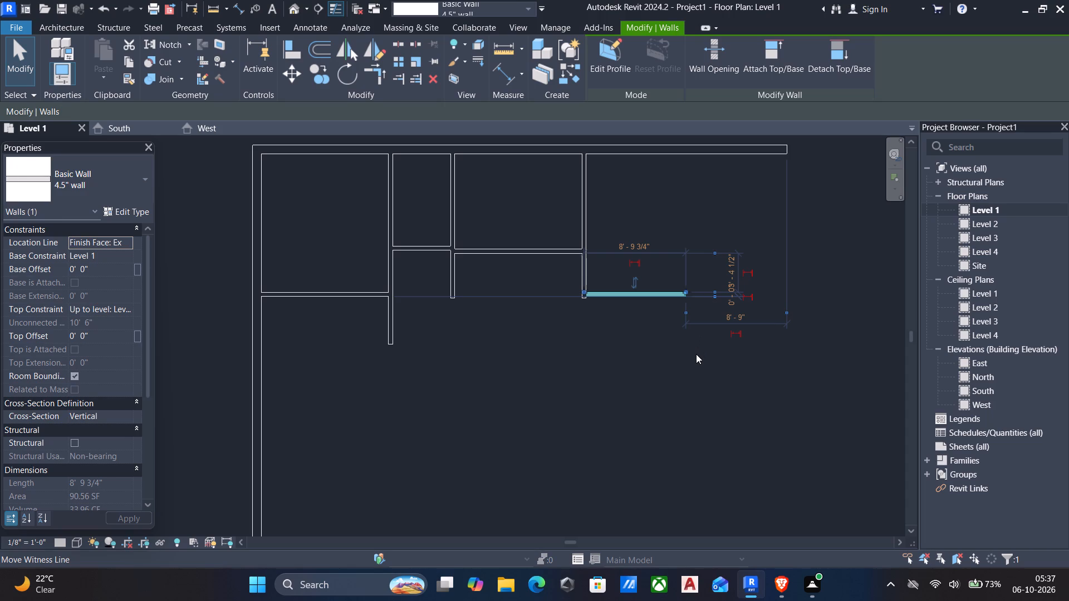
{"action": "key", "text": "Escape"}
Measure the distance from the upper 9" wall to the horizontal wall on the right of the third vertical partition.
{"action": "key", "text": "d"}
{"action": "key", "text": "d"}
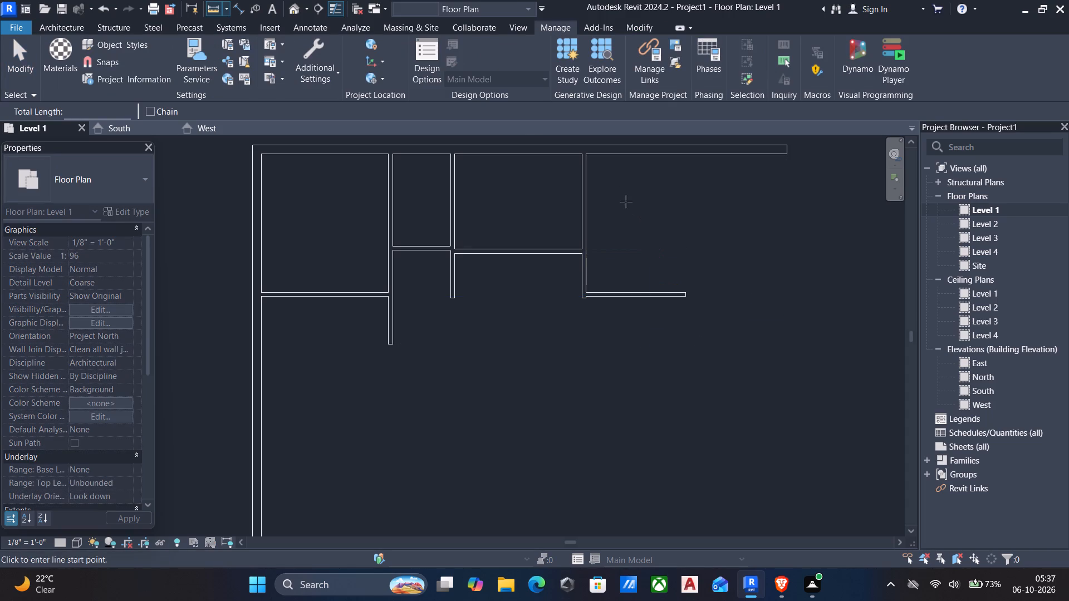
{"action": "scroll", "coordinate": [621, 173], "scroll_direction": "up", "scroll_amount": 6}
{"action": "middle_click_drag", "start_coordinate": [607, 171], "coordinate": [612, 184]}
{"action": "middle_click_drag", "start_coordinate": [615, 212], "coordinate": [615, 265]}
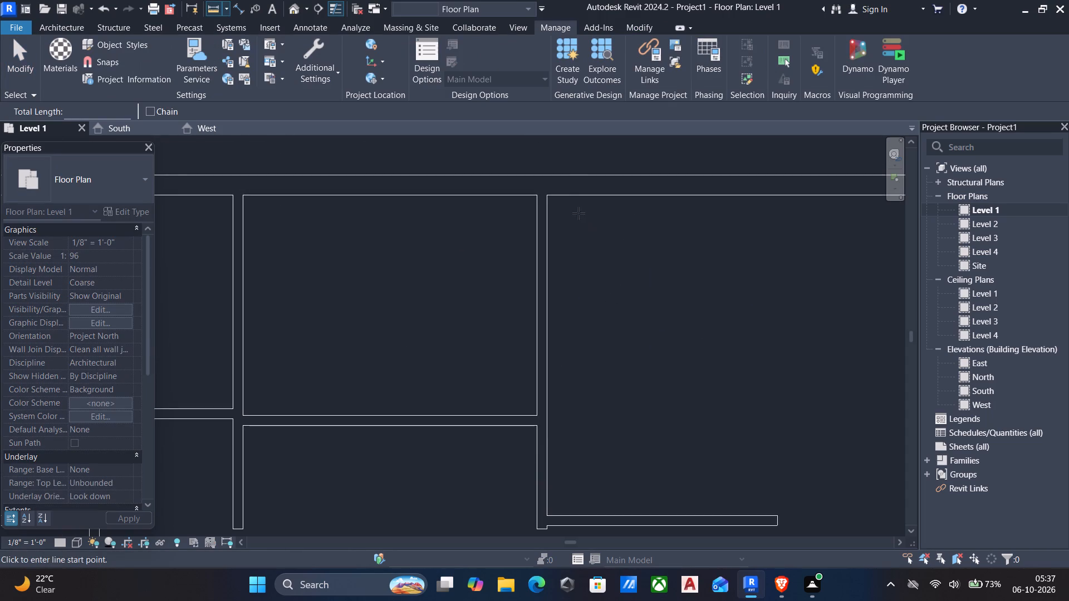
{"action": "left_click", "coordinate": [546, 191]}
{"action": "middle_click_drag", "start_coordinate": [565, 346], "coordinate": [567, 341]}
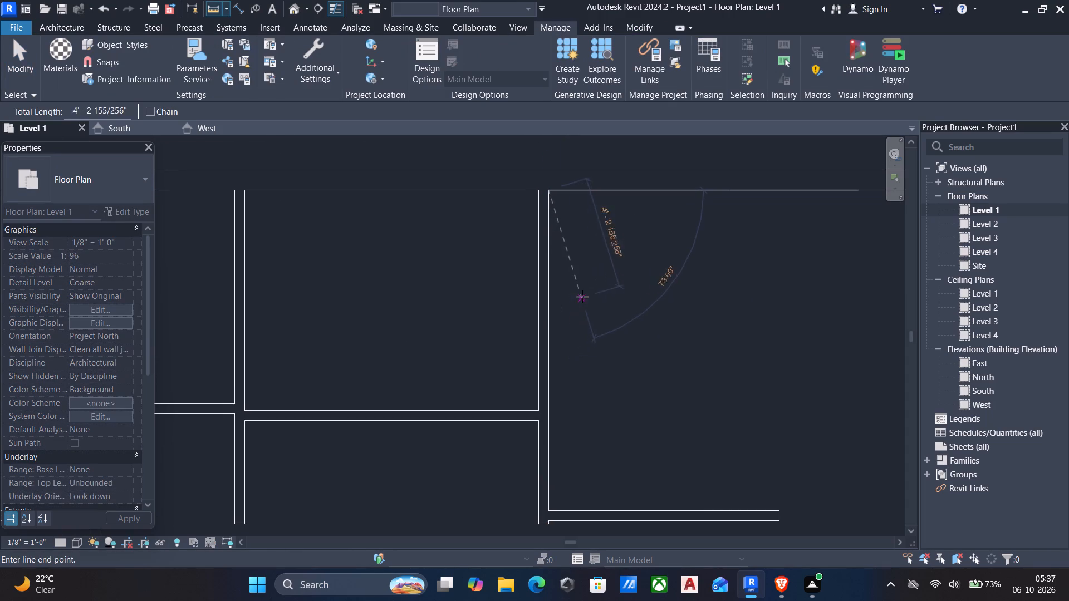
{"action": "left_click", "coordinate": [551, 505]}
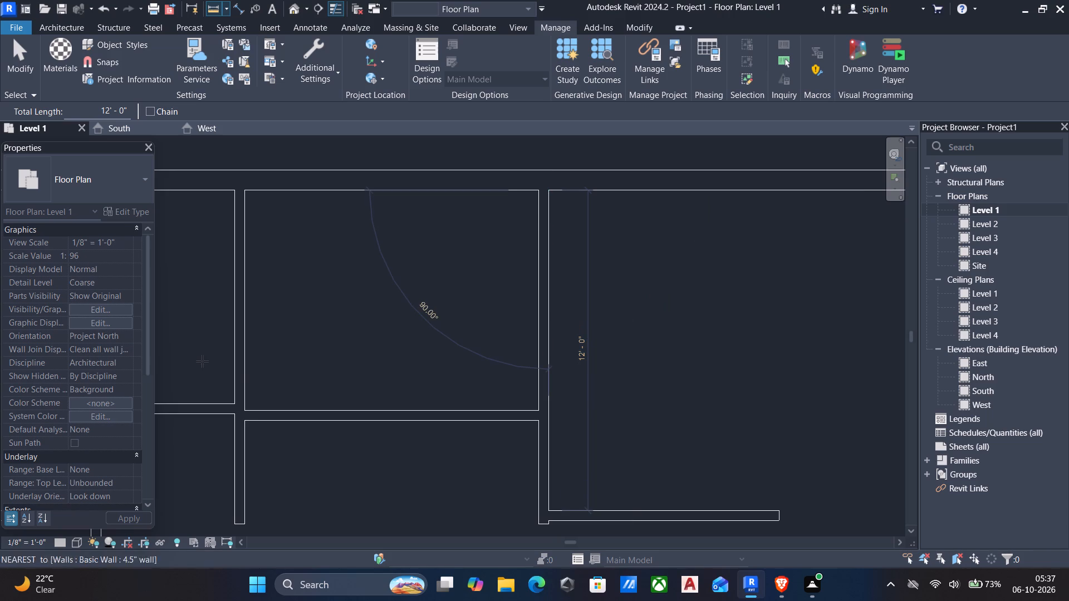
Measure the width and depth of the room between the second and third vertical partitions.
{"action": "left_click", "coordinate": [243, 412]}
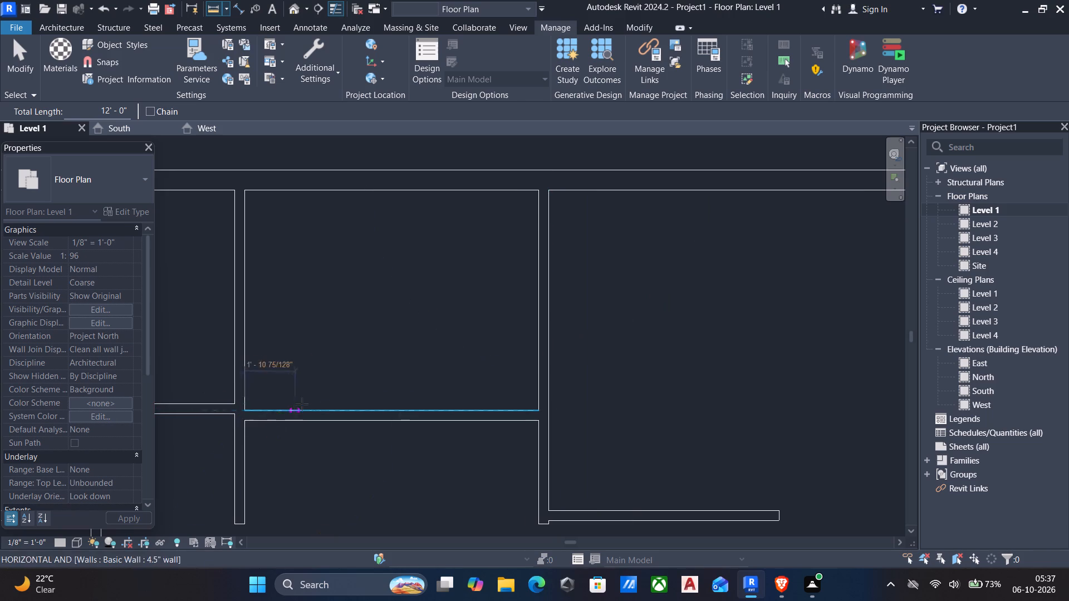
{"action": "left_click", "coordinate": [538, 410]}
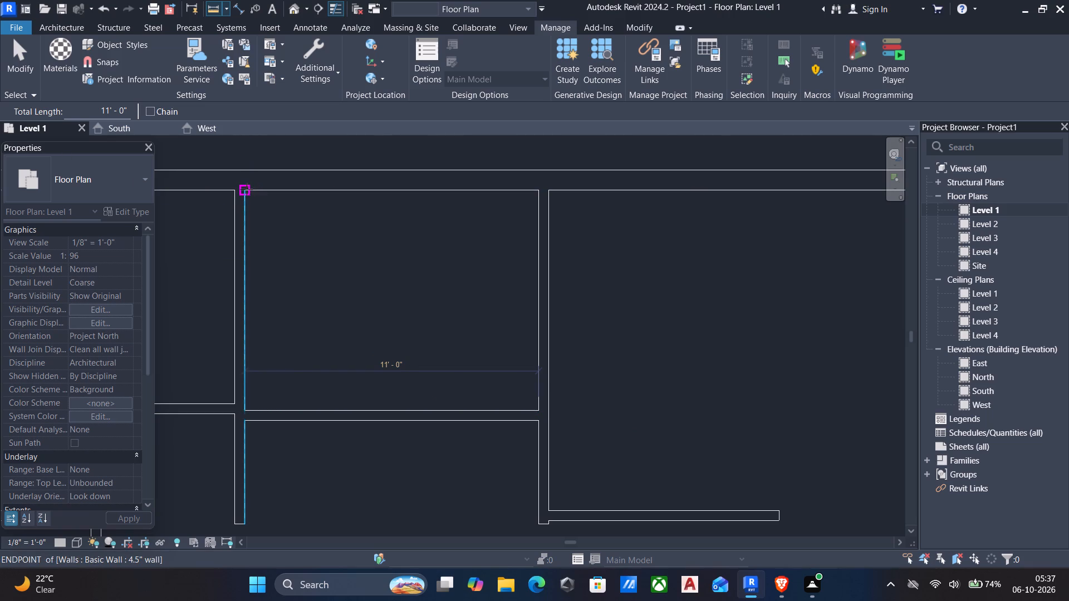
{"action": "left_click", "coordinate": [246, 190]}
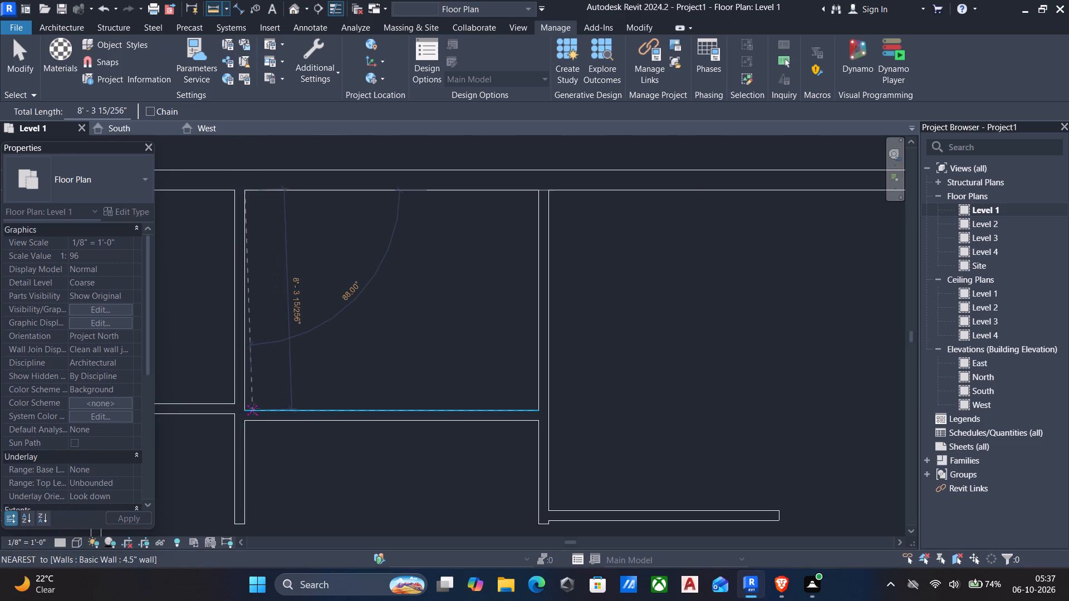
{"action": "left_click", "coordinate": [249, 411]}
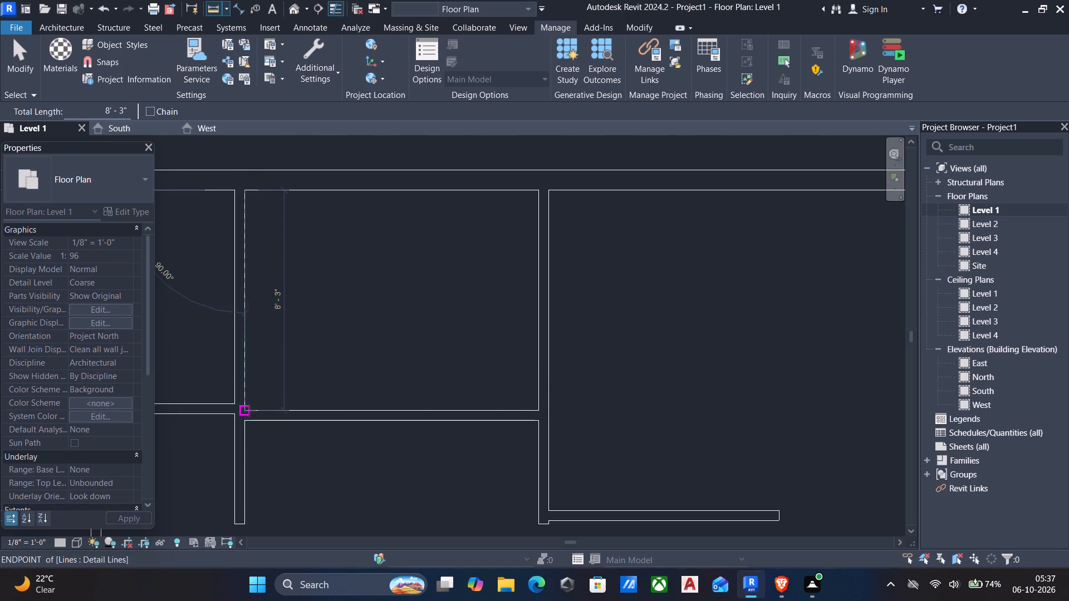
{"action": "scroll", "coordinate": [290, 392], "scroll_direction": "down", "scroll_amount": 4}
{"action": "key", "text": "Escape"}
{"action": "scroll", "coordinate": [449, 372], "scroll_direction": "down", "scroll_amount": 3}
{"action": "middle_click_drag", "start_coordinate": [448, 376], "coordinate": [514, 338]}
{"action": "key", "text": "Escape"}
Trim the third vertical partition and the horizontal wall on its right into a clean corner.
{"action": "type", "text": "tr"}
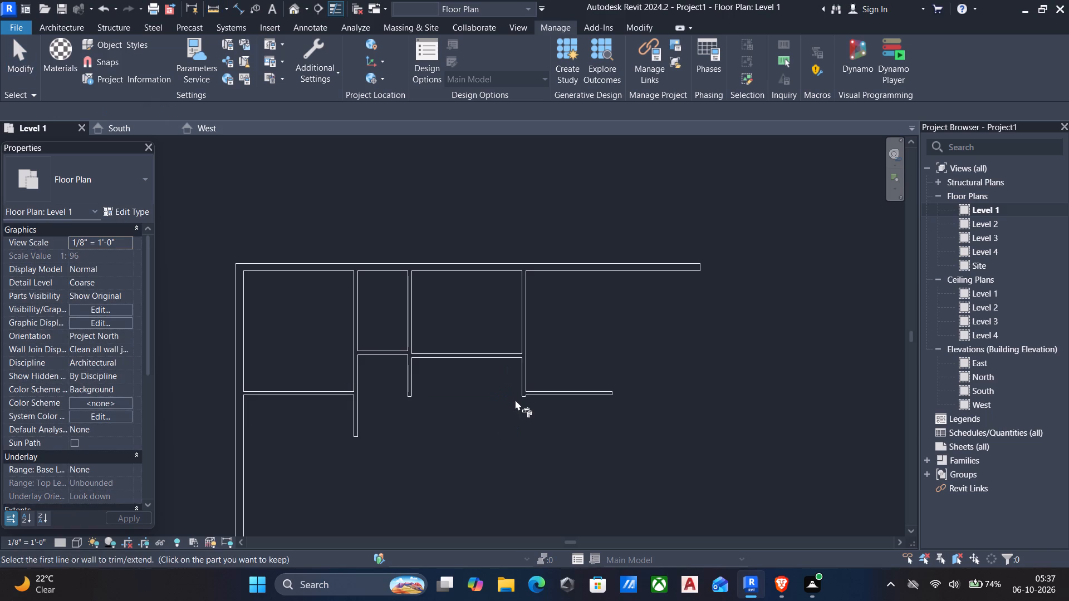
{"action": "left_click", "coordinate": [524, 340]}
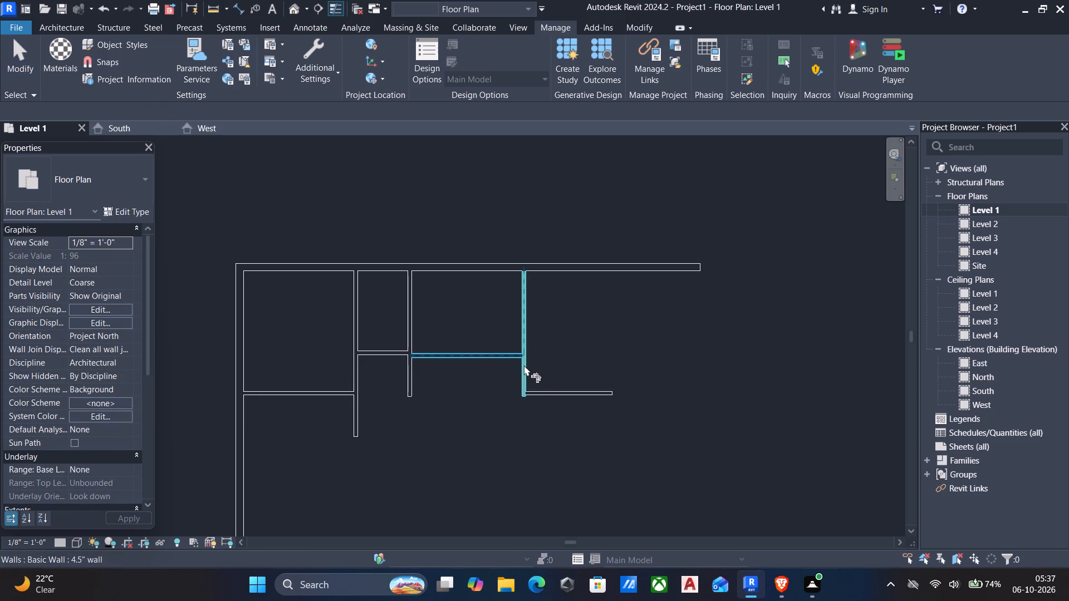
{"action": "left_click", "coordinate": [538, 388]}
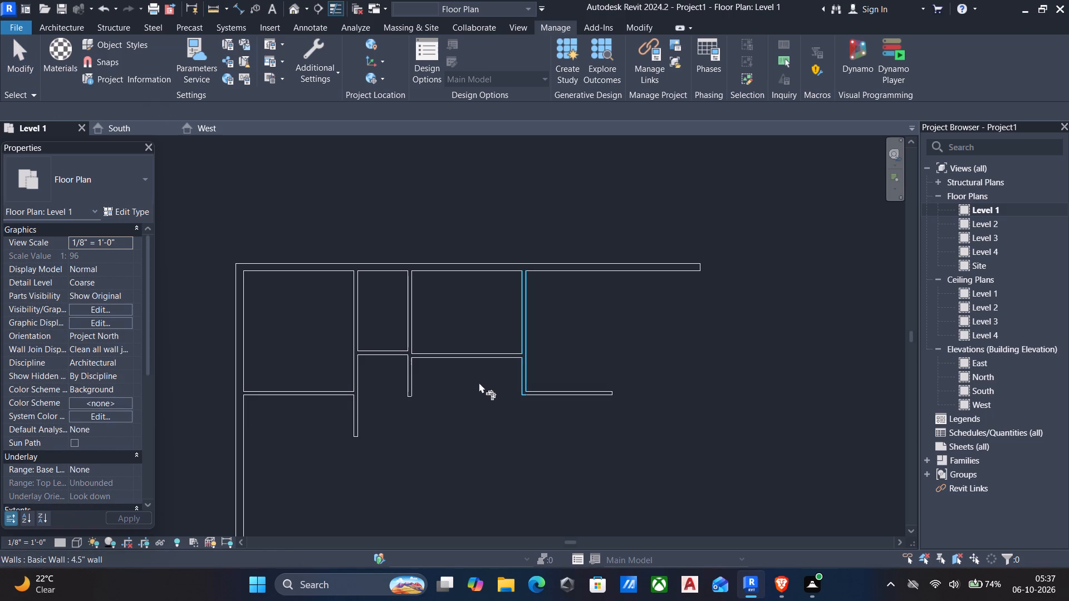
{"action": "key", "text": "Escape"}
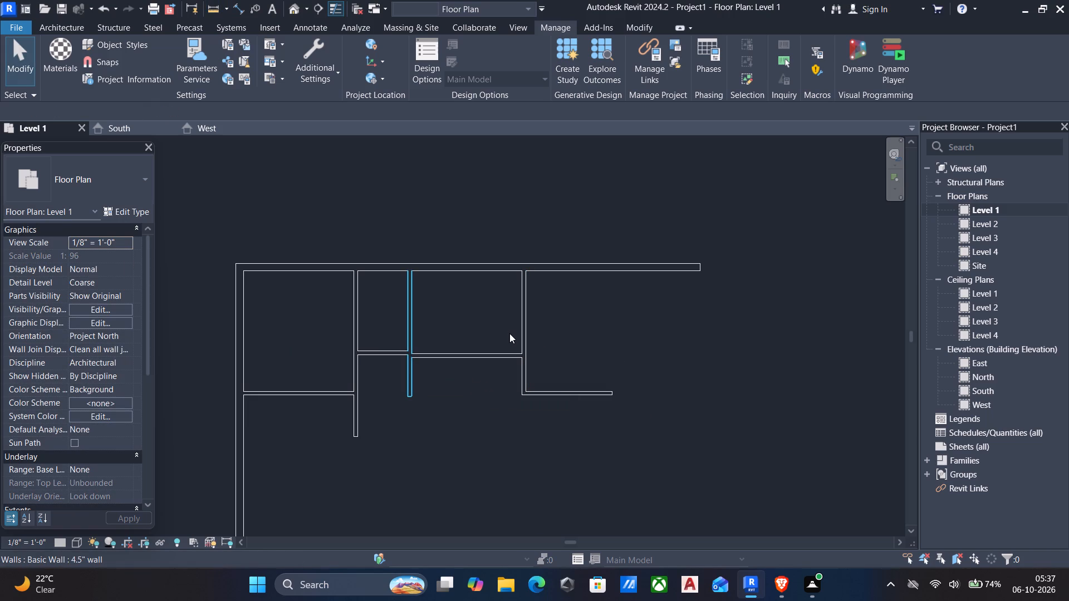
Measure the distance from the horizontal wall right of the third vertical partition up to the upper 9" wall.
{"action": "key", "text": "d"}
{"action": "scroll", "coordinate": [516, 377], "scroll_direction": "up", "scroll_amount": 5}
{"action": "scroll", "coordinate": [546, 415], "scroll_direction": "up", "scroll_amount": 3}
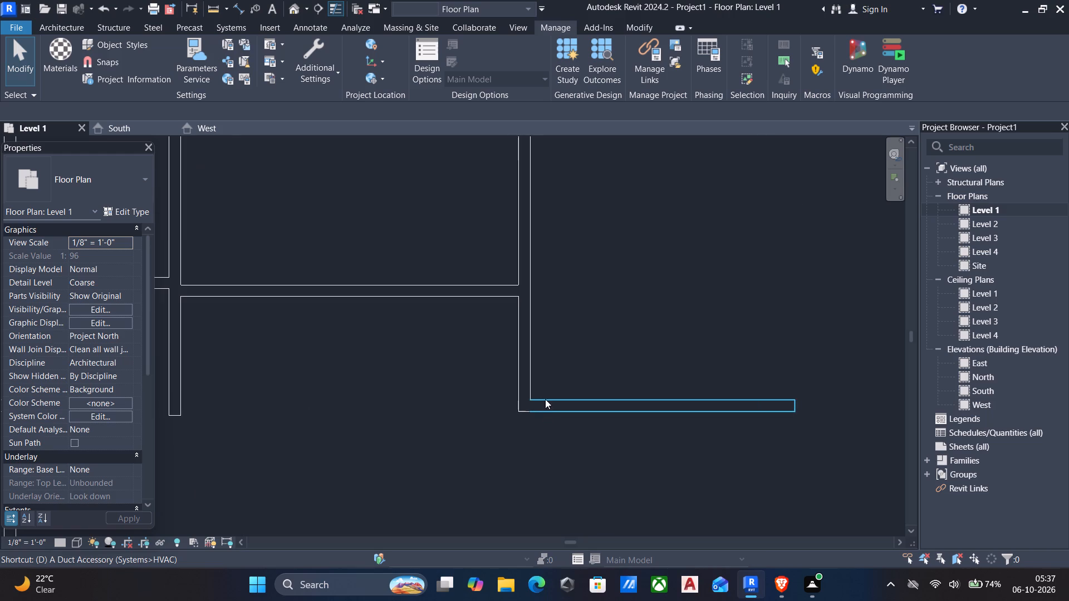
{"action": "key", "text": "d"}
{"action": "key", "text": "d"}
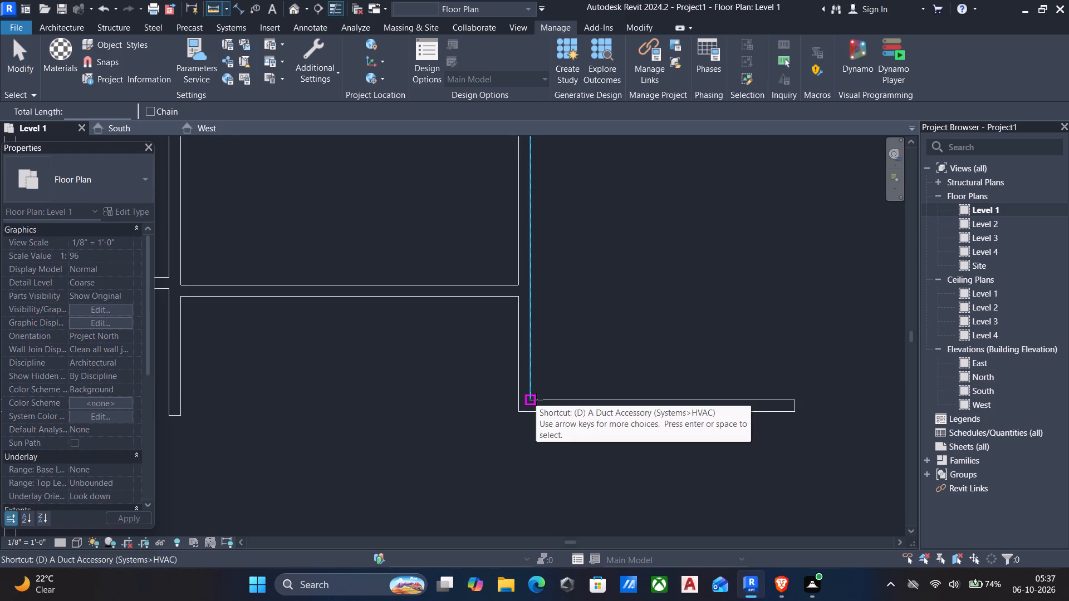
{"action": "left_click_drag", "start_coordinate": [532, 403], "coordinate": [540, 372]}
{"action": "middle_click_drag", "start_coordinate": [526, 346], "coordinate": [523, 455]}
{"action": "scroll", "coordinate": [528, 398], "scroll_direction": "down", "scroll_amount": 1}
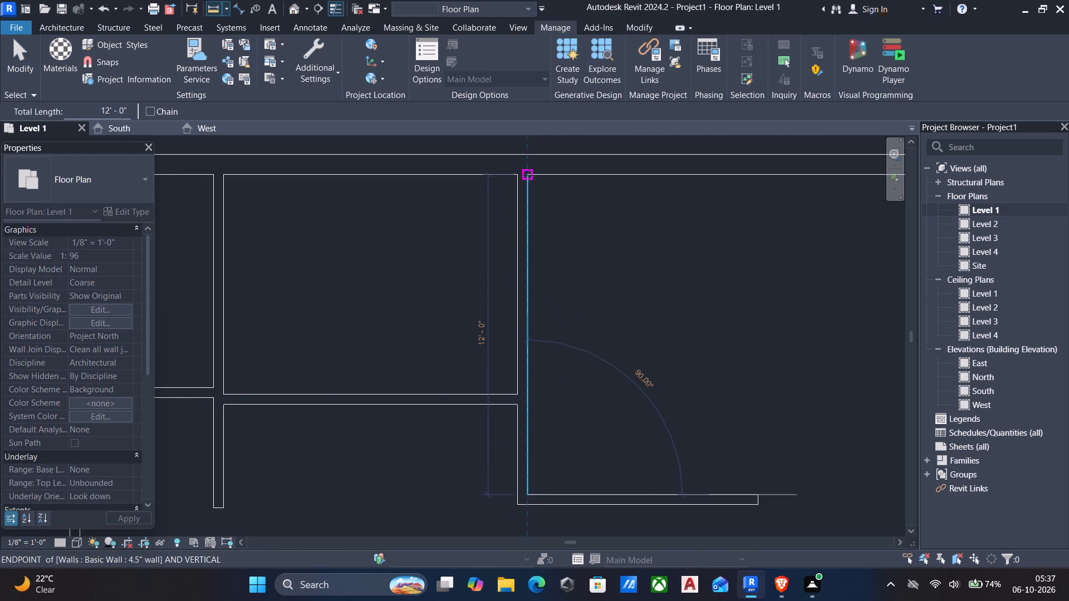
{"action": "key", "text": "Escape"}
Draw a 12'-long vertical 9" wall down from the upper exterior wall, offset 10'6" to the right of the third vertical partition.
{"action": "scroll", "coordinate": [504, 210], "scroll_direction": "down", "scroll_amount": 5}
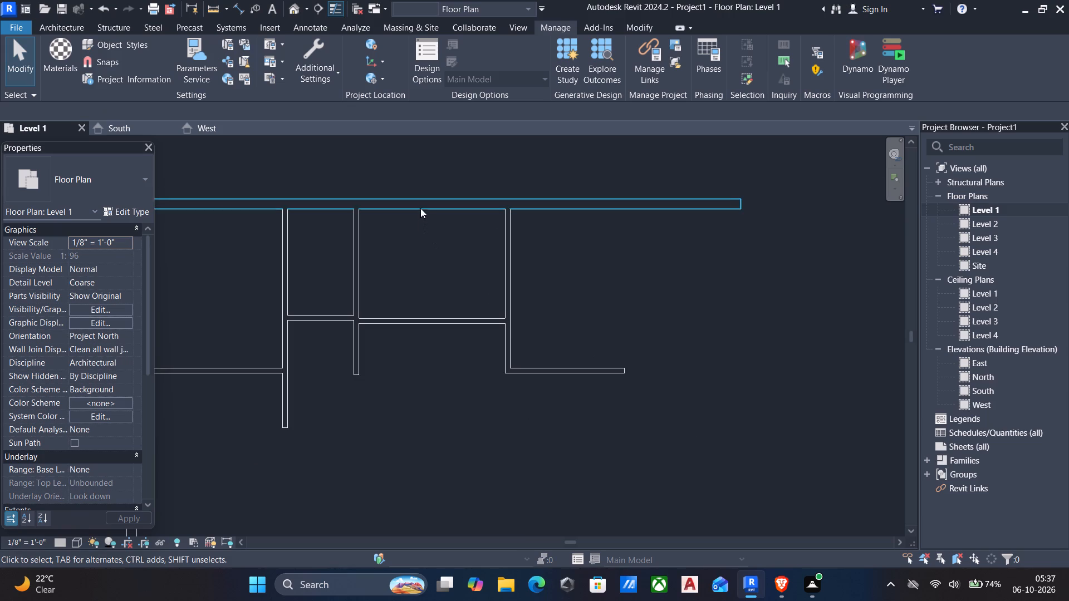
{"action": "left_click", "coordinate": [417, 201]}
{"action": "type", "text": "cs"}
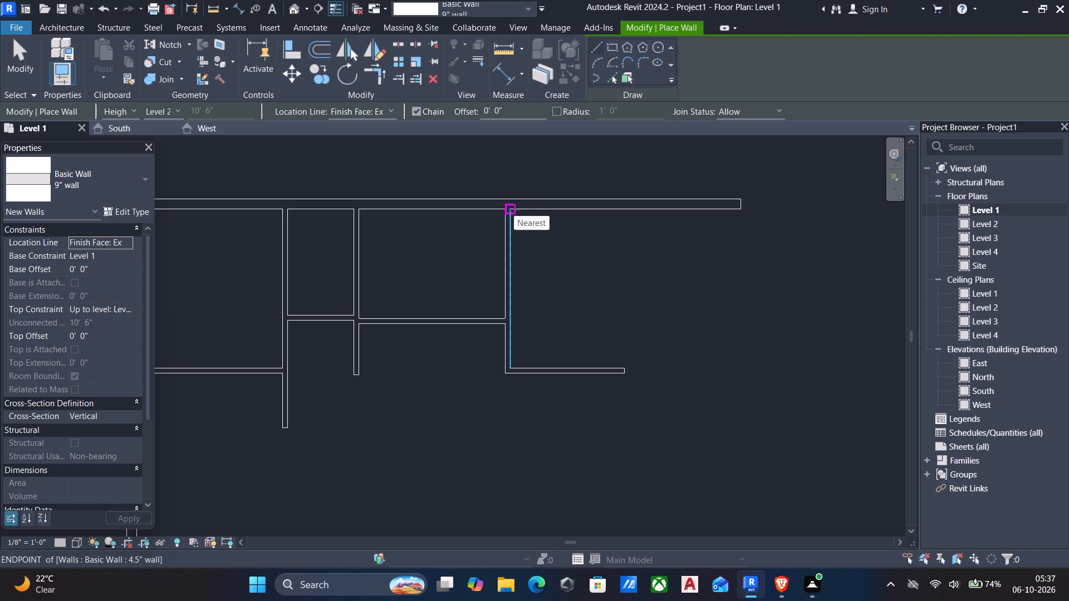
{"action": "left_click_drag", "start_coordinate": [524, 111], "coordinate": [67, 105]}
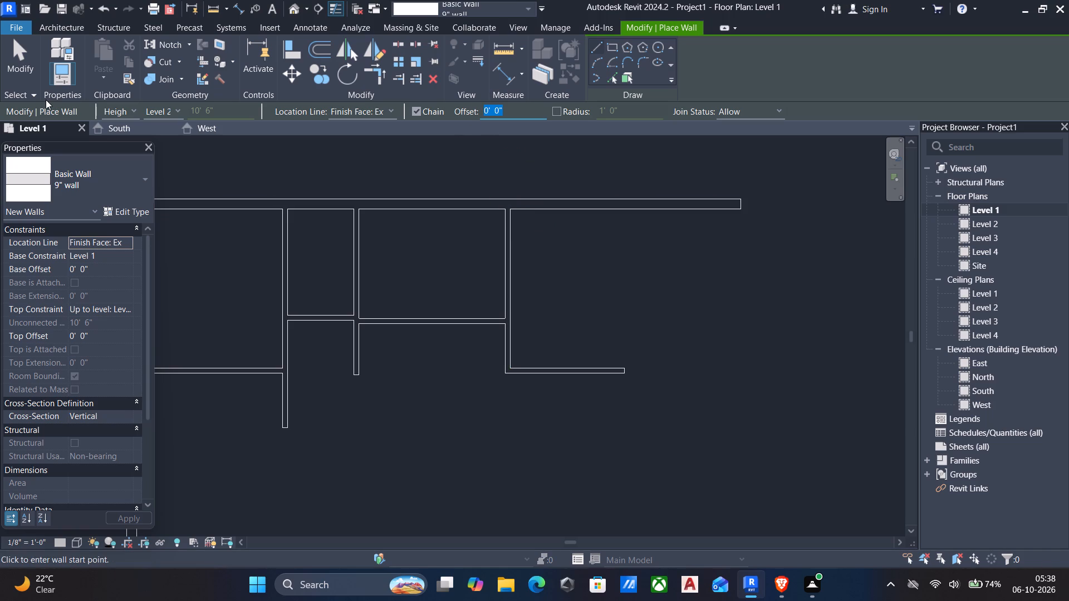
{"action": "type", "text": "10"}
{"action": "type", "text": "'6\""}
{"action": "left_click", "coordinate": [510, 207]}
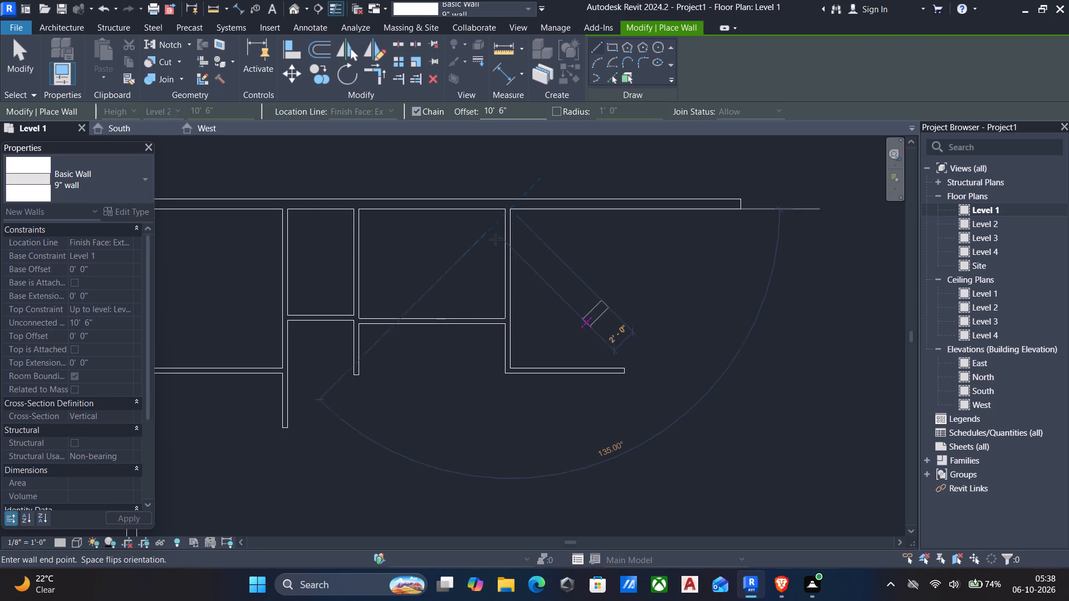
{"action": "left_click", "coordinate": [514, 367]}
{"action": "key", "text": "Escape"}
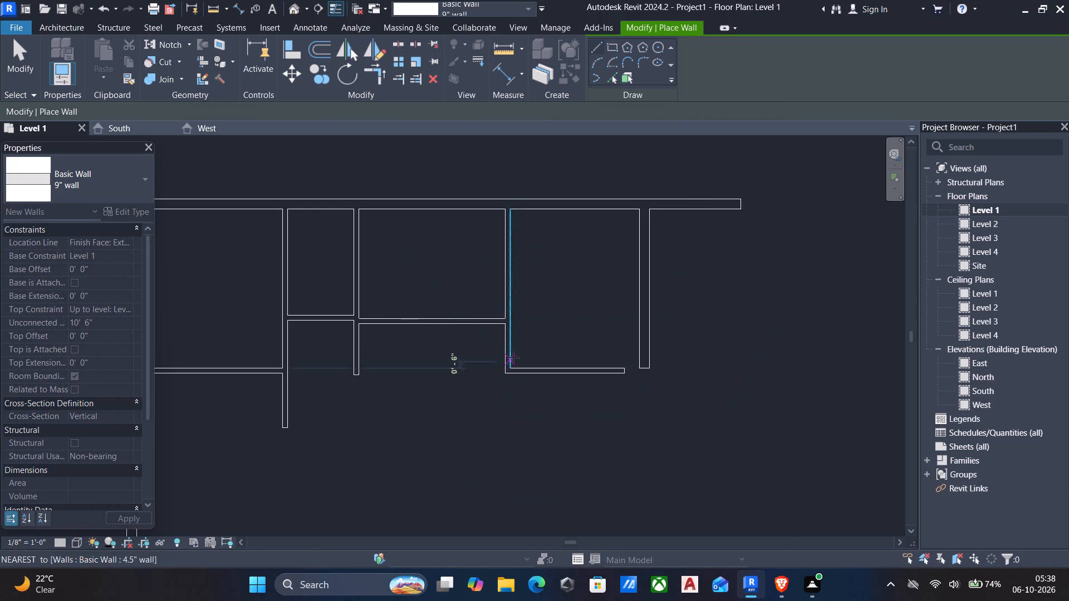
{"action": "key", "text": "Escape"}
Flip the orientation of the new vertical 9" wall on the right.
{"action": "left_click", "coordinate": [644, 311]}
{"action": "key", "text": "space"}
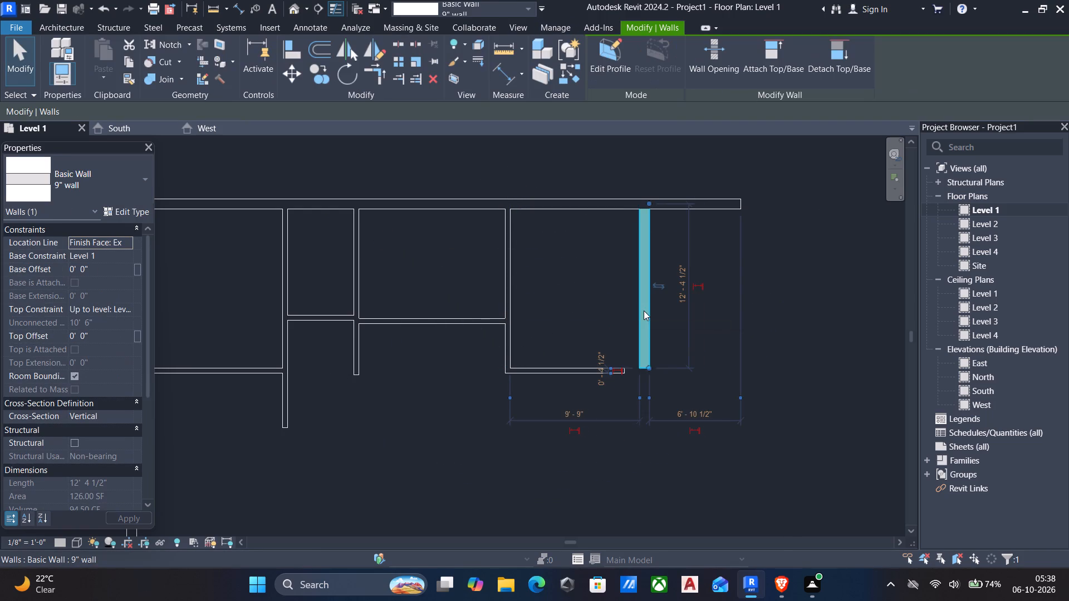
{"action": "scroll", "coordinate": [643, 328], "scroll_direction": "down", "scroll_amount": 4}
{"action": "middle_click_drag", "start_coordinate": [632, 423], "coordinate": [664, 318]}
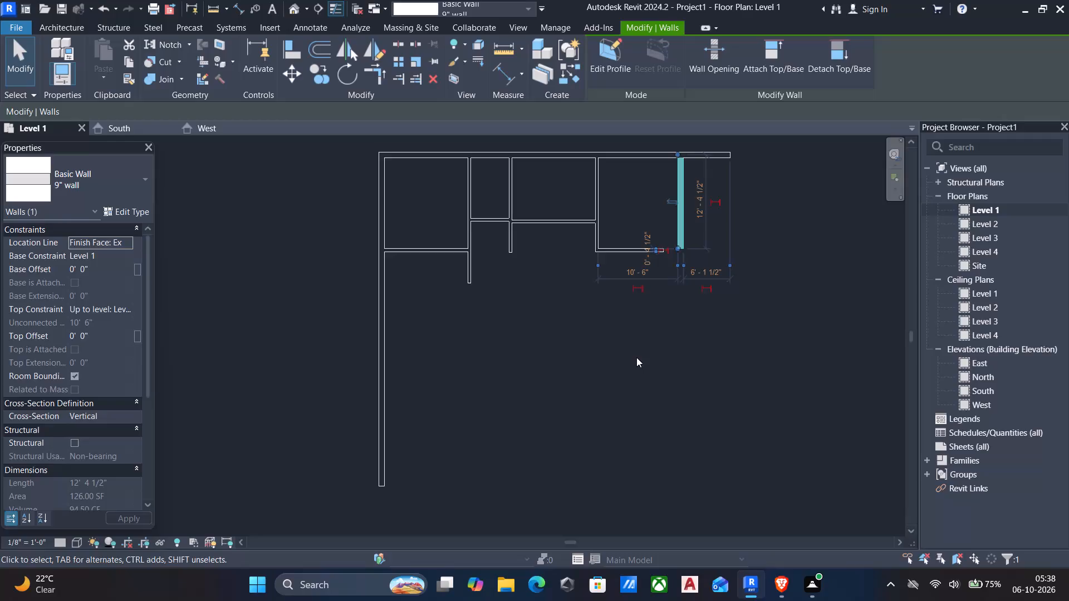
{"action": "key", "text": "Escape"}
Trim the upper 9" wall and the right vertical 9" wall into a corner, removing the overhang.
{"action": "type", "text": "tr"}
{"action": "left_click", "coordinate": [641, 157]}
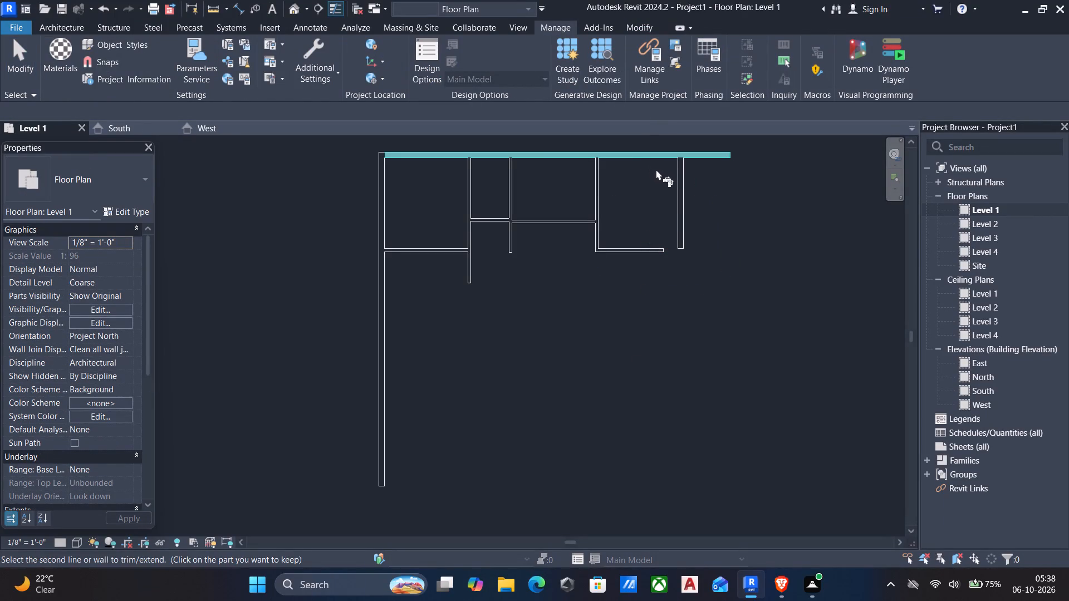
{"action": "left_click", "coordinate": [675, 194]}
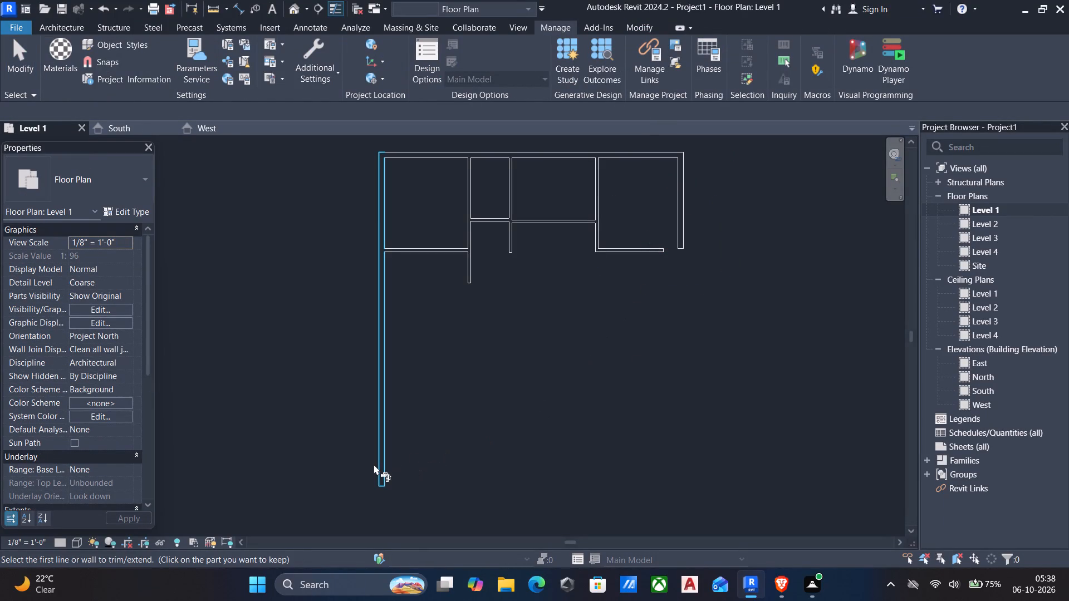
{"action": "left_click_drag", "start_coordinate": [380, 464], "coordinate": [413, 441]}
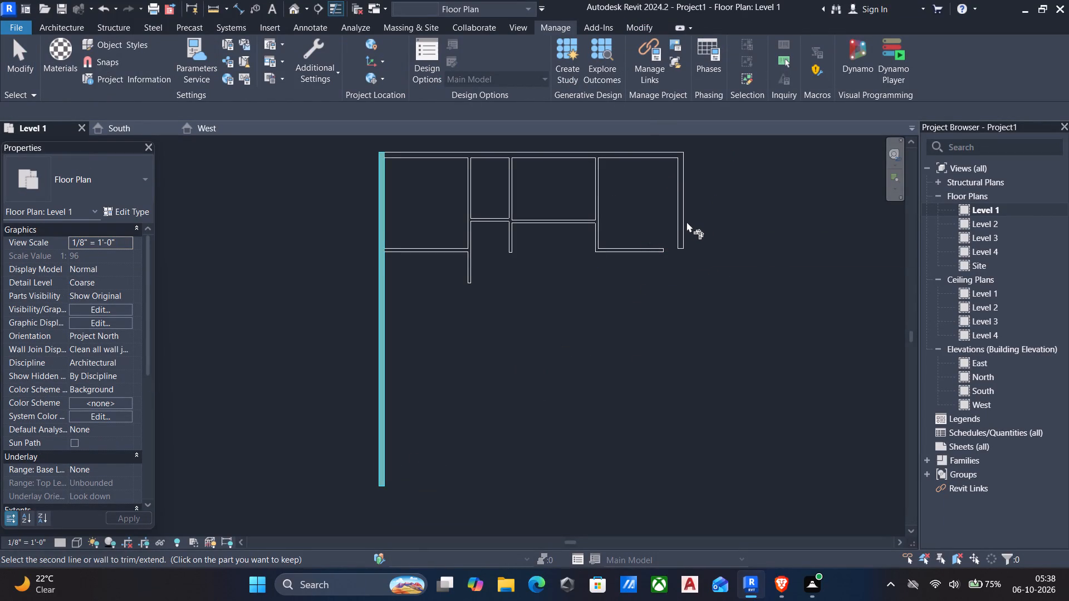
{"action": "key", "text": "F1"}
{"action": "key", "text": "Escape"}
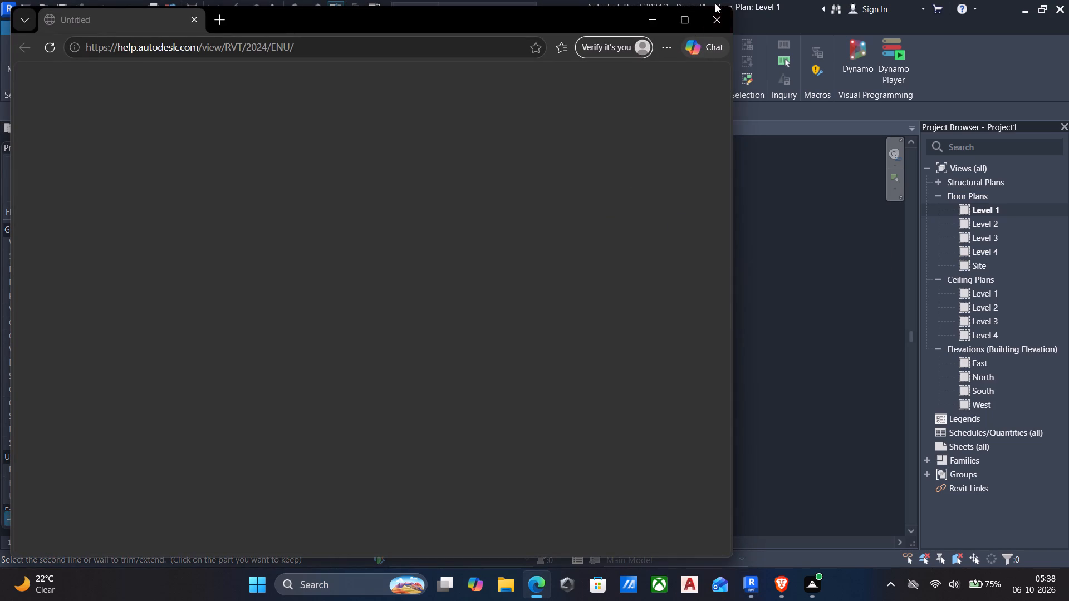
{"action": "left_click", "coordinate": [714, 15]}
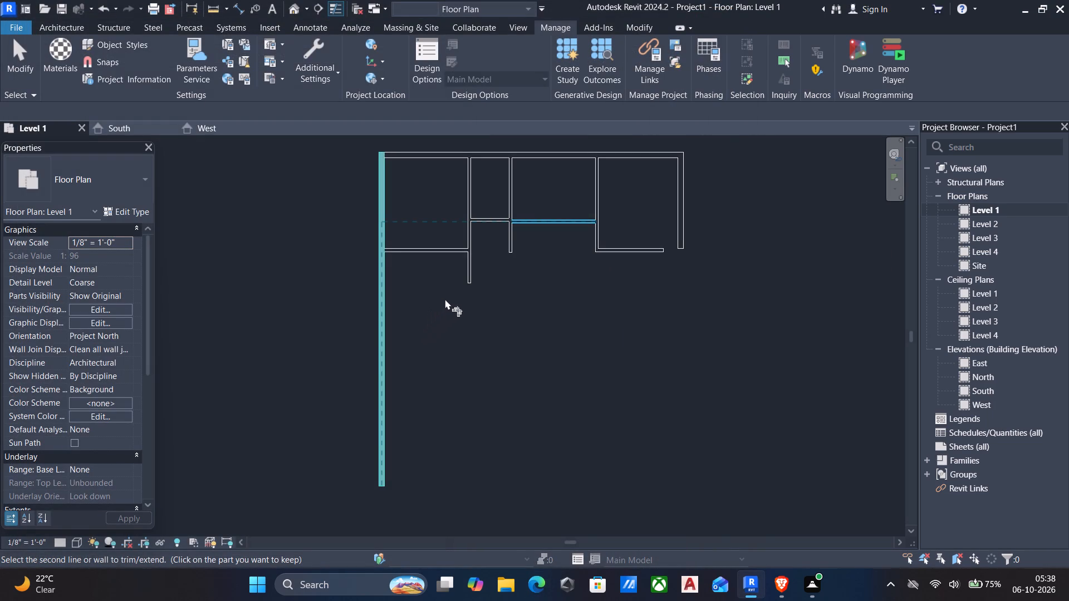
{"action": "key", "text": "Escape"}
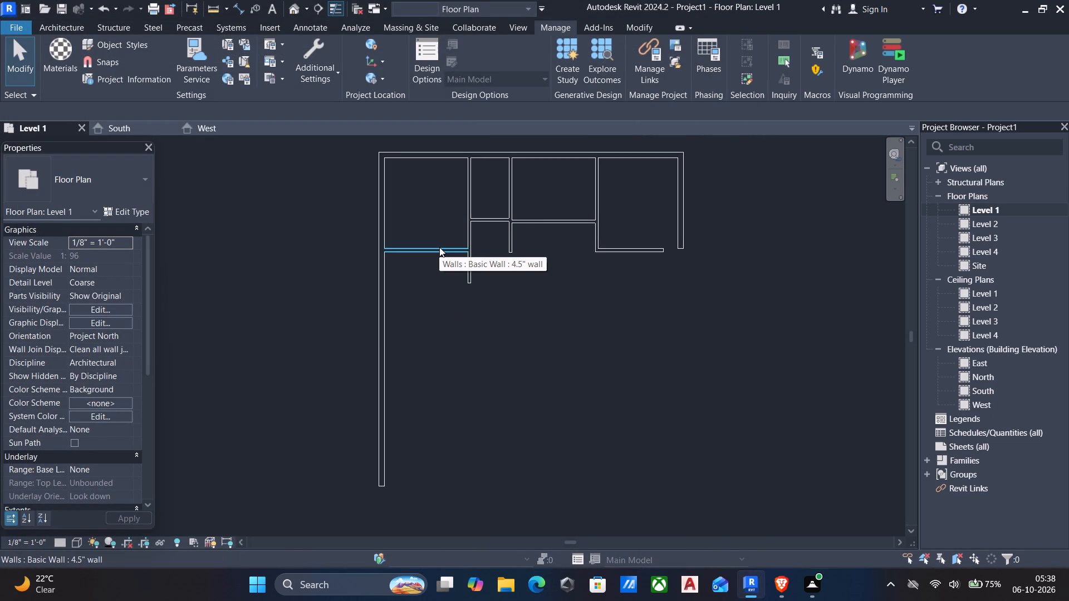
Draw an 11'-long horizontal 4.5" wall from the left exterior wall, offset 11' below the first room's lower wall.
{"action": "left_click", "coordinate": [439, 247]}
{"action": "type", "text": "cs"}
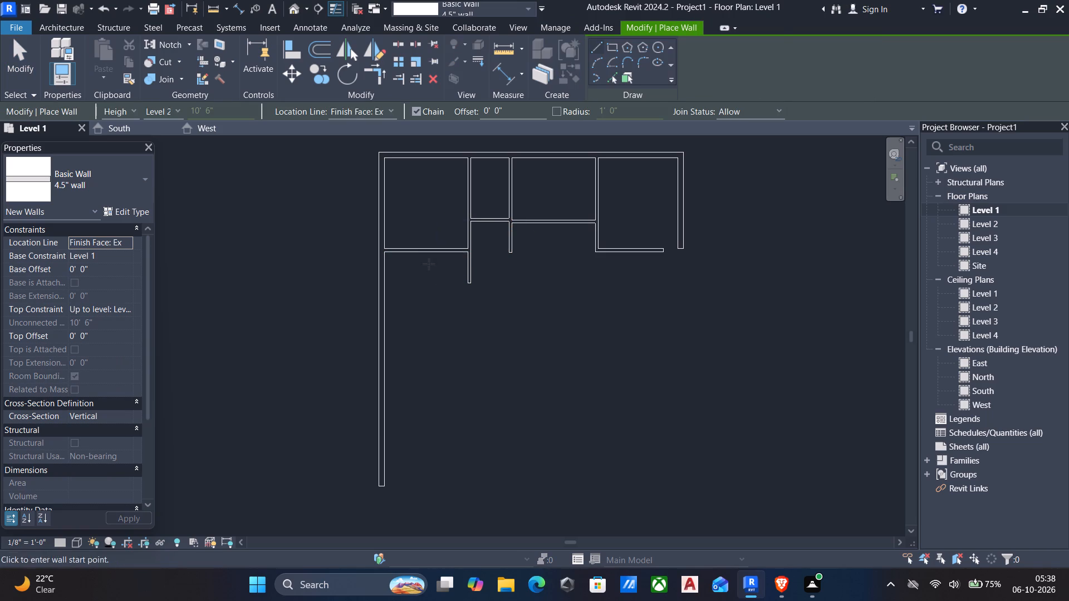
{"action": "left_click_drag", "start_coordinate": [537, 114], "coordinate": [328, 86]}
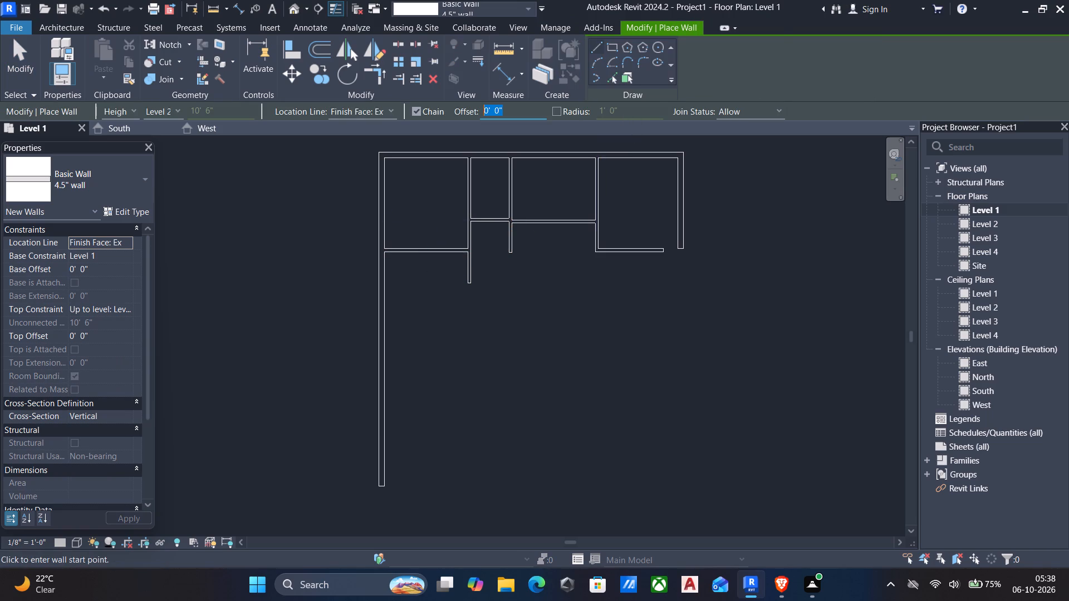
{"action": "left_click_drag", "start_coordinate": [328, 86], "coordinate": [257, 84]}
{"action": "type", "text": "11'"}
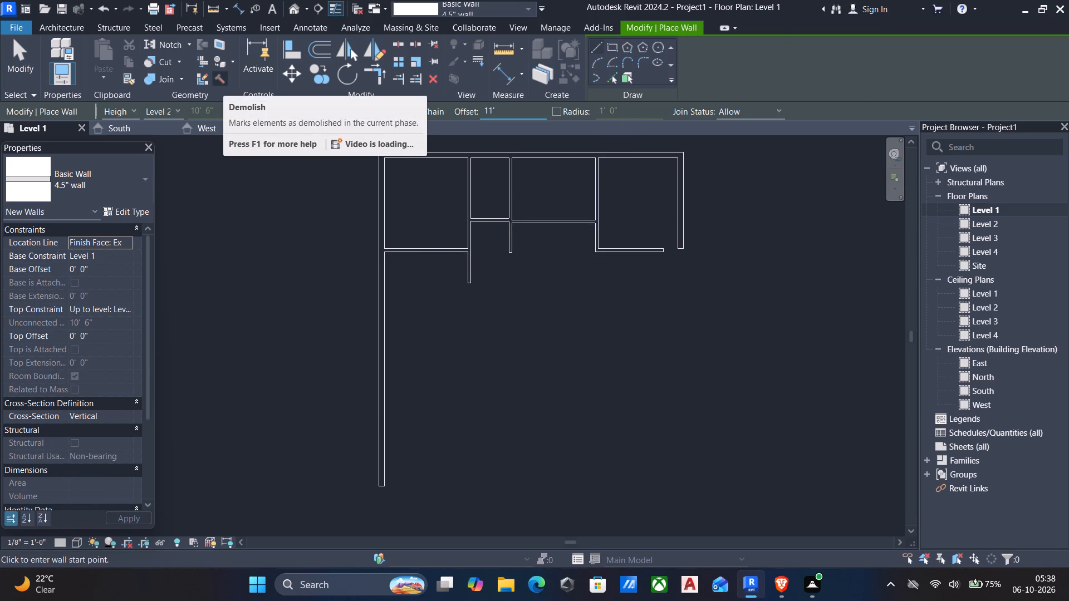
{"action": "scroll", "coordinate": [393, 283], "scroll_direction": "up", "scroll_amount": 4}
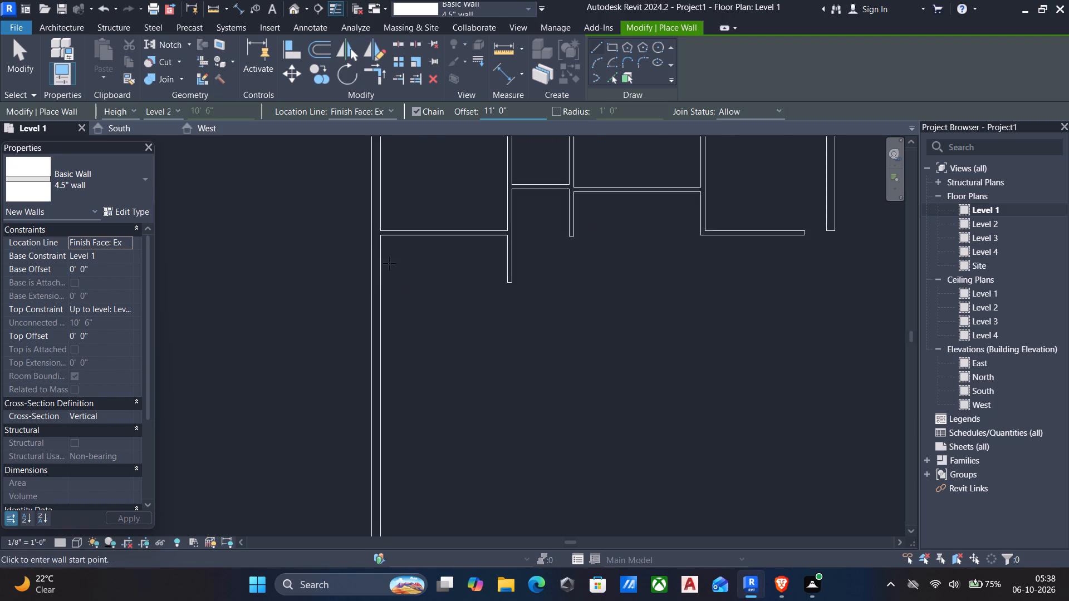
{"action": "left_click", "coordinate": [379, 229]}
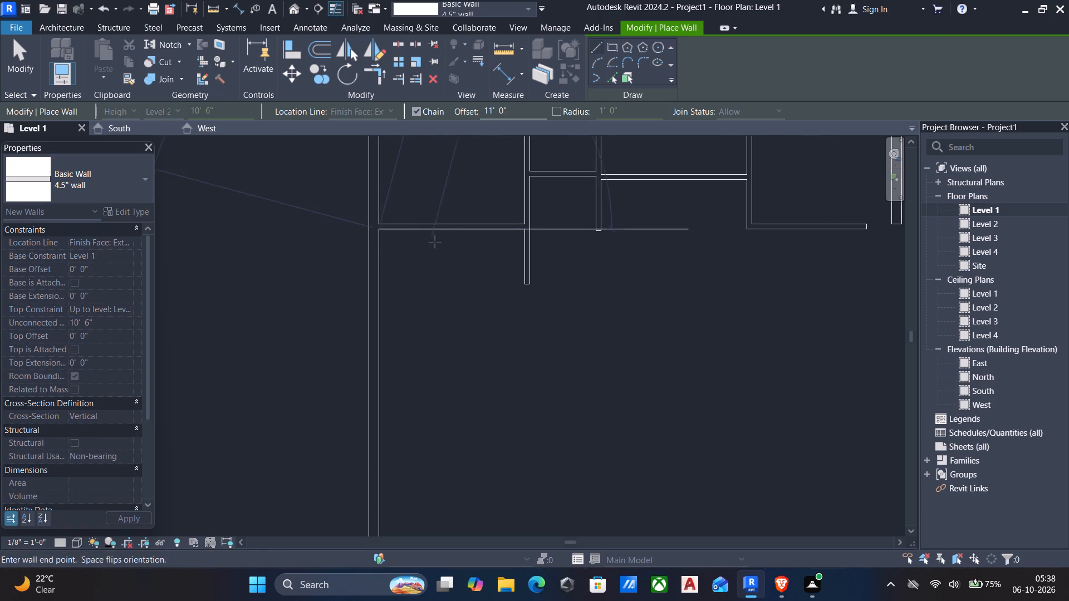
{"action": "key", "text": "space"}
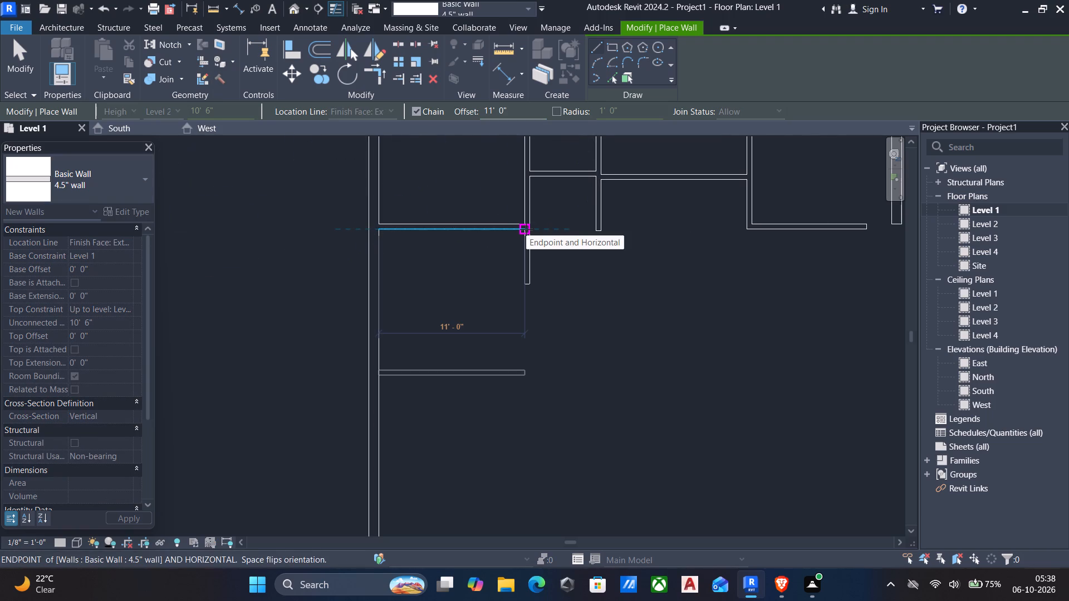
{"action": "left_click", "coordinate": [526, 229]}
{"action": "key", "text": "Escape"}
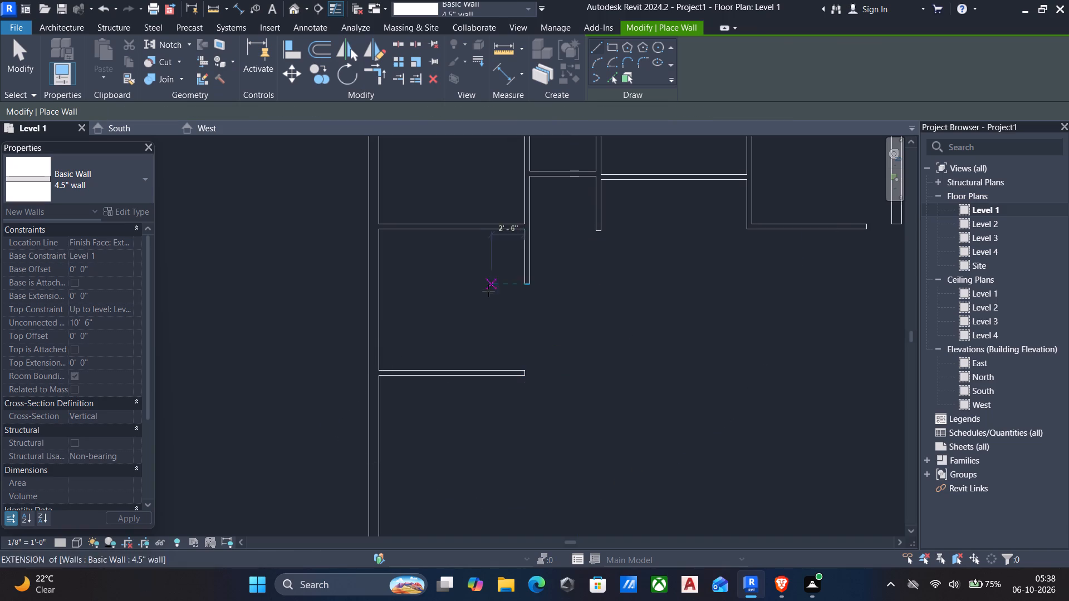
{"action": "key", "text": "Escape"}
Flip the orientation of the new horizontal 4.5" wall.
{"action": "left_click", "coordinate": [476, 374]}
{"action": "key", "text": "space"}
Draw another horizontal 4.5" wall from the left exterior wall, offset 14' below the flipped wall and matching its length.
{"action": "middle_click_drag", "start_coordinate": [479, 430], "coordinate": [483, 386]}
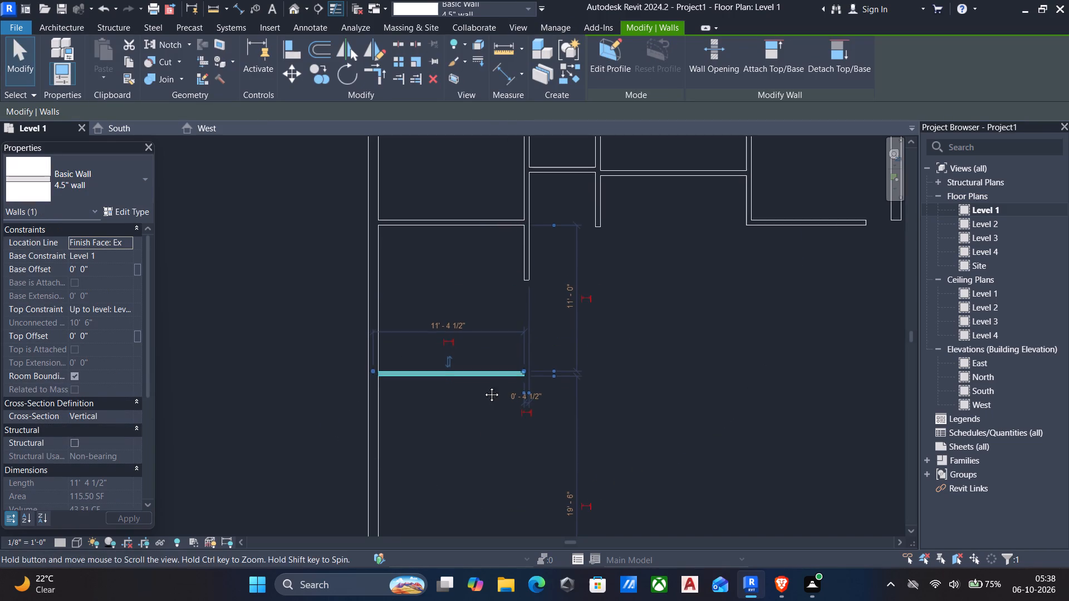
{"action": "middle_click_drag", "start_coordinate": [483, 386], "coordinate": [492, 346]}
{"action": "key", "text": "c"}
{"action": "key", "text": "s"}
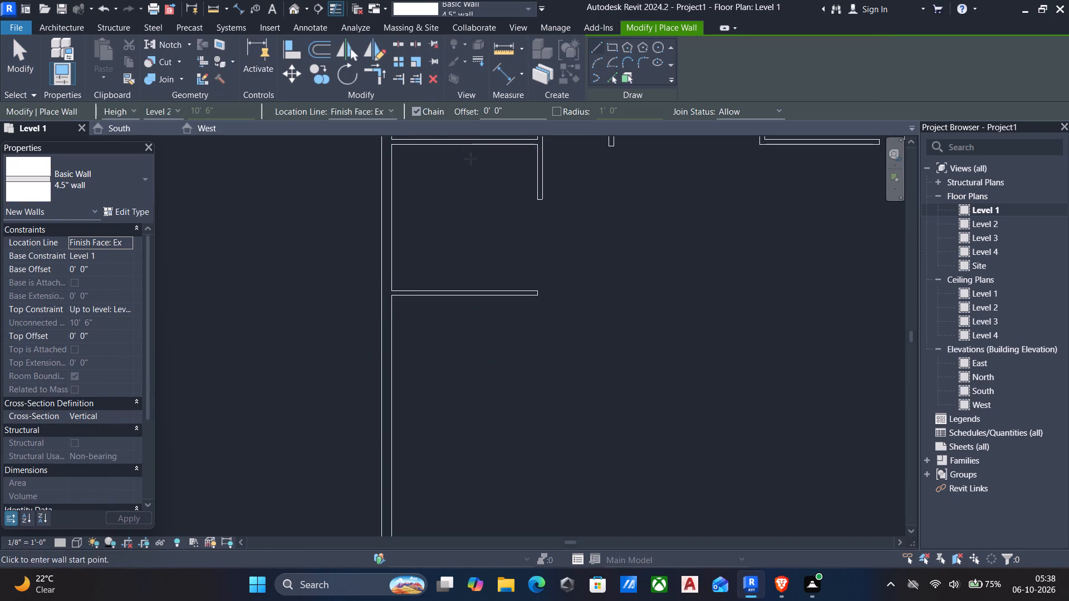
{"action": "left_click_drag", "start_coordinate": [522, 109], "coordinate": [254, 68]}
{"action": "type", "text": "14'"}
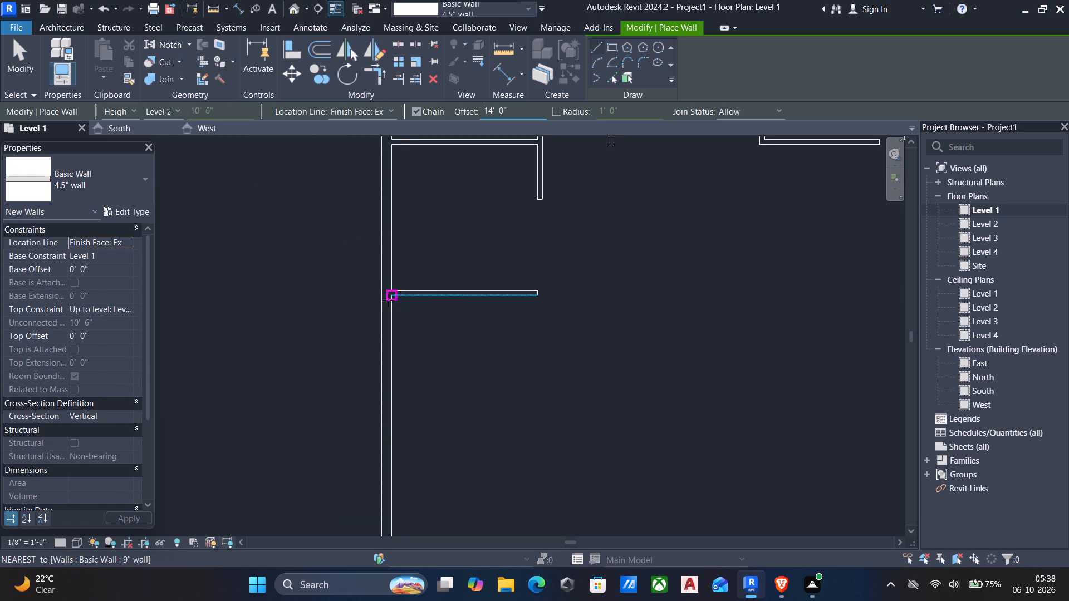
{"action": "left_click", "coordinate": [392, 296]}
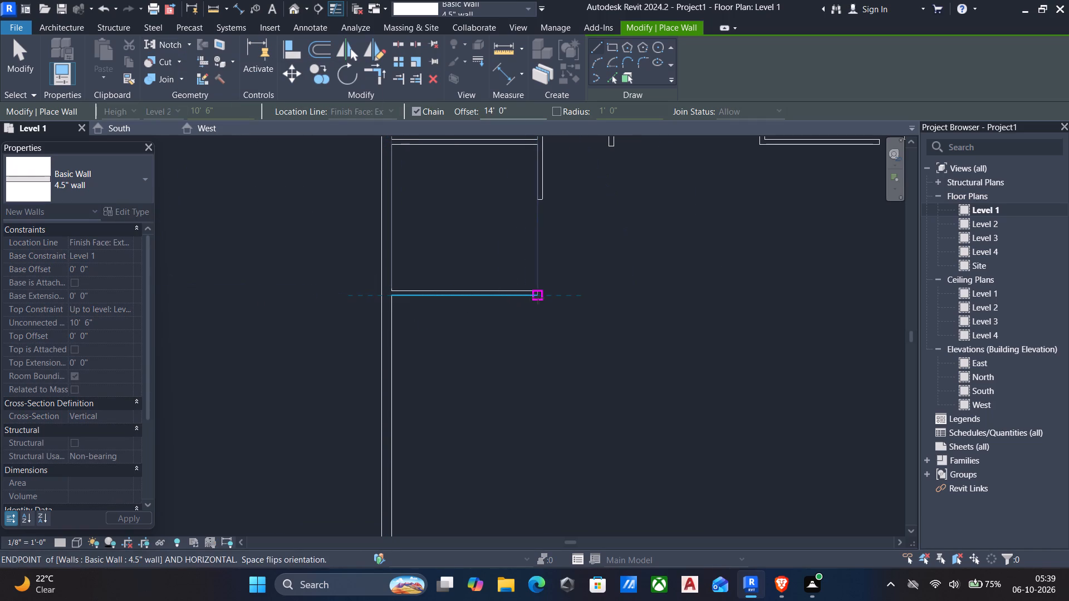
{"action": "key", "text": "space"}
{"action": "left_click", "coordinate": [538, 298]}
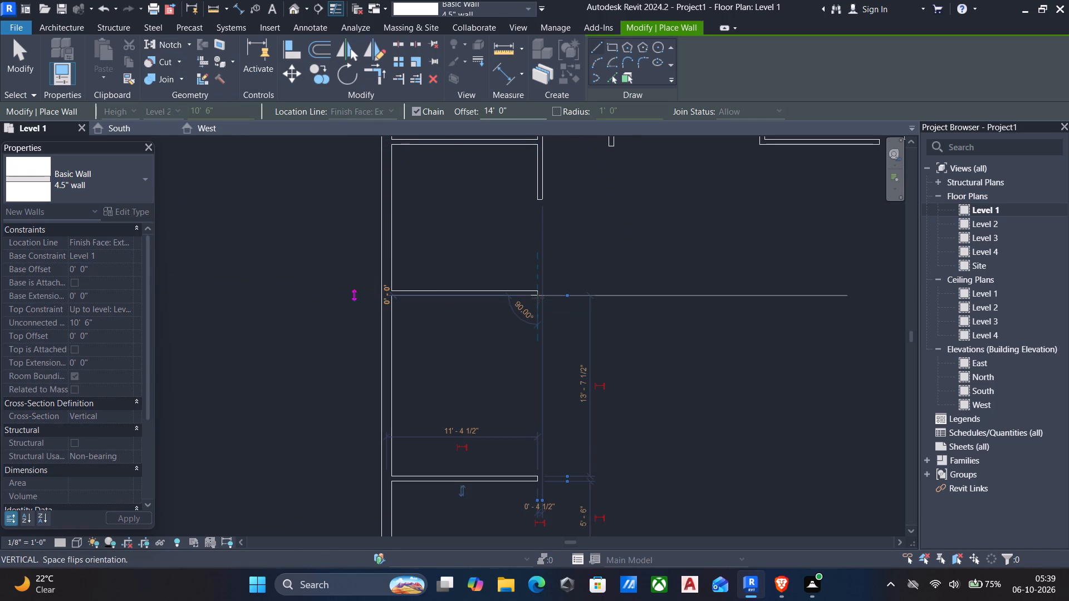
{"action": "key", "text": "Escape"}
{"action": "key", "text": "Escape"}
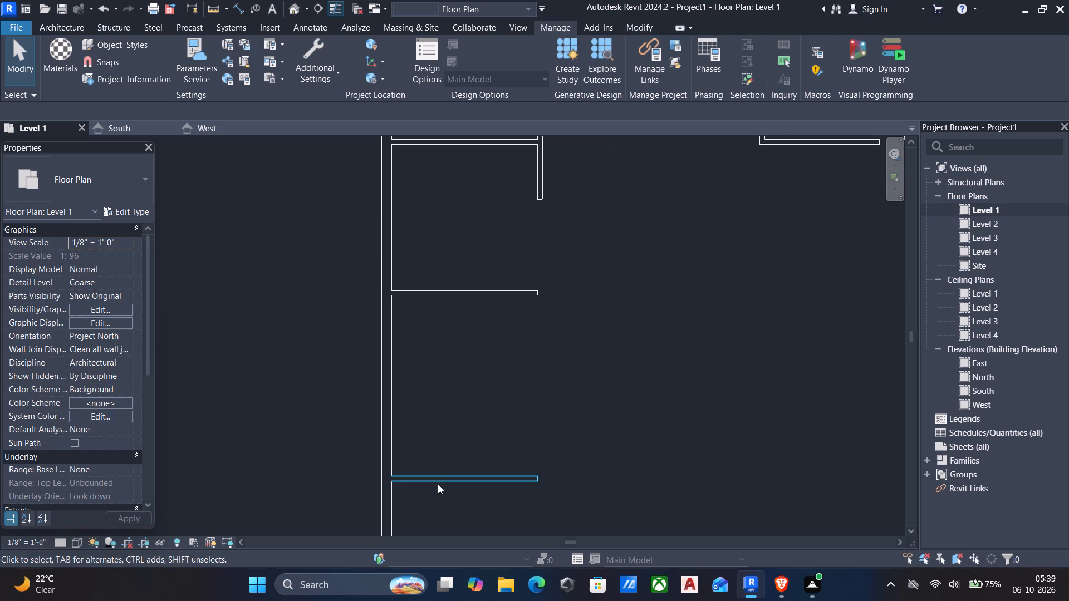
Change the lowest horizontal wall off the left exterior wall to the 9" wall type.
{"action": "left_click", "coordinate": [439, 474]}
{"action": "left_click", "coordinate": [75, 184]}
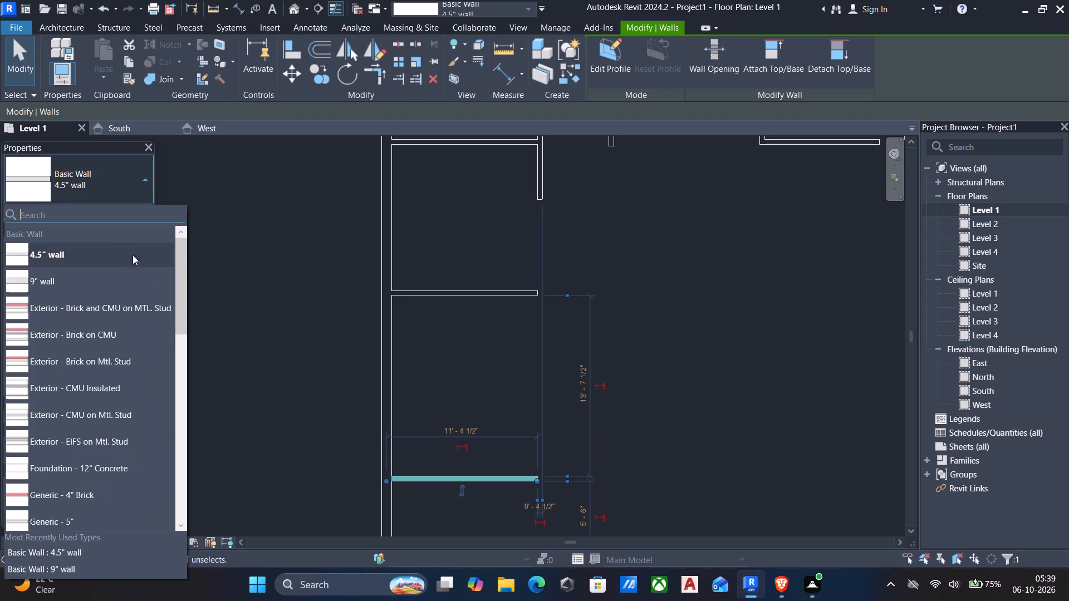
{"action": "scroll", "coordinate": [81, 344], "scroll_direction": "up", "scroll_amount": 5}
{"action": "left_click", "coordinate": [57, 283]}
Set the clear distance between the bottom 9" wall and the 4.5" partition above it to 14'.
{"action": "scroll", "coordinate": [225, 362], "scroll_direction": "down", "scroll_amount": 4}
{"action": "middle_click_drag", "start_coordinate": [251, 375], "coordinate": [300, 293]}
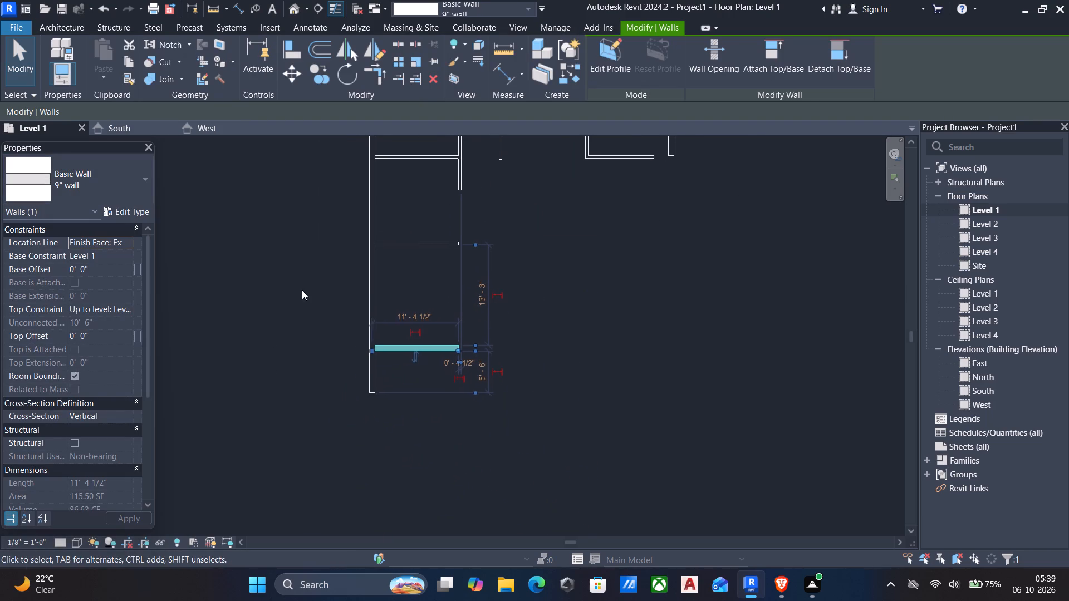
{"action": "left_click", "coordinate": [484, 297]}
{"action": "type", "text": "14"}
{"action": "key", "text": "apostrophe"}
{"action": "key", "text": "Return"}
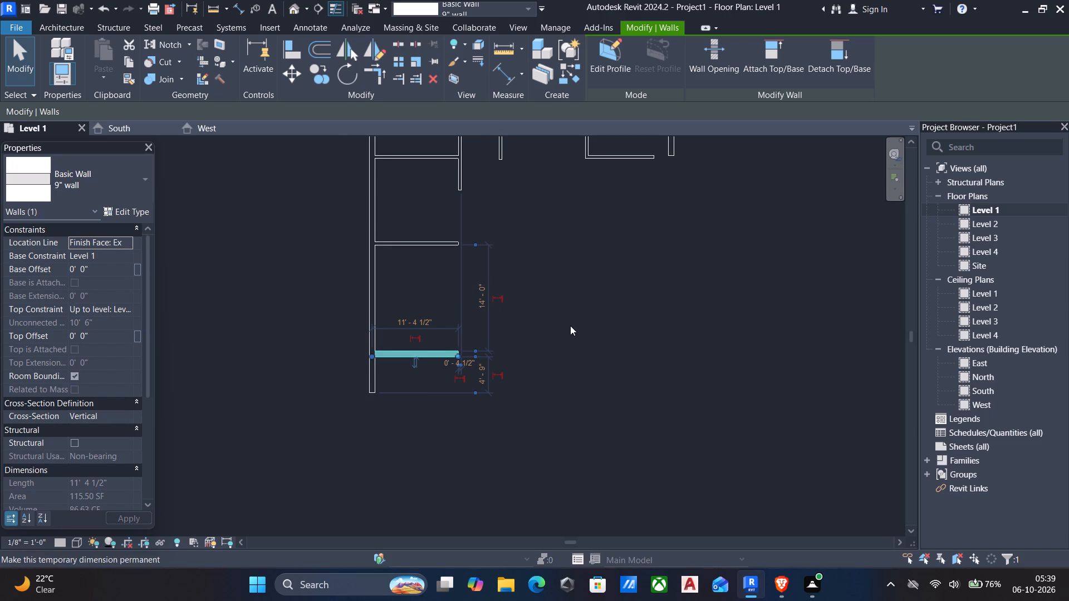
{"action": "middle_click_drag", "start_coordinate": [572, 330], "coordinate": [538, 299]}
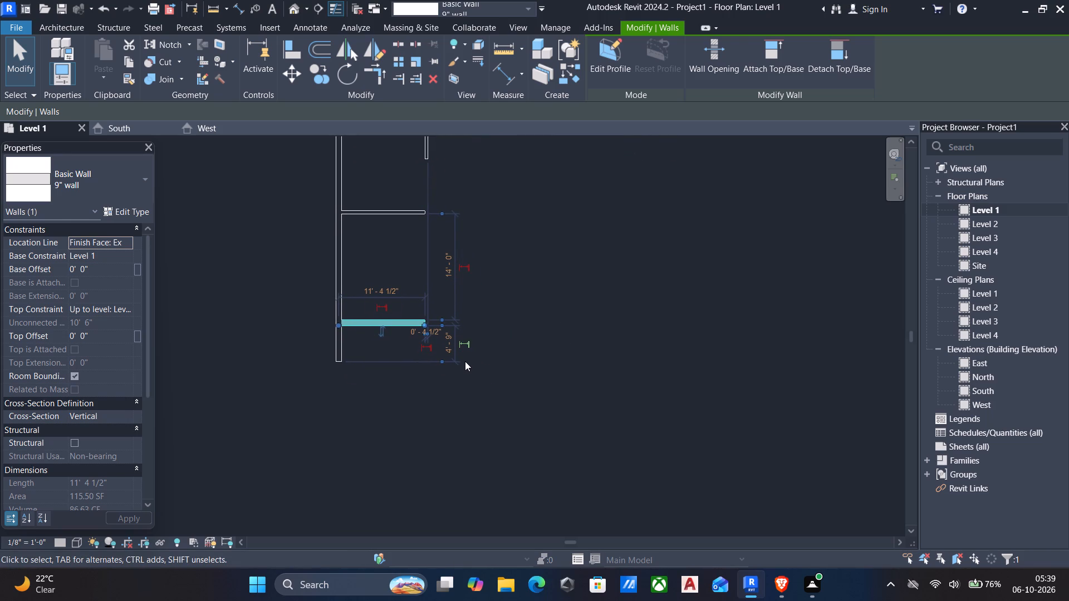
{"action": "key", "text": "Escape"}
Trim the left exterior wall and the bottom 9" wall into a corner, removing the overhang below.
{"action": "type", "text": "tr"}
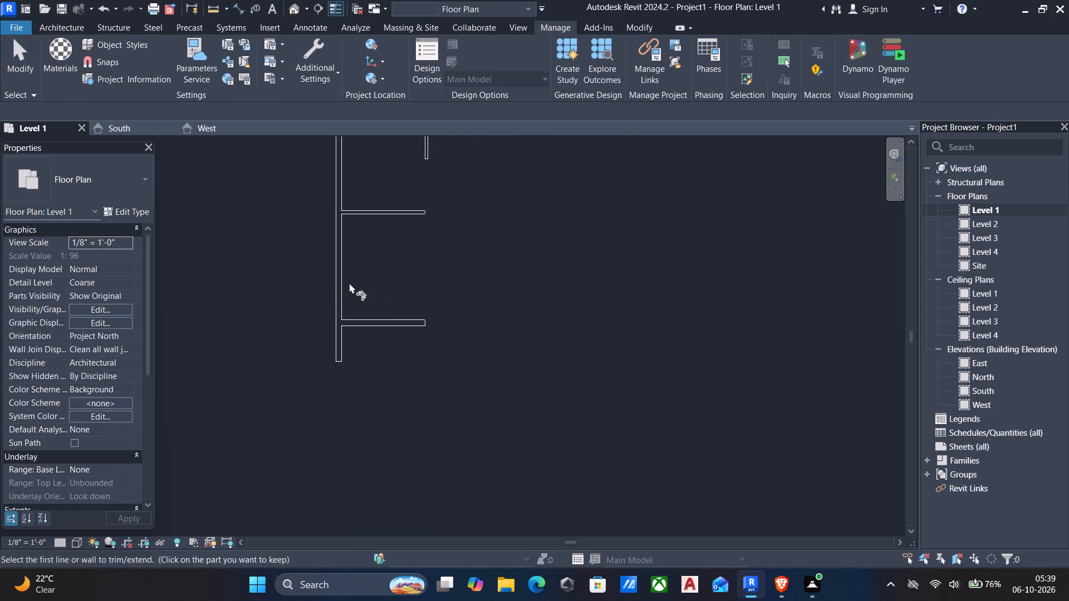
{"action": "left_click", "coordinate": [337, 288]}
{"action": "left_click", "coordinate": [391, 319]}
{"action": "scroll", "coordinate": [449, 311], "scroll_direction": "down", "scroll_amount": 3}
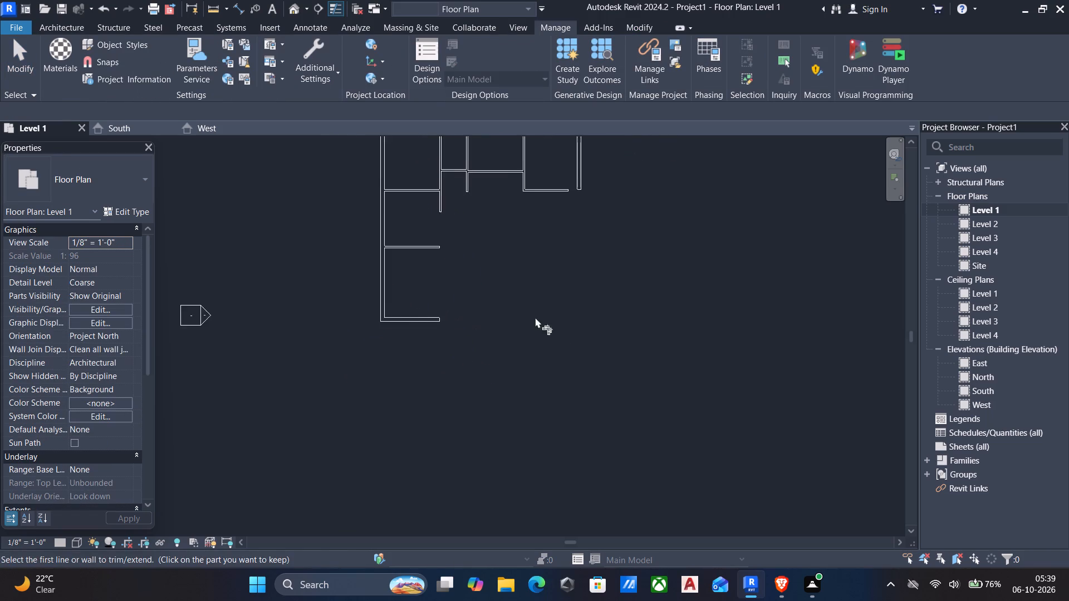
{"action": "middle_click_drag", "start_coordinate": [544, 319], "coordinate": [494, 356]}
{"action": "key", "text": "Escape"}
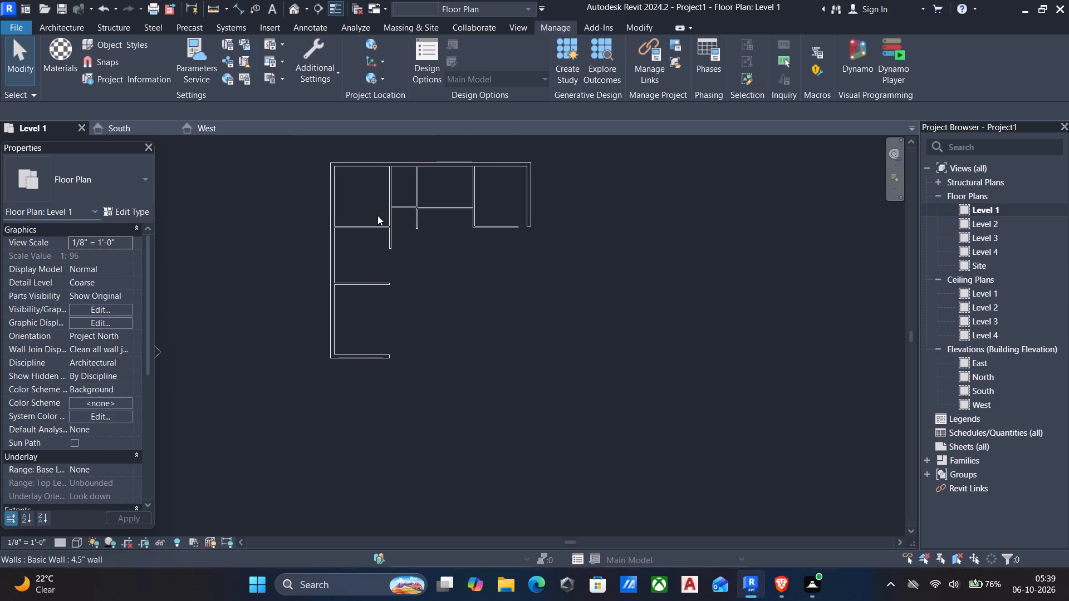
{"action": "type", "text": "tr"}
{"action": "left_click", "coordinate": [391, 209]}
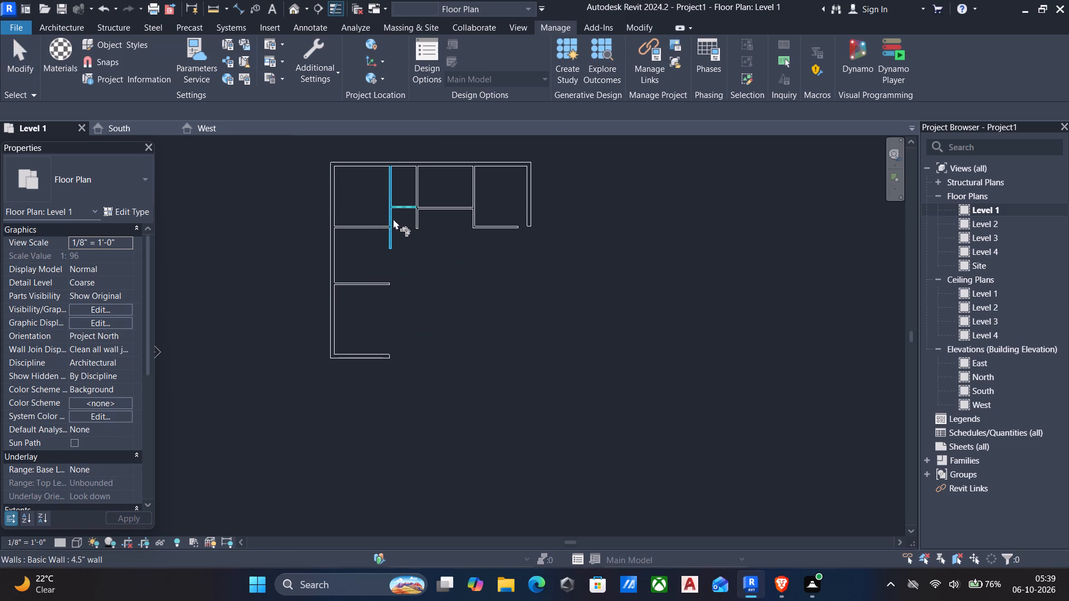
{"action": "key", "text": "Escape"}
Trim the upper-left room's vertical partition and its lower wall into a corner, removing the stub below.
{"action": "type", "text": "tr"}
{"action": "scroll", "coordinate": [403, 214], "scroll_direction": "up", "scroll_amount": 5}
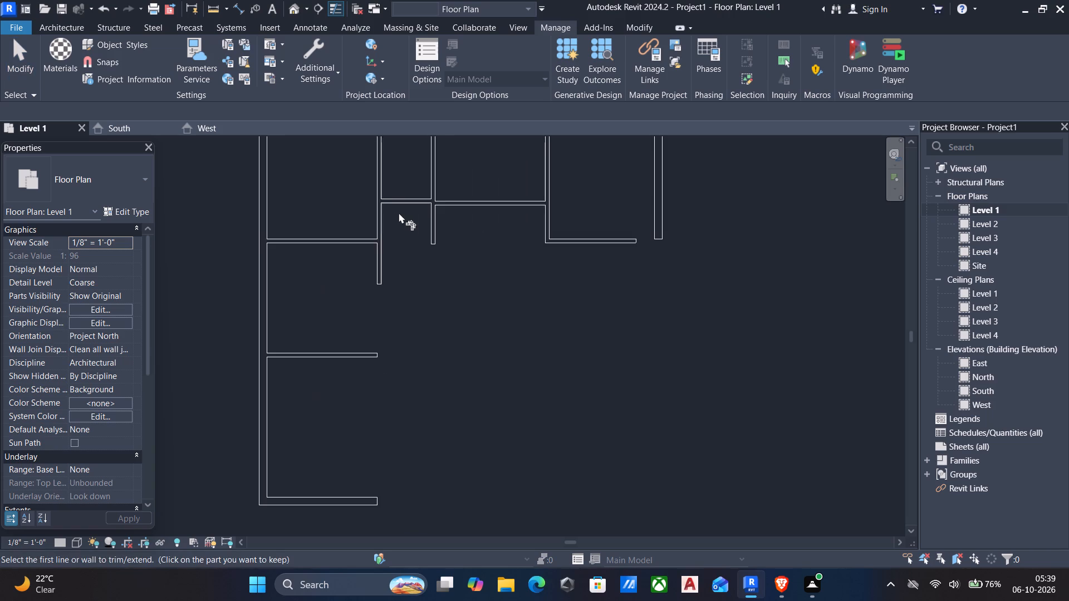
{"action": "left_click", "coordinate": [377, 219]}
{"action": "left_click", "coordinate": [318, 241]}
{"action": "scroll", "coordinate": [317, 249], "scroll_direction": "down", "scroll_amount": 1}
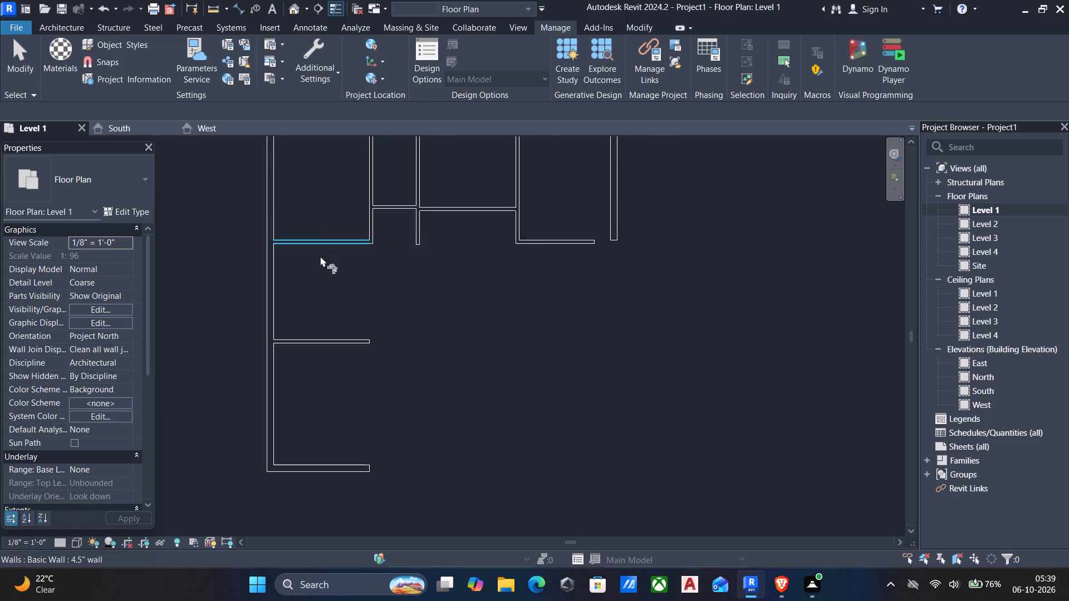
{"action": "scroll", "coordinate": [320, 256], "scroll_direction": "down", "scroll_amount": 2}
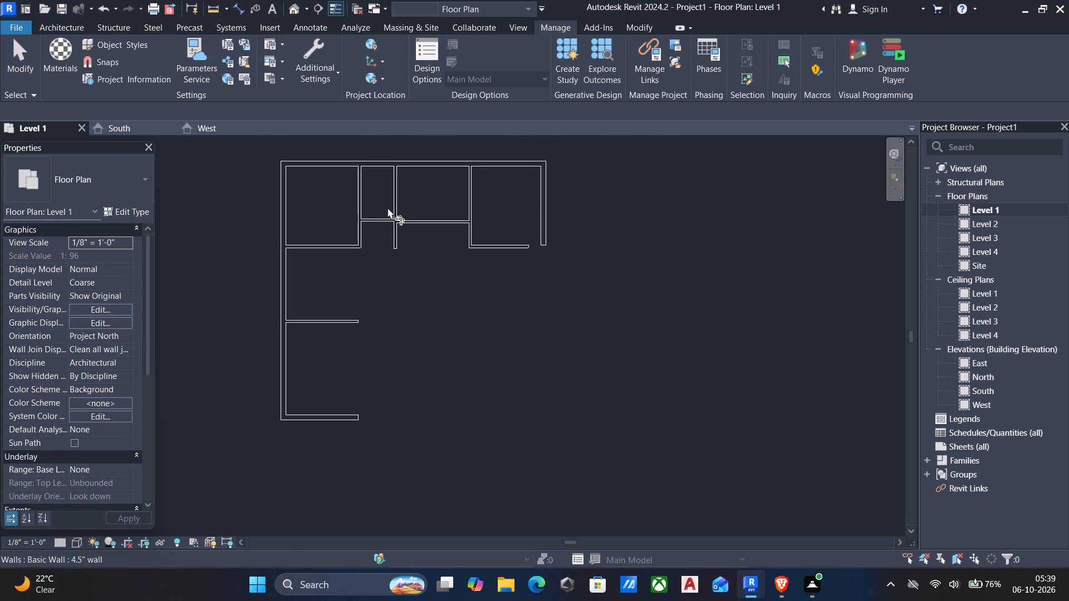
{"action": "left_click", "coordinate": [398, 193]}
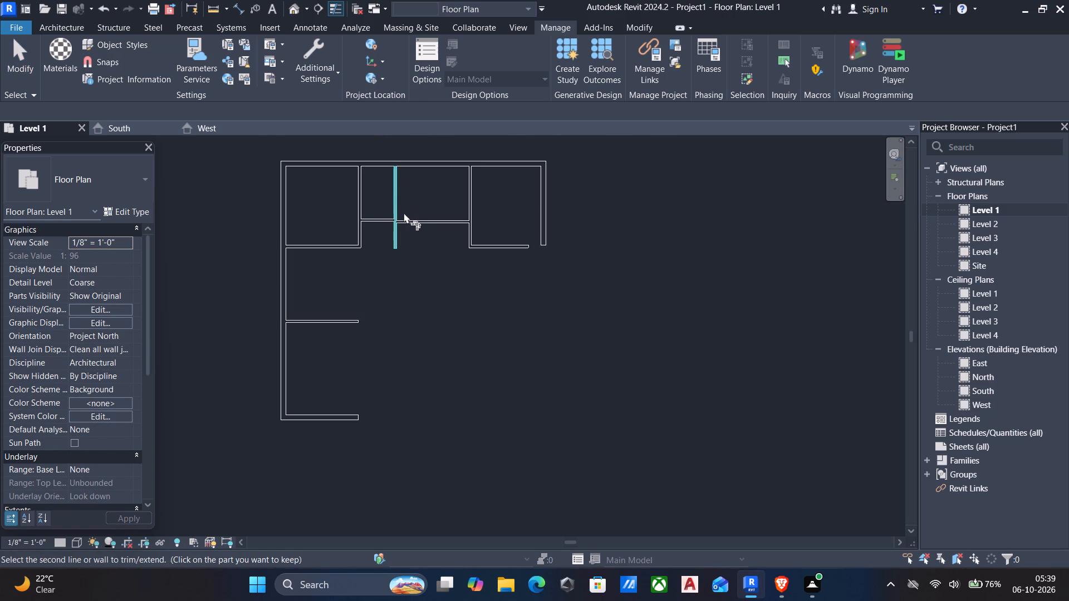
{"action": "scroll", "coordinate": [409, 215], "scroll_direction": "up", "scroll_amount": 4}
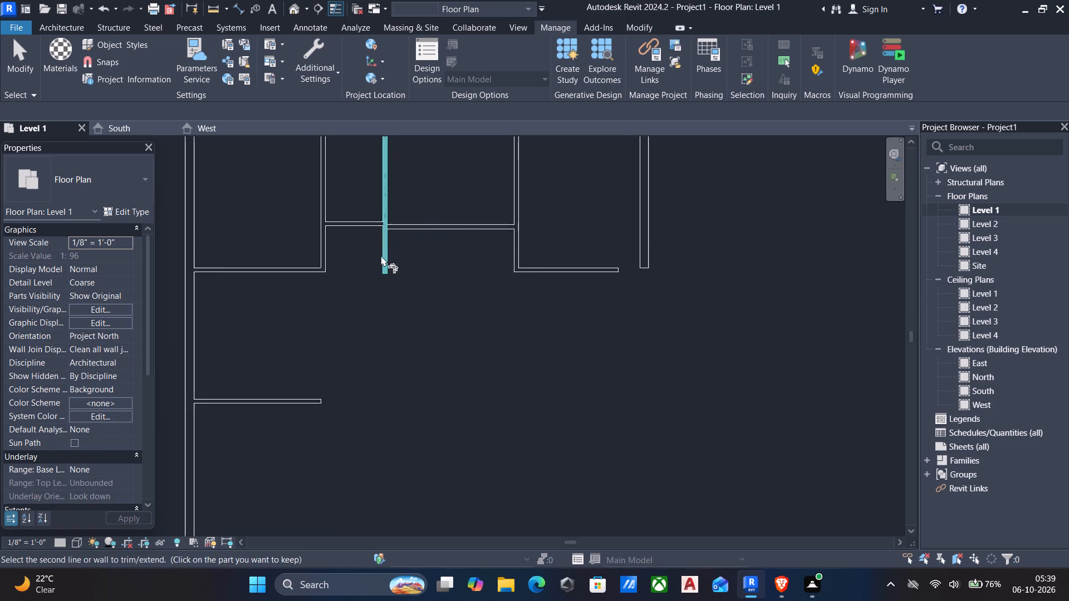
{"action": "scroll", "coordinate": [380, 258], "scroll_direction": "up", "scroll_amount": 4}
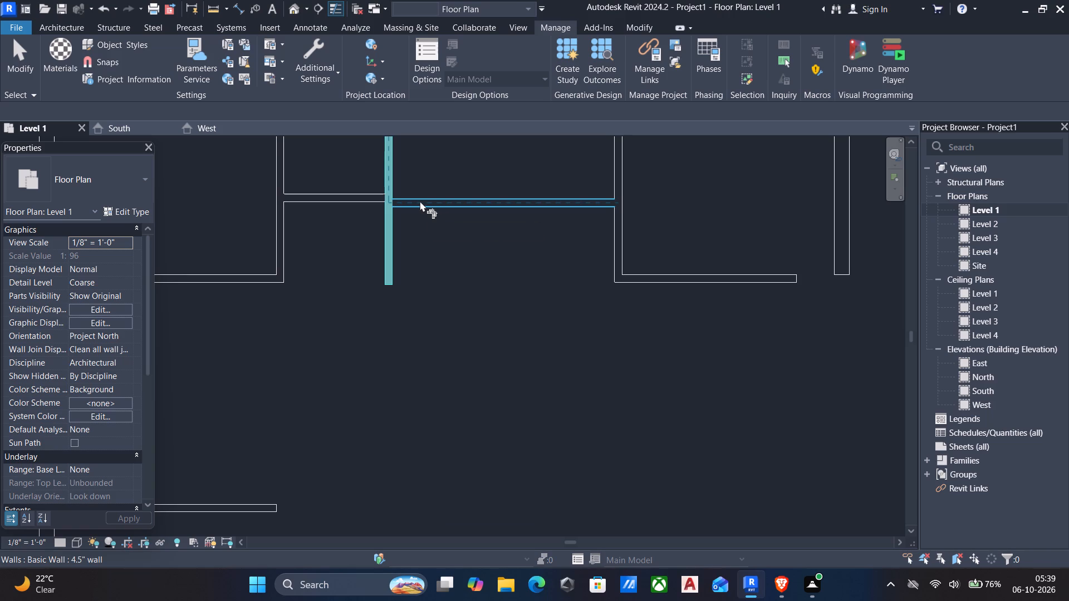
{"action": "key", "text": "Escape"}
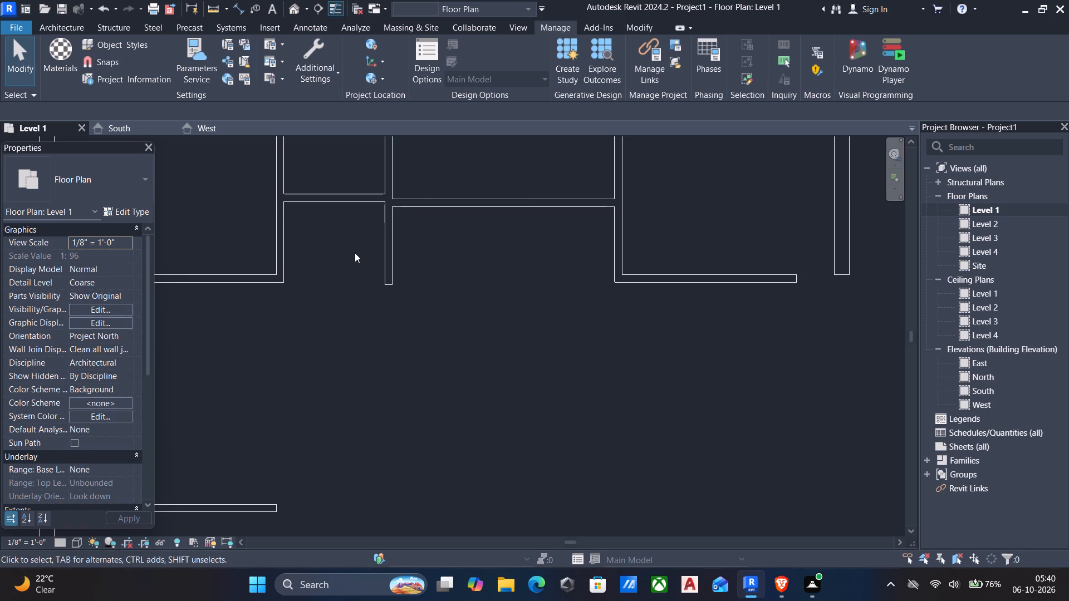
Measure the inside depths of the two middle upper rooms along both faces of their shared partition.
{"action": "scroll", "coordinate": [367, 321], "scroll_direction": "up", "scroll_amount": 1}
{"action": "scroll", "coordinate": [352, 312], "scroll_direction": "down", "scroll_amount": 2}
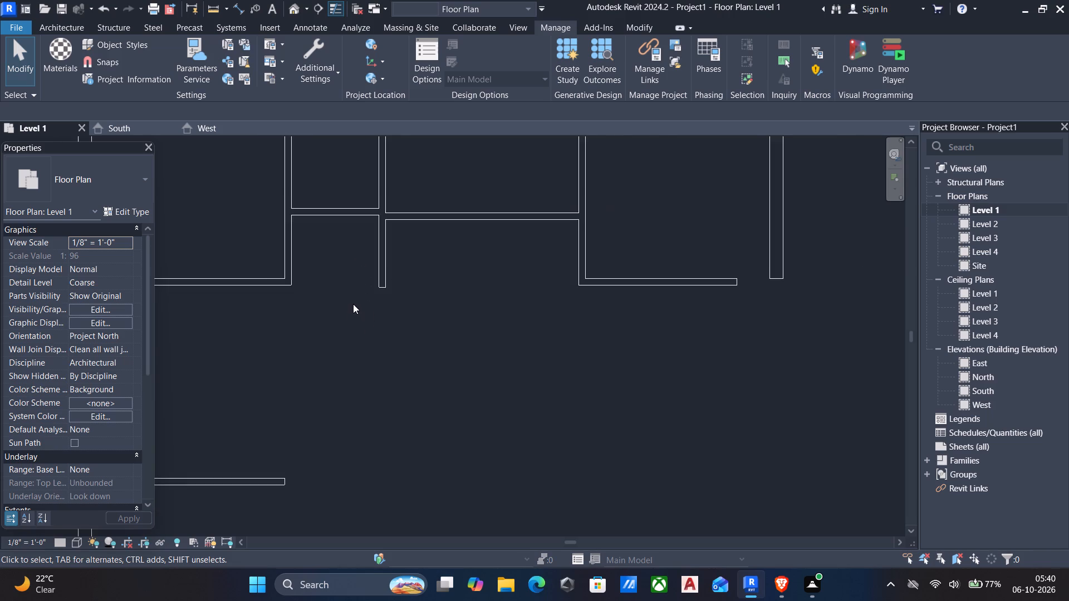
{"action": "middle_click_drag", "start_coordinate": [363, 289], "coordinate": [385, 394]}
{"action": "scroll", "coordinate": [384, 395], "scroll_direction": "down", "scroll_amount": 1}
{"action": "type", "text": "dd"}
{"action": "scroll", "coordinate": [412, 272], "scroll_direction": "up", "scroll_amount": 3}
{"action": "left_click", "coordinate": [399, 170]}
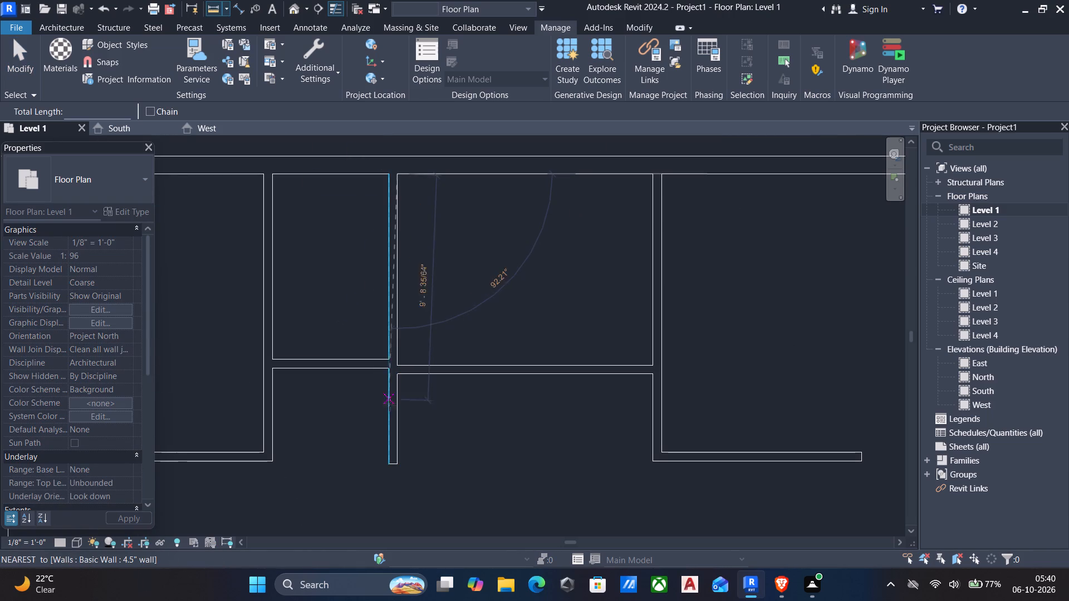
{"action": "left_click", "coordinate": [398, 363]}
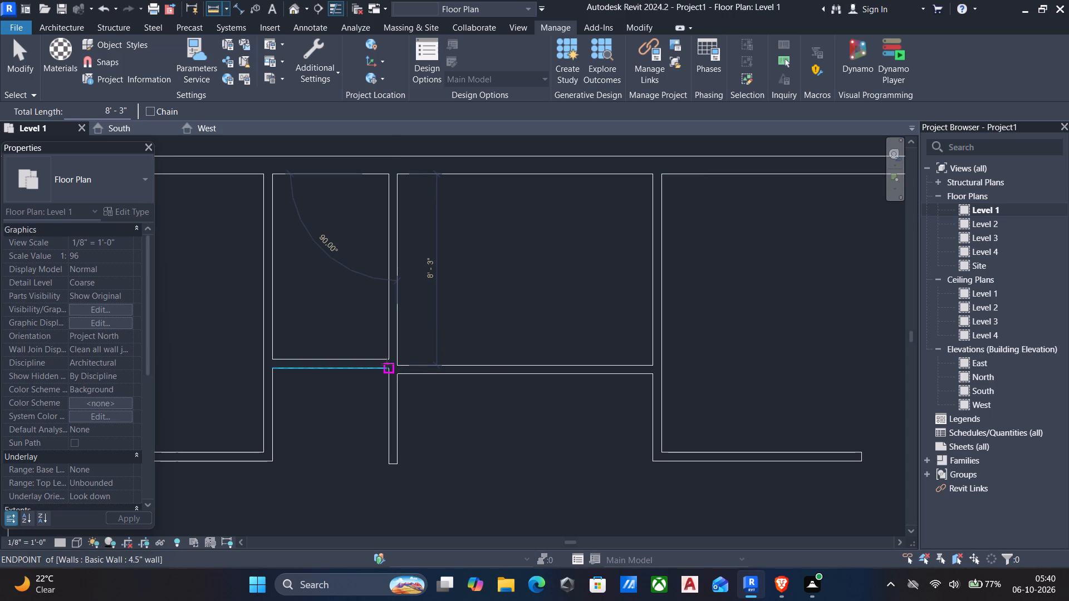
{"action": "left_click", "coordinate": [384, 357]}
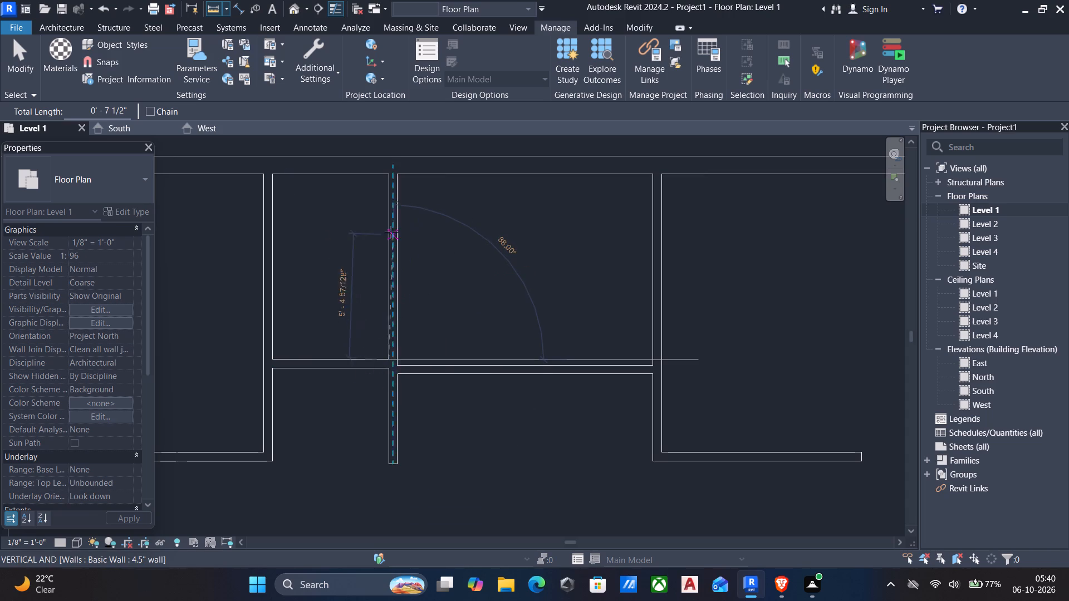
{"action": "left_click", "coordinate": [391, 178]}
{"action": "key", "text": "Escape"}
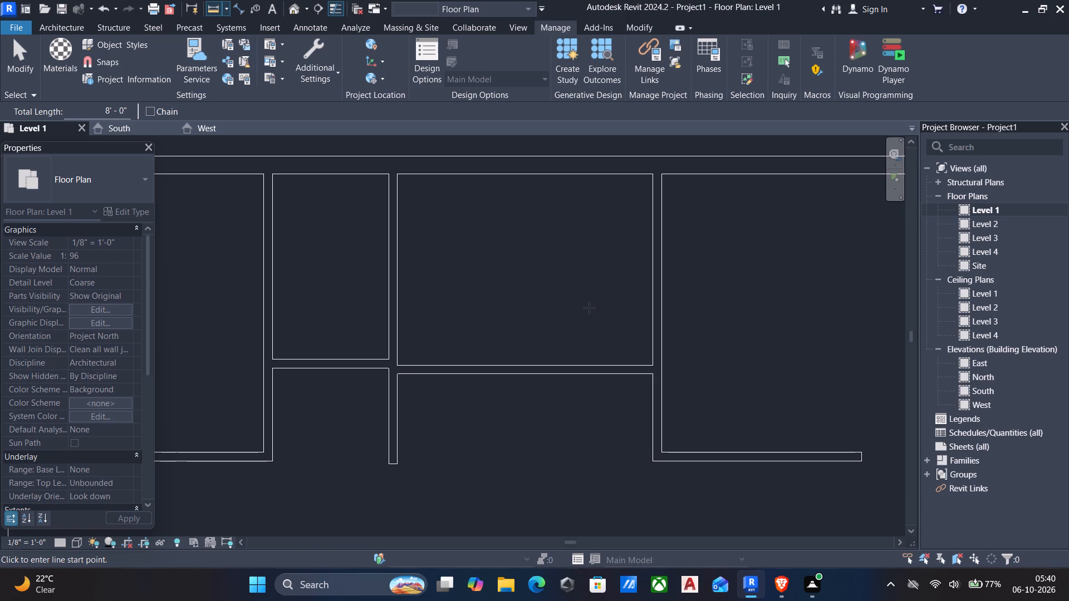
{"action": "key", "text": "Escape"}
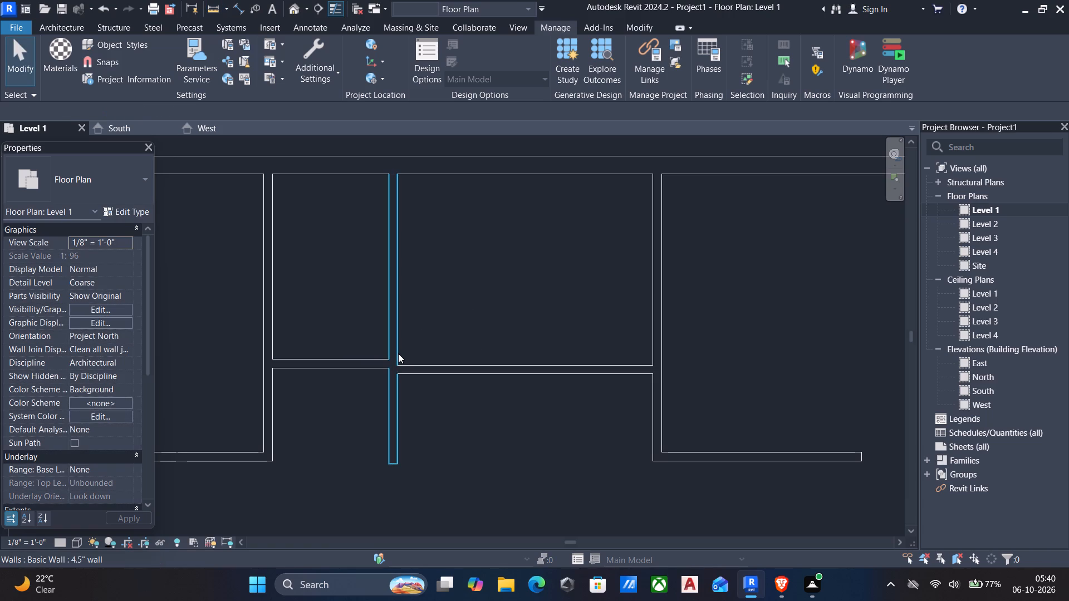
Trim the partition between the two middle upper rooms to the wider room's lower wall, removing the stub below.
{"action": "type", "text": "tr"}
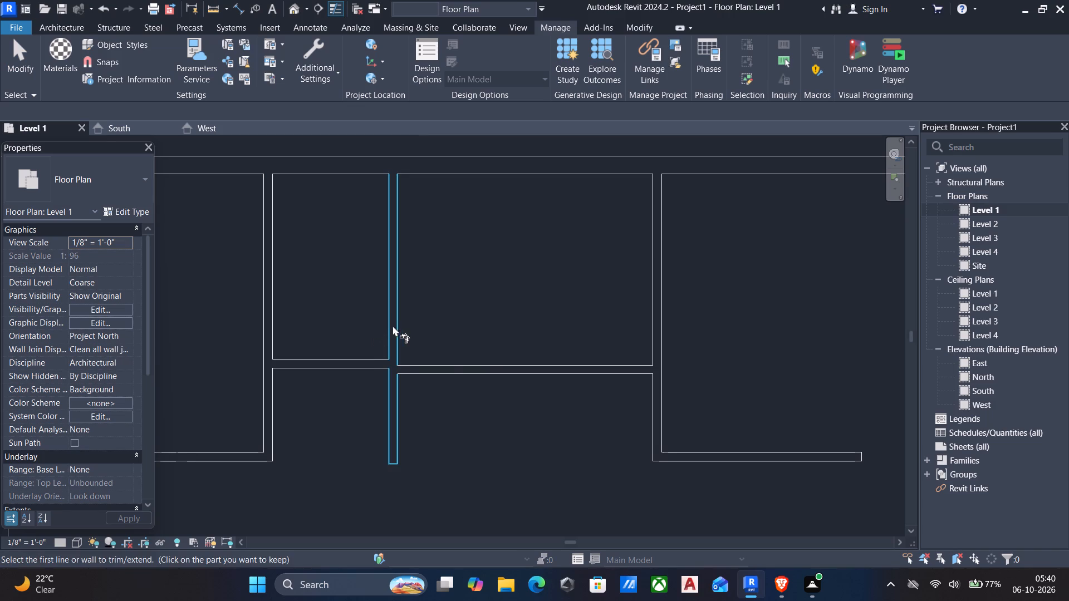
{"action": "left_click", "coordinate": [393, 326]}
{"action": "left_click", "coordinate": [453, 368]}
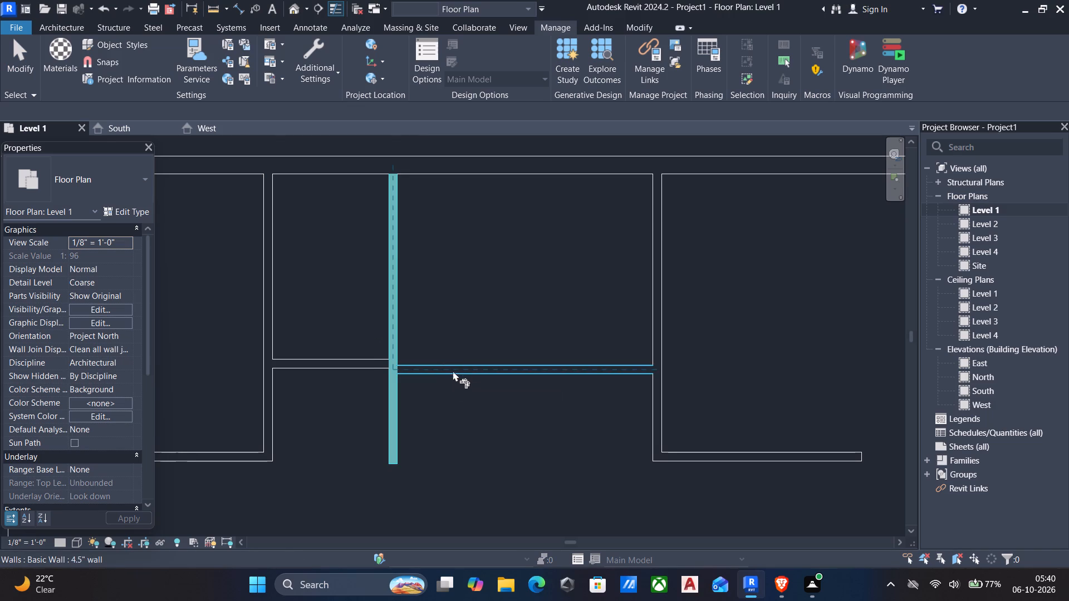
Extend the upper-right room's lower 4.5" wall to form a corner with the right exterior 9" wall.
{"action": "scroll", "coordinate": [452, 376], "scroll_direction": "down", "scroll_amount": 4}
{"action": "middle_click_drag", "start_coordinate": [447, 414], "coordinate": [431, 321]}
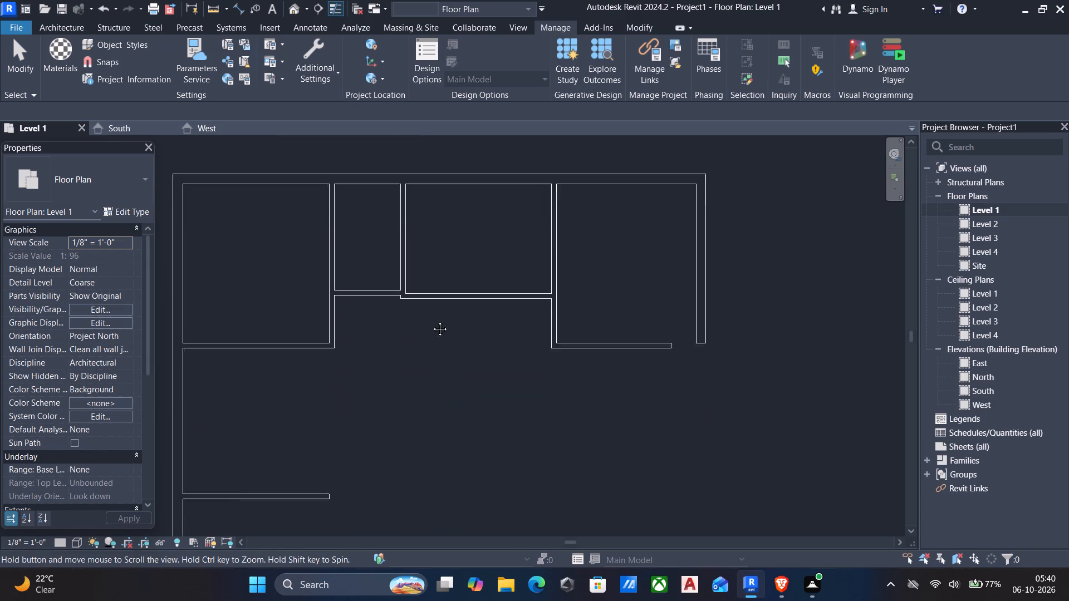
{"action": "middle_click_drag", "start_coordinate": [431, 321], "coordinate": [428, 294]}
{"action": "middle_click_drag", "start_coordinate": [426, 359], "coordinate": [390, 254]}
{"action": "middle_click_drag", "start_coordinate": [389, 332], "coordinate": [386, 385]}
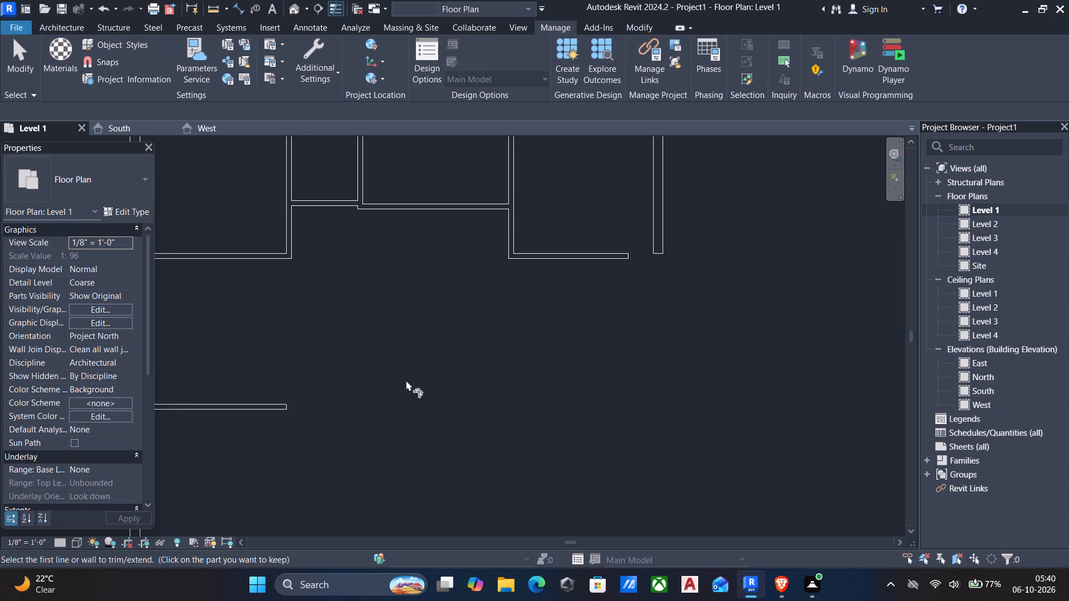
{"action": "scroll", "coordinate": [405, 380], "scroll_direction": "down", "scroll_amount": 3}
{"action": "middle_click_drag", "start_coordinate": [405, 381], "coordinate": [447, 290]}
{"action": "middle_click_drag", "start_coordinate": [447, 290], "coordinate": [420, 341]}
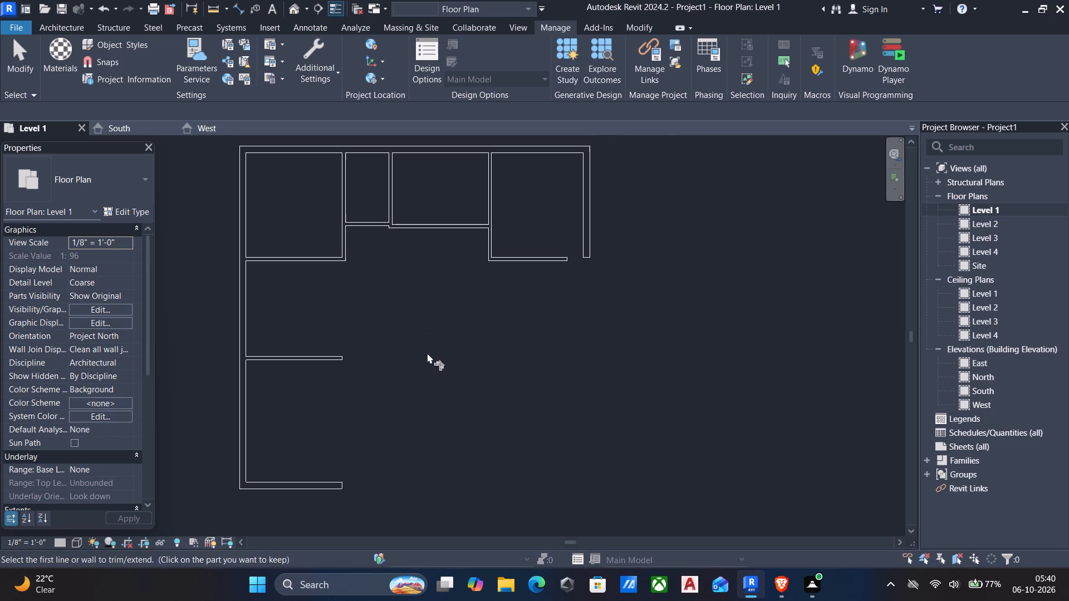
{"action": "left_click", "coordinate": [568, 259]}
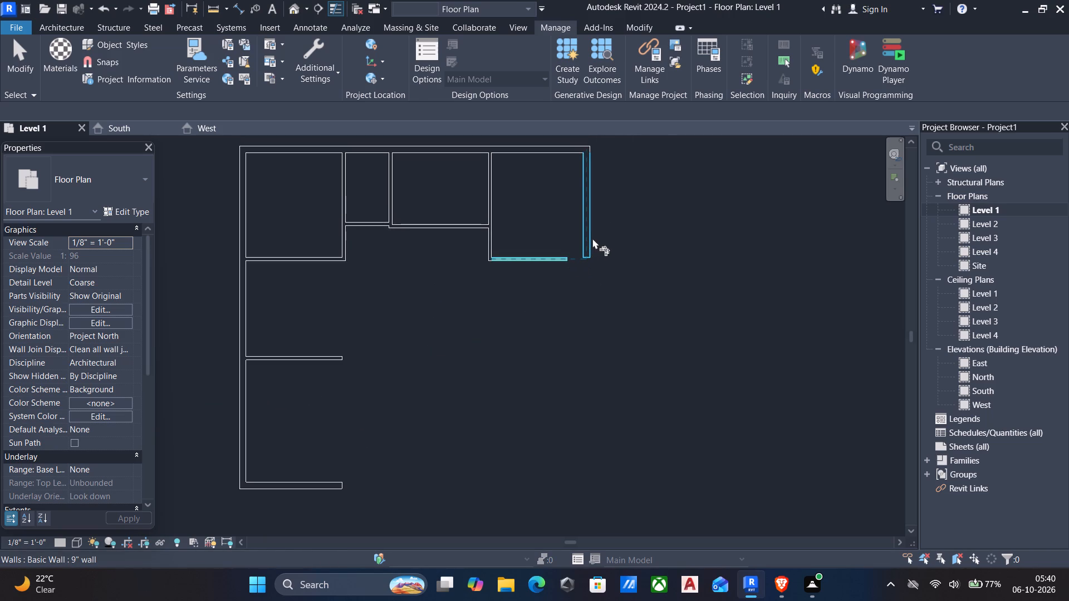
{"action": "left_click", "coordinate": [593, 237]}
{"action": "scroll", "coordinate": [555, 324], "scroll_direction": "down", "scroll_amount": 1}
{"action": "middle_click_drag", "start_coordinate": [551, 330], "coordinate": [548, 304]}
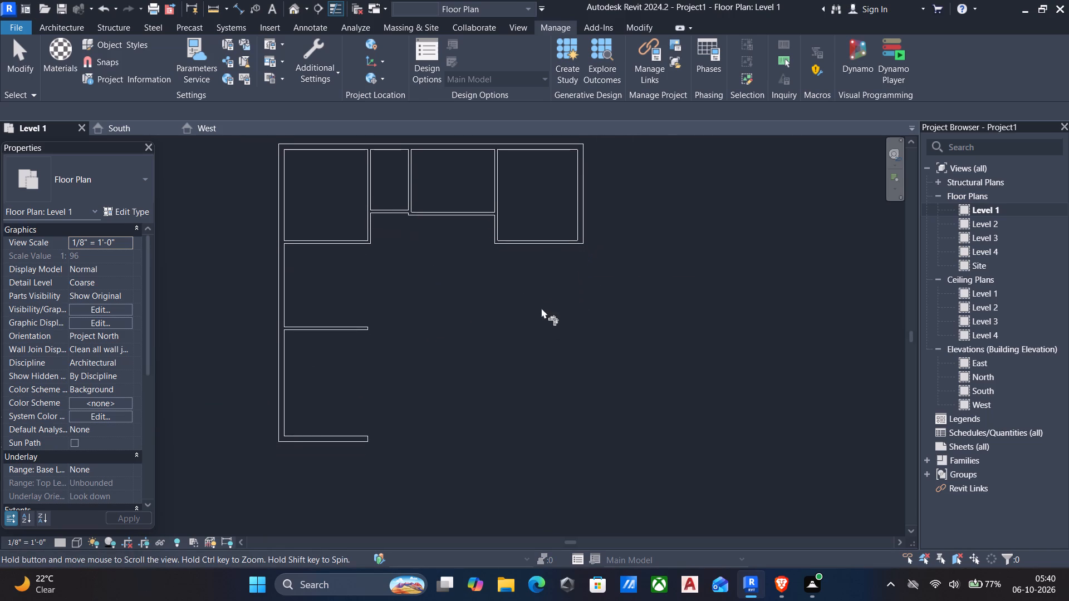
{"action": "key", "text": "Escape"}
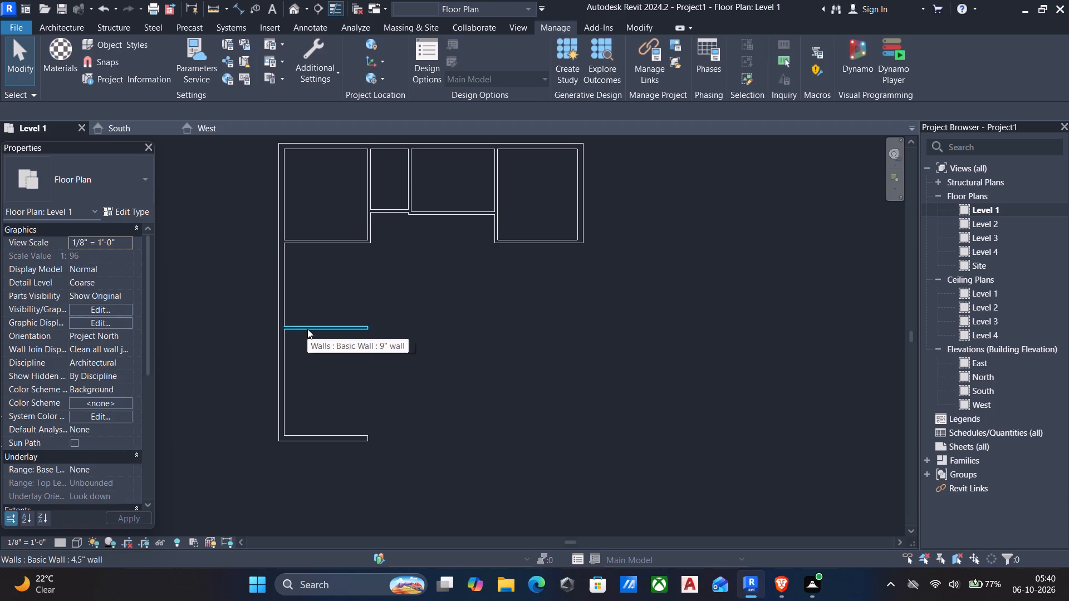
Draw a vertical 4.5" wall offset 11' from the left exterior wall's inner face, spanning the lower-left partition to the bottom exterior wall.
{"action": "left_click", "coordinate": [307, 329]}
{"action": "key", "text": "c"}
{"action": "key", "text": "s"}
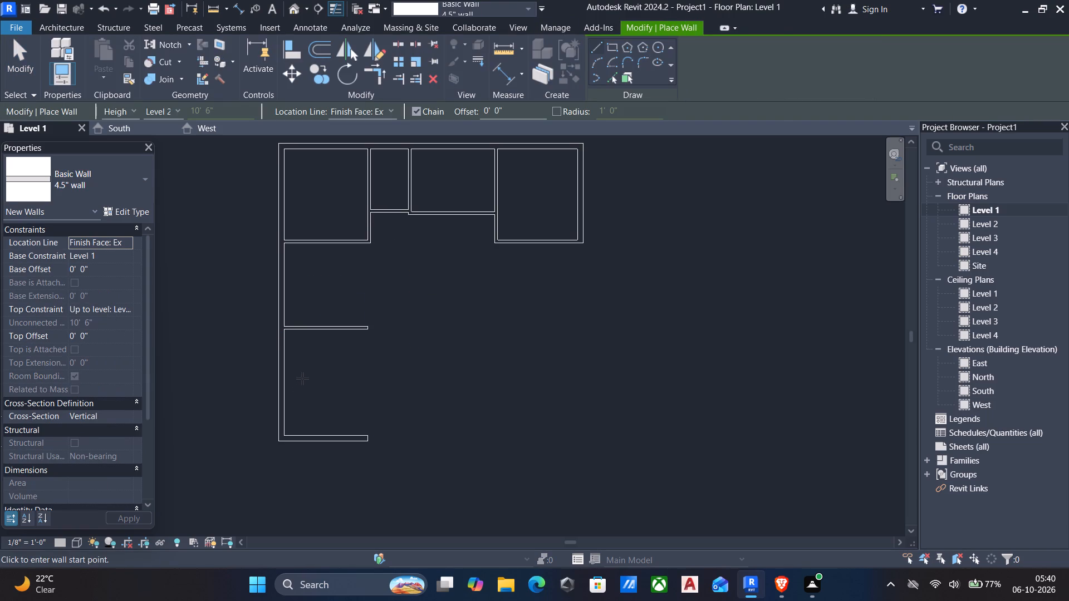
{"action": "left_click_drag", "start_coordinate": [524, 107], "coordinate": [0, 123]}
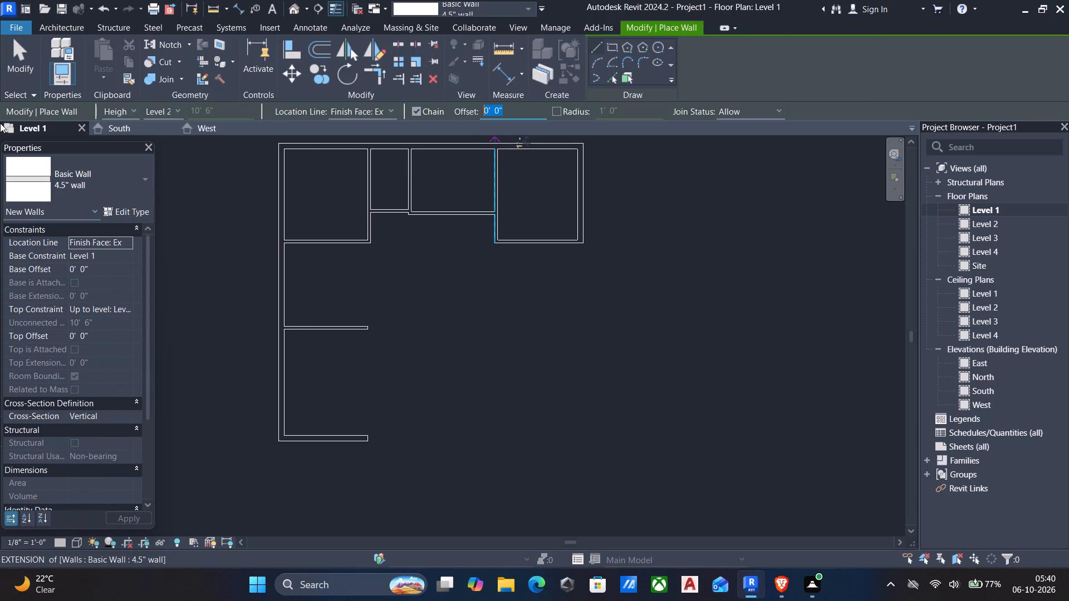
{"action": "key", "text": "1"}
{"action": "key", "text": "1"}
{"action": "key", "text": "apostrophe"}
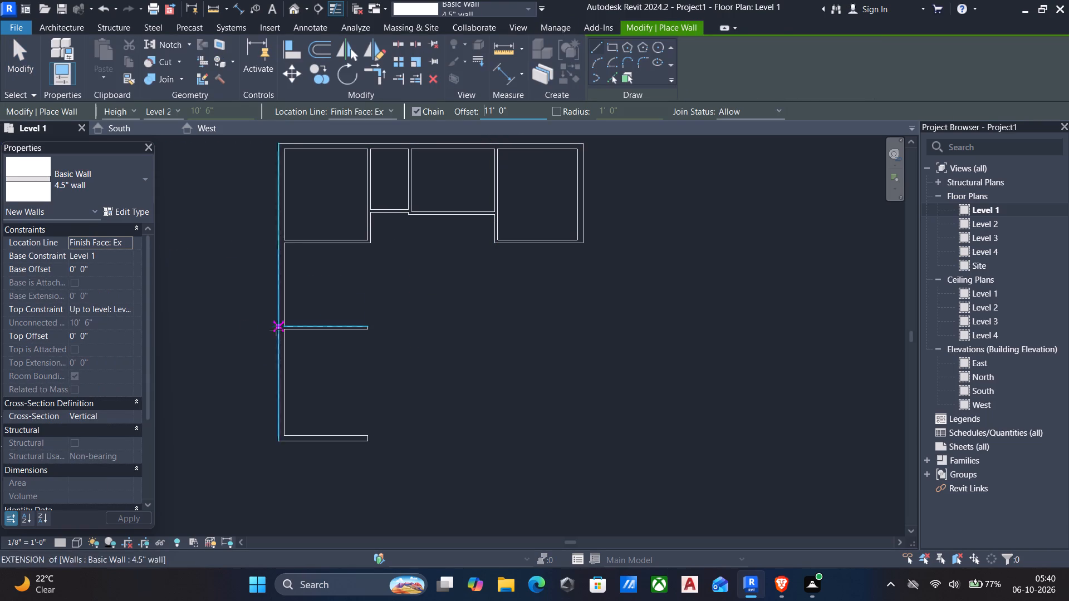
{"action": "scroll", "coordinate": [293, 339], "scroll_direction": "up", "scroll_amount": 8}
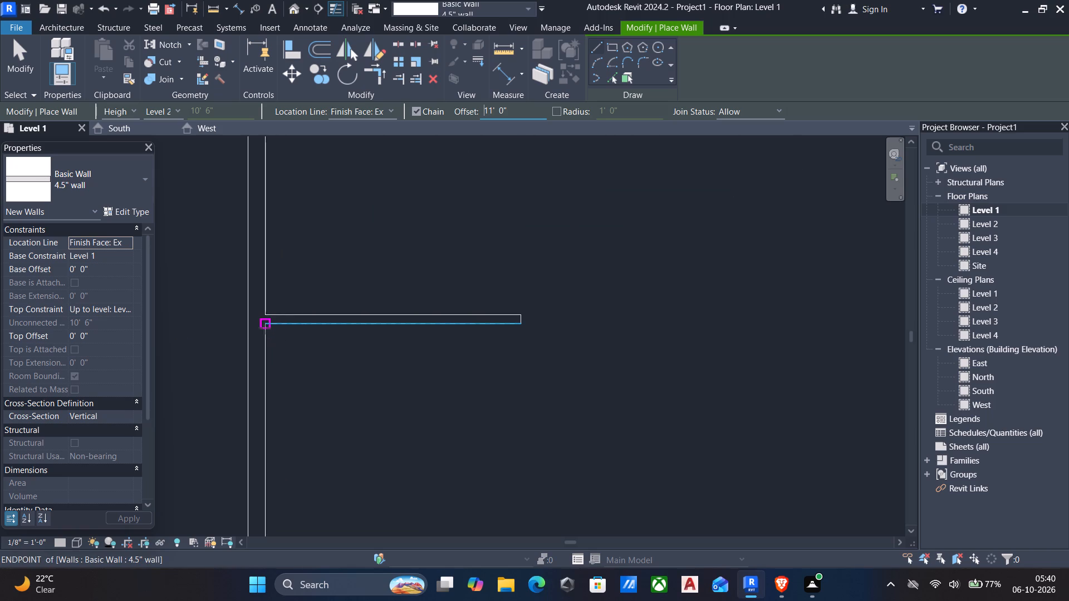
{"action": "left_click", "coordinate": [261, 322]}
{"action": "middle_click_drag", "start_coordinate": [258, 410], "coordinate": [285, 280]}
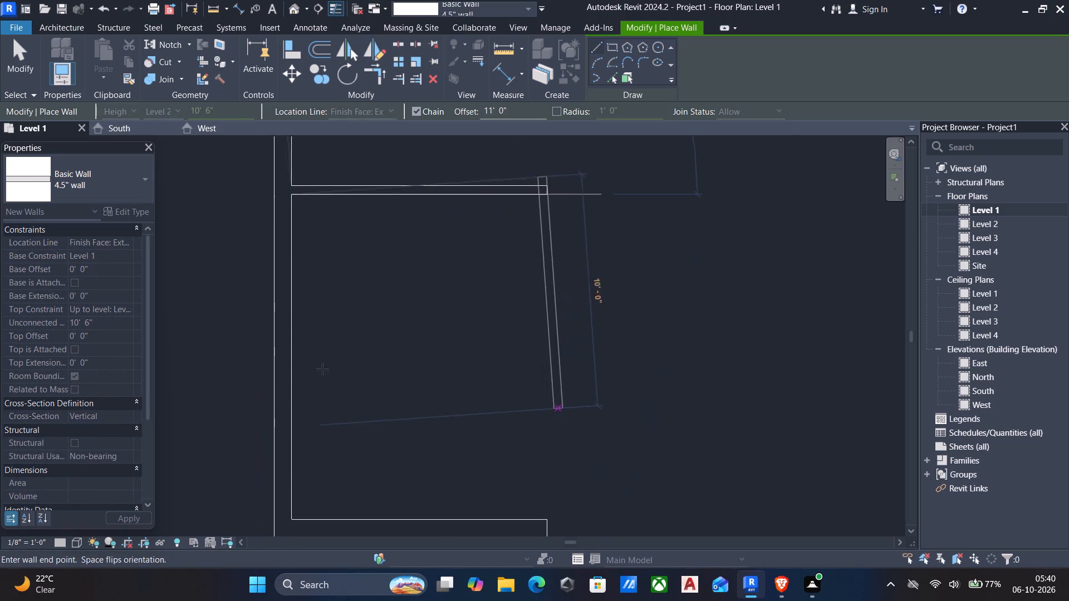
{"action": "middle_click_drag", "start_coordinate": [322, 413], "coordinate": [330, 358]}
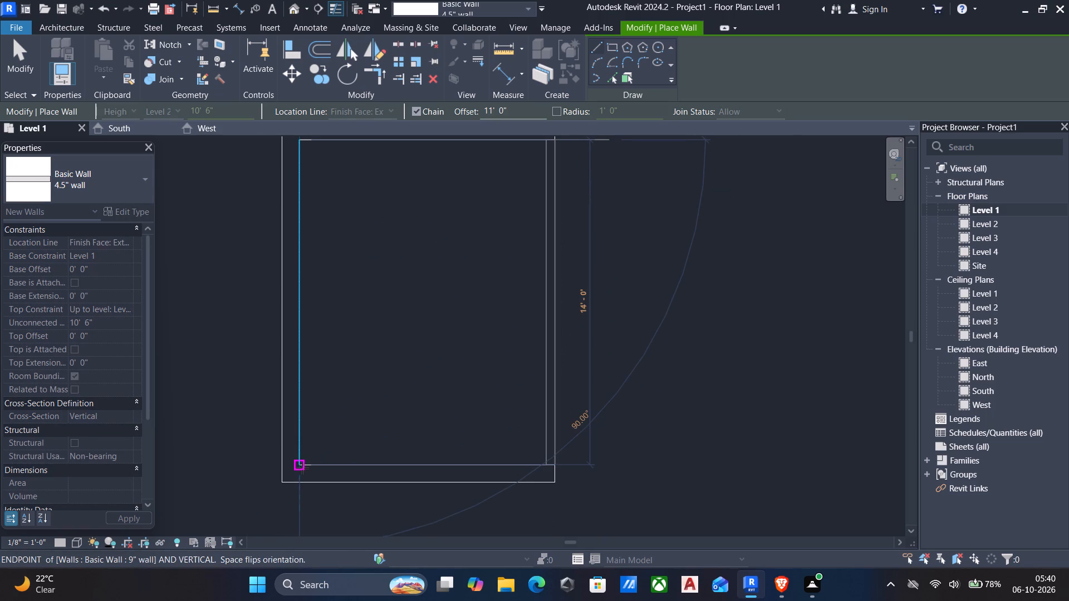
{"action": "left_click", "coordinate": [302, 468]}
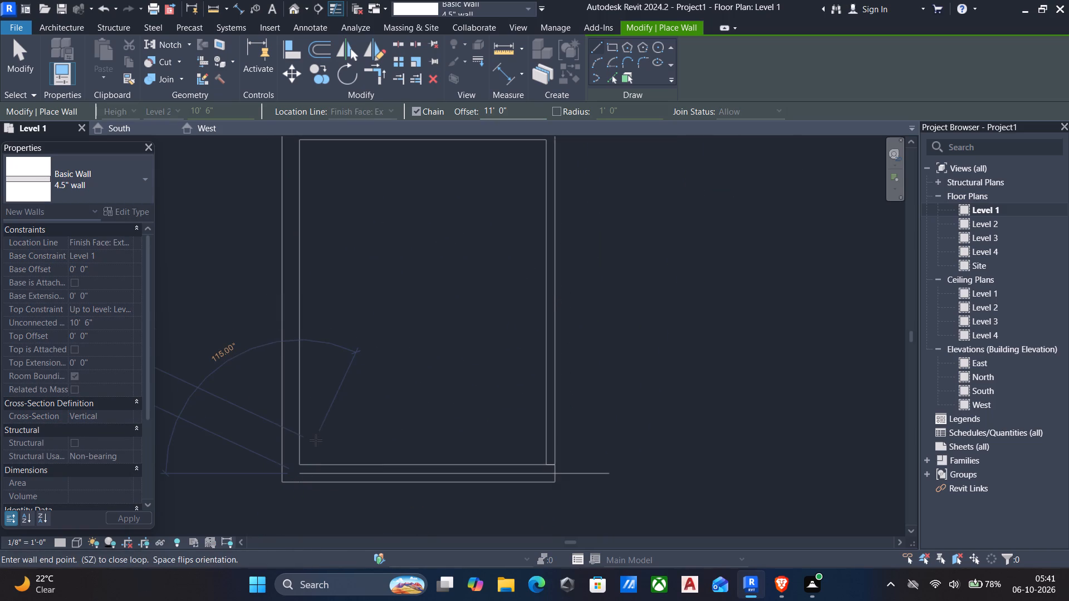
{"action": "key", "text": "Escape"}
{"action": "middle_click_drag", "start_coordinate": [337, 396], "coordinate": [323, 444]}
{"action": "key", "text": "Escape"}
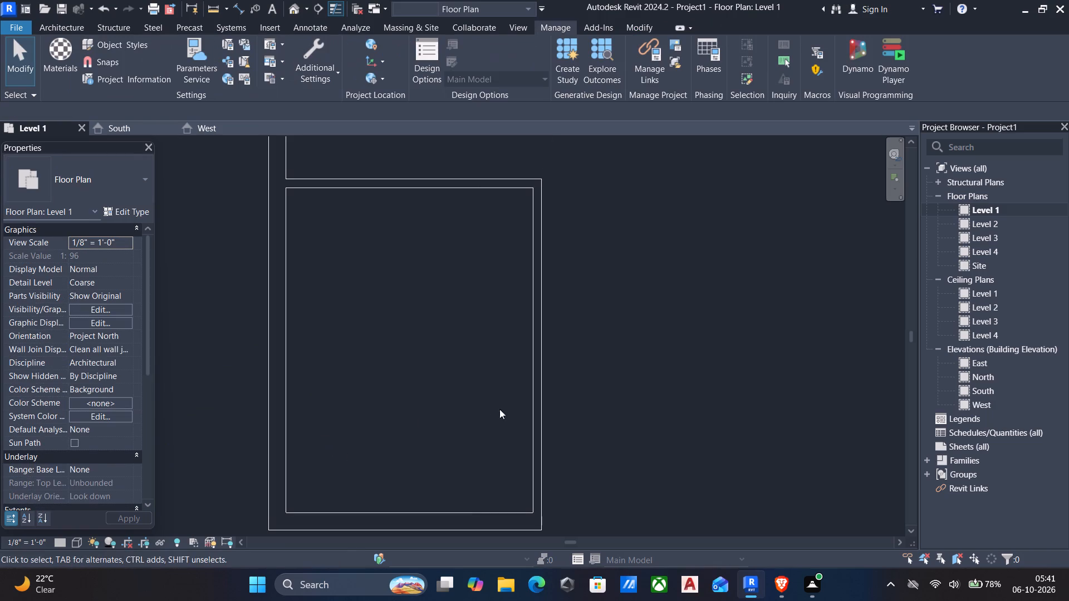
Set the clear width between the left exterior wall and the new vertical 4.5" partition to 11'.
{"action": "left_click", "coordinate": [534, 407]}
{"action": "scroll", "coordinate": [485, 381], "scroll_direction": "down", "scroll_amount": 3}
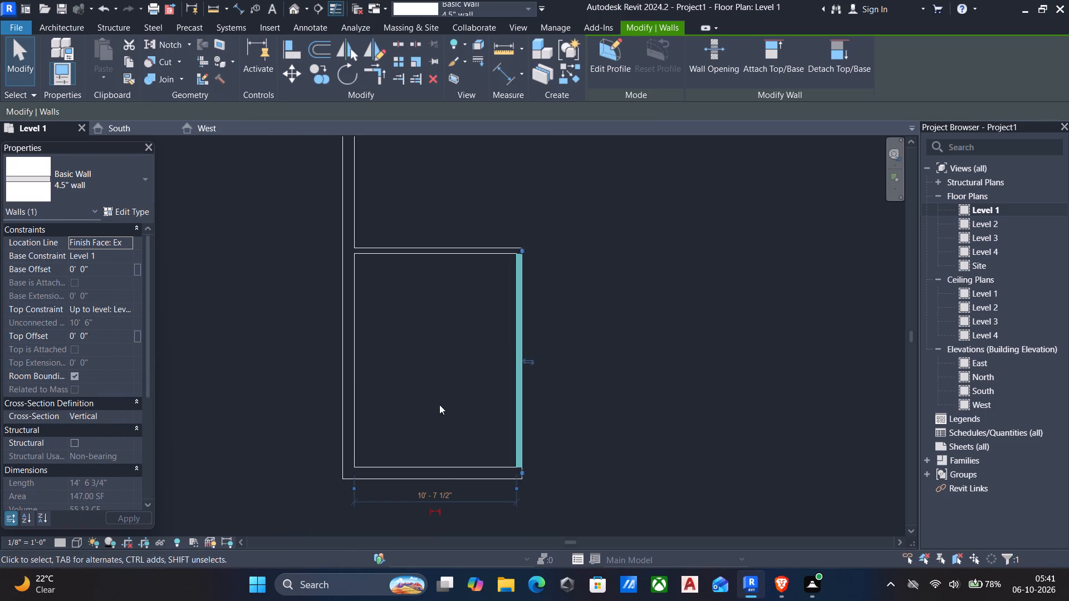
{"action": "left_click", "coordinate": [426, 497]}
{"action": "type", "text": "11"}
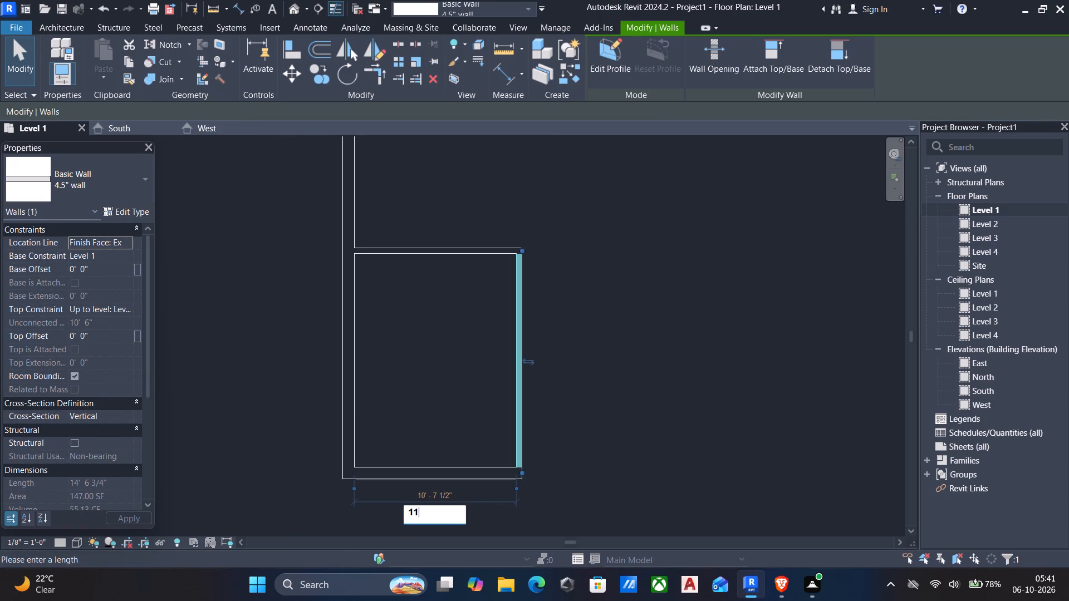
{"action": "key", "text": "apostrophe"}
{"action": "key", "text": "Return"}
{"action": "middle_click_drag", "start_coordinate": [468, 425], "coordinate": [457, 421]}
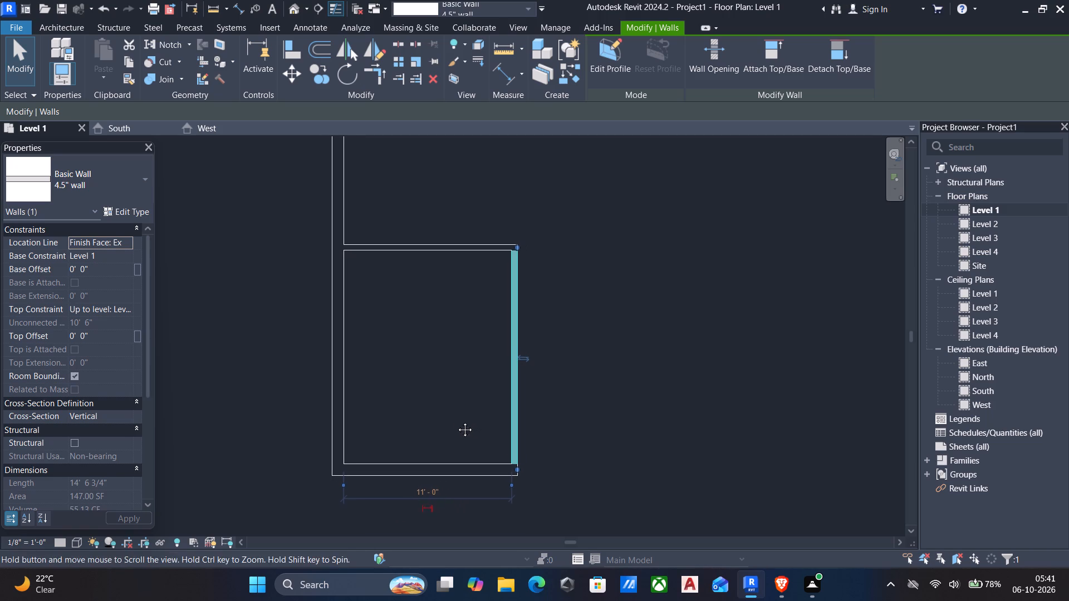
{"action": "middle_click_drag", "start_coordinate": [457, 421], "coordinate": [455, 421]}
Draw a vertical 4.5" wall 15' long, offset 5' outward from the lower-left room's right partition.
{"action": "type", "text": "cs"}
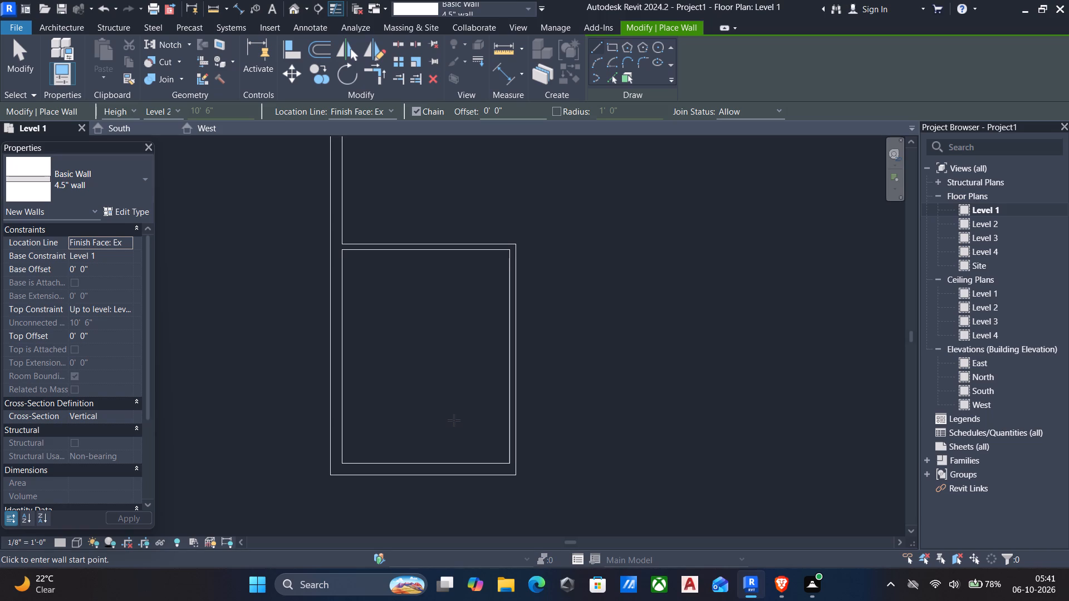
{"action": "scroll", "coordinate": [454, 420], "scroll_direction": "down", "scroll_amount": 2}
{"action": "middle_click_drag", "start_coordinate": [454, 420], "coordinate": [419, 460]}
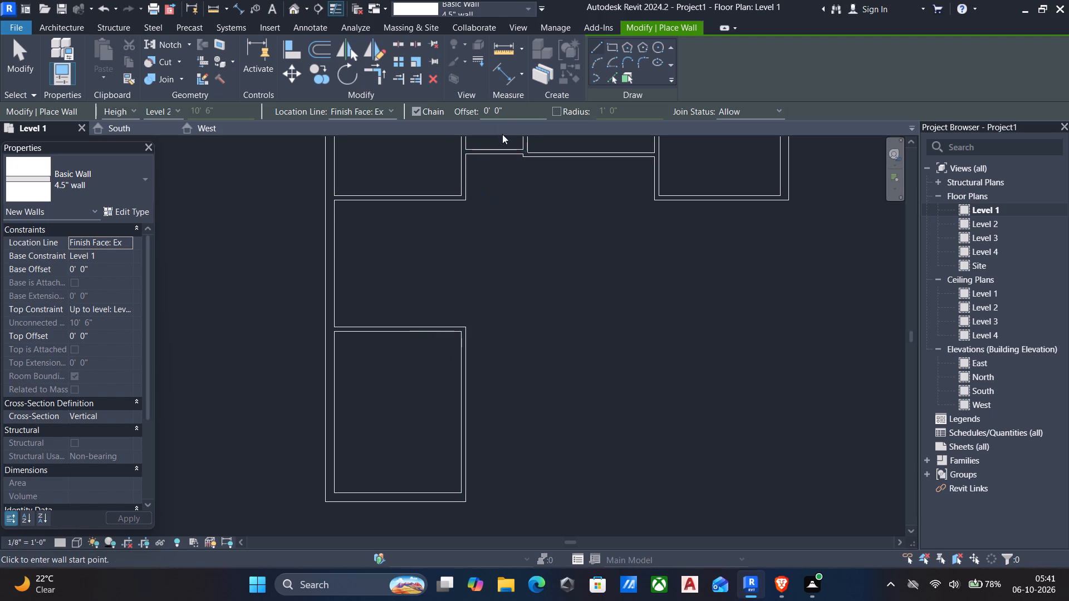
{"action": "left_click_drag", "start_coordinate": [516, 112], "coordinate": [259, 109]}
{"action": "type", "text": "5'"}
{"action": "scroll", "coordinate": [449, 327], "scroll_direction": "up", "scroll_amount": 4}
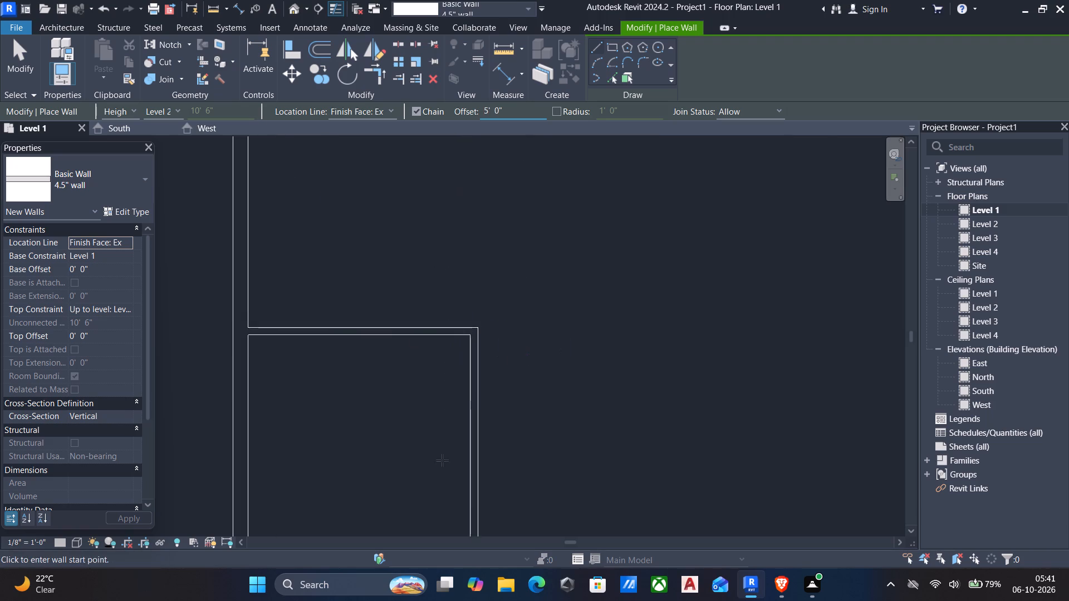
{"action": "scroll", "coordinate": [443, 462], "scroll_direction": "down", "scroll_amount": 3}
{"action": "middle_click_drag", "start_coordinate": [450, 459], "coordinate": [458, 341]}
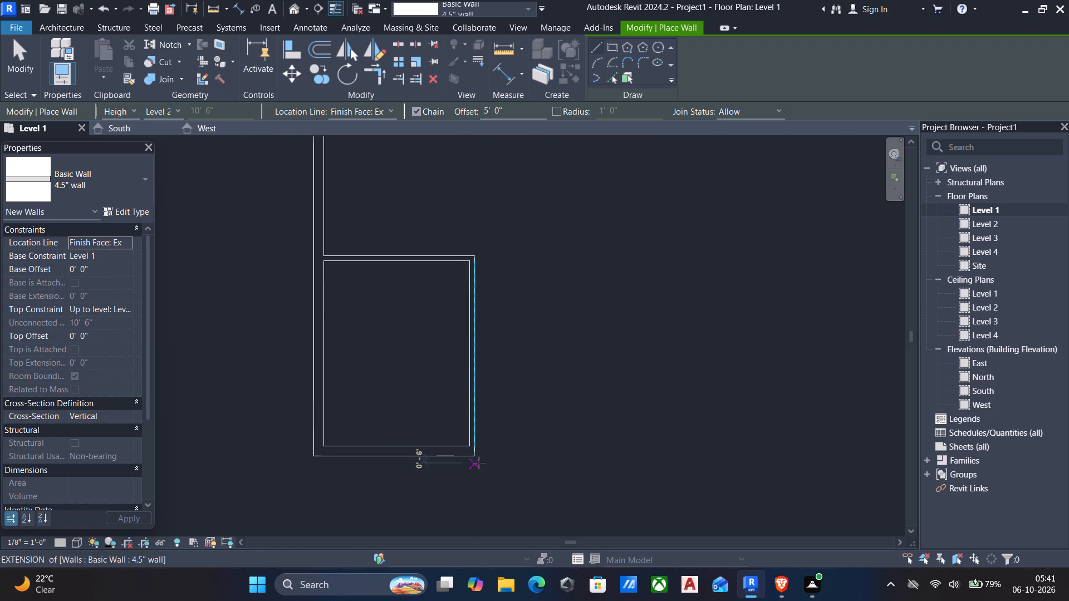
{"action": "left_click_drag", "start_coordinate": [479, 462], "coordinate": [478, 447]}
{"action": "key", "text": "space"}
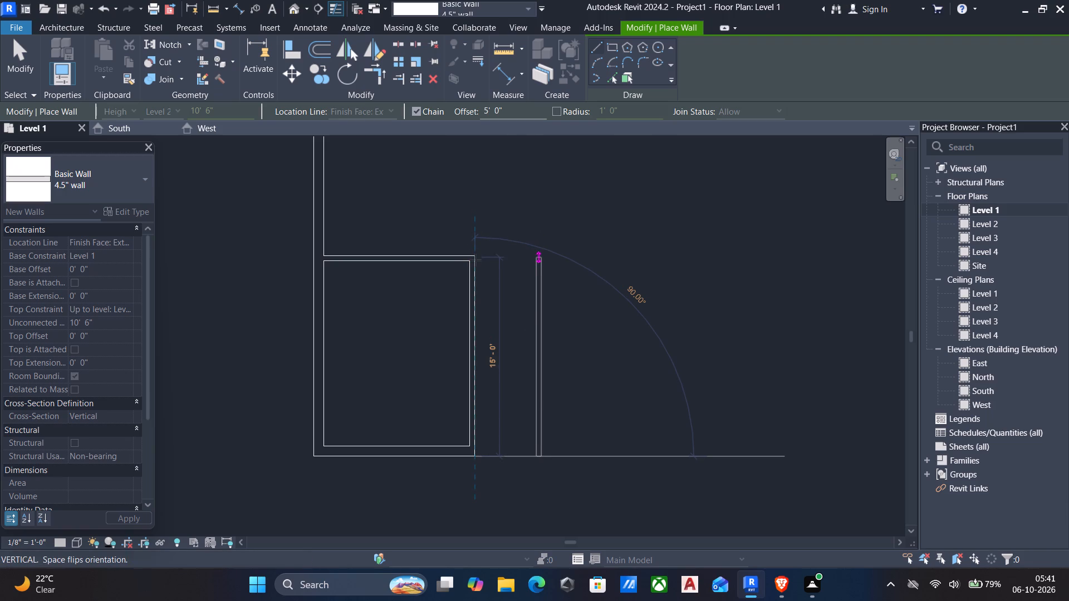
{"action": "left_click", "coordinate": [475, 255]}
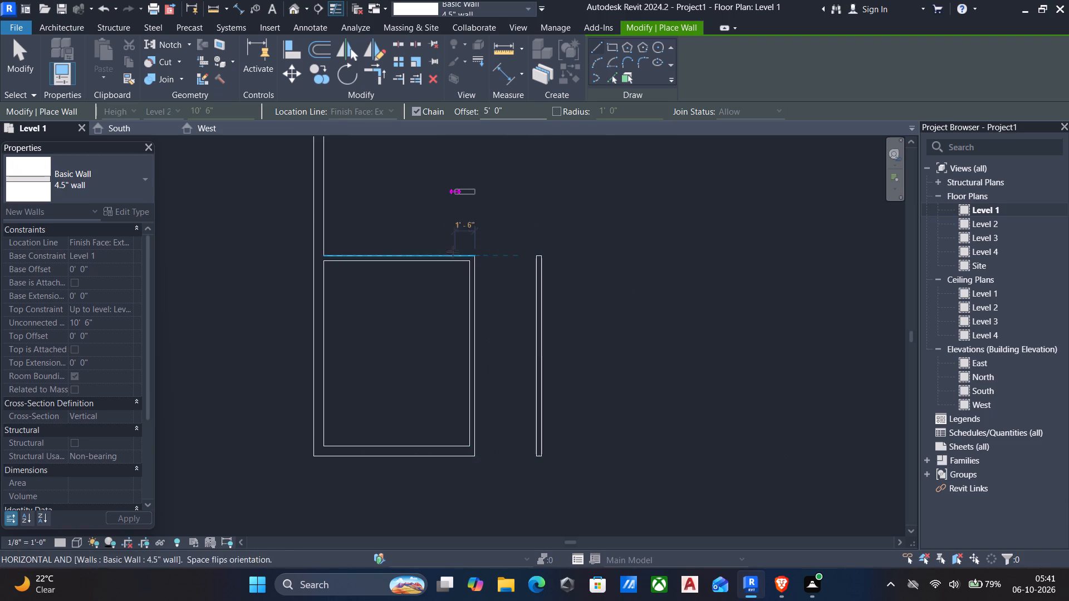
{"action": "key", "text": "Escape"}
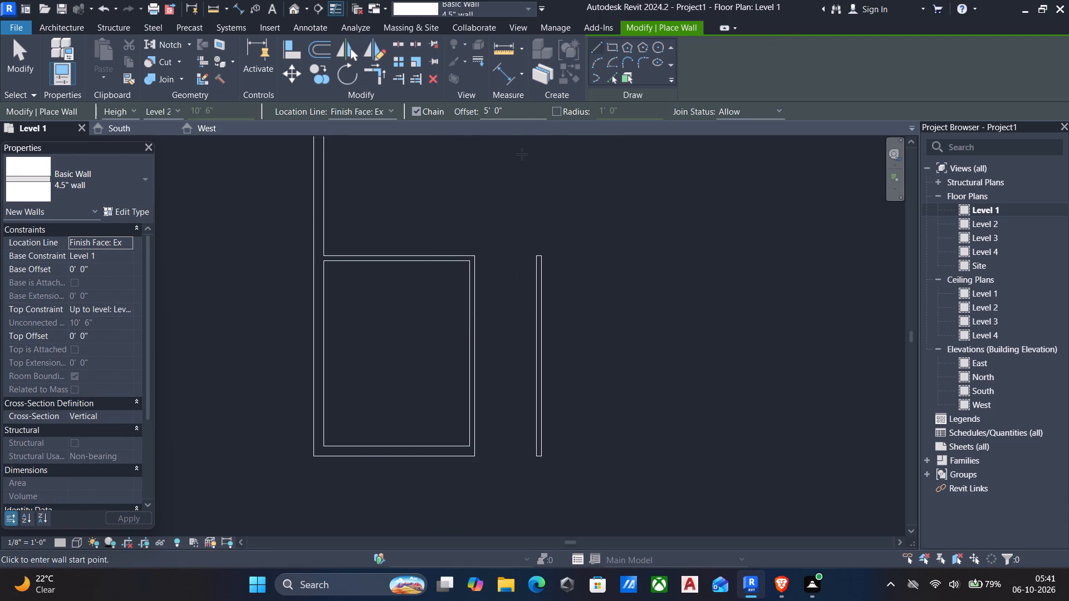
Draw a horizontal 4.5" wall between the two lower vertical partitions, offset 8'6" from the bottom exterior wall's inner face.
{"action": "left_click_drag", "start_coordinate": [536, 107], "coordinate": [391, 120]}
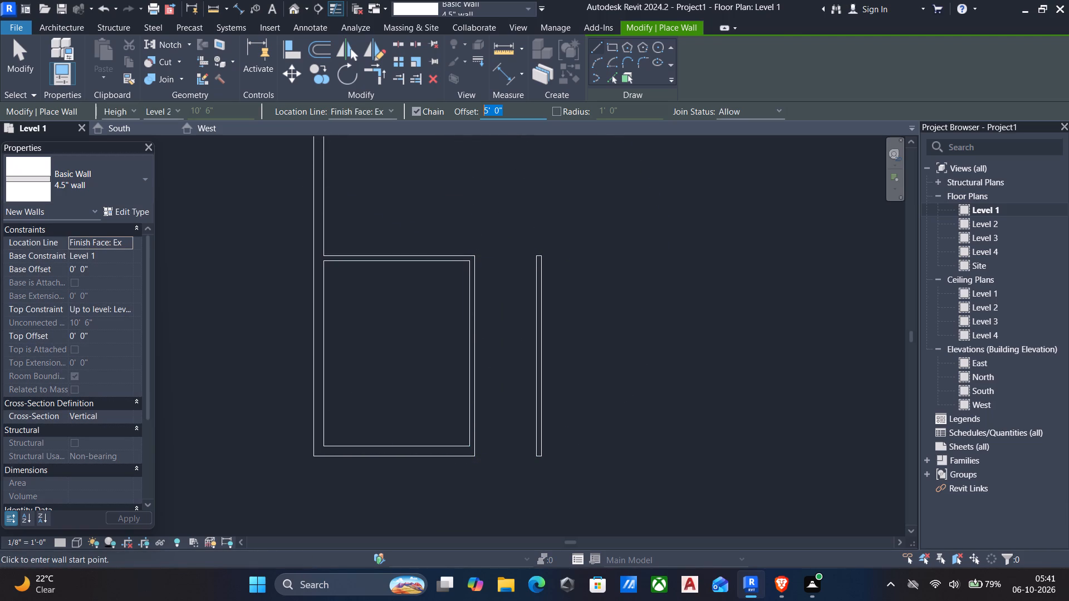
{"action": "left_click_drag", "start_coordinate": [391, 120], "coordinate": [325, 125]}
{"action": "key", "text": "8"}
{"action": "type", "text": "'6\""}
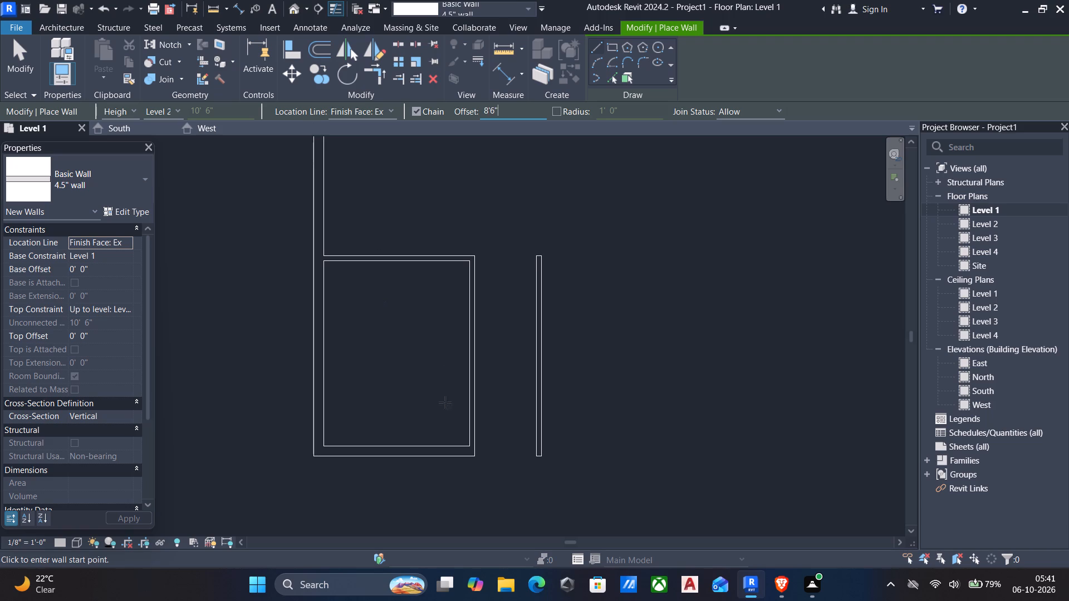
{"action": "left_click", "coordinate": [472, 445]}
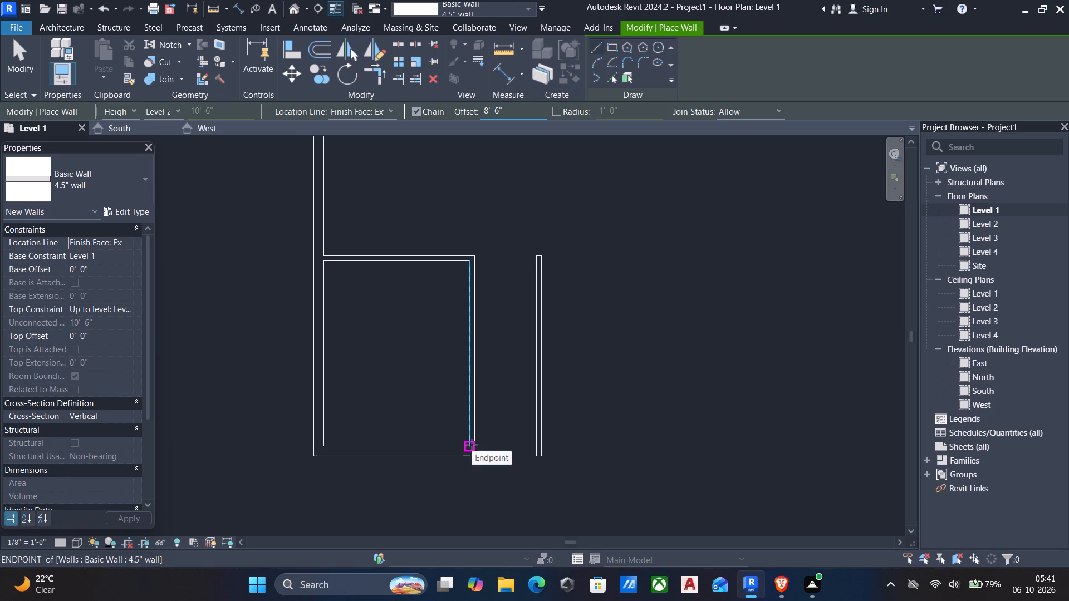
{"action": "left_click", "coordinate": [536, 443]}
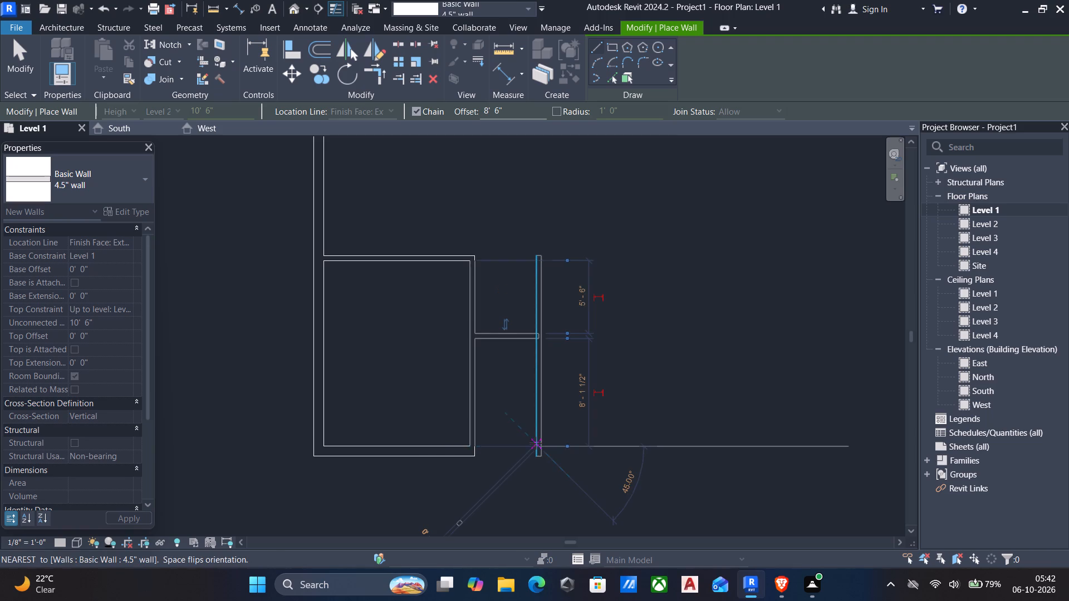
{"action": "key", "text": "Escape"}
{"action": "key", "text": "Escape"}
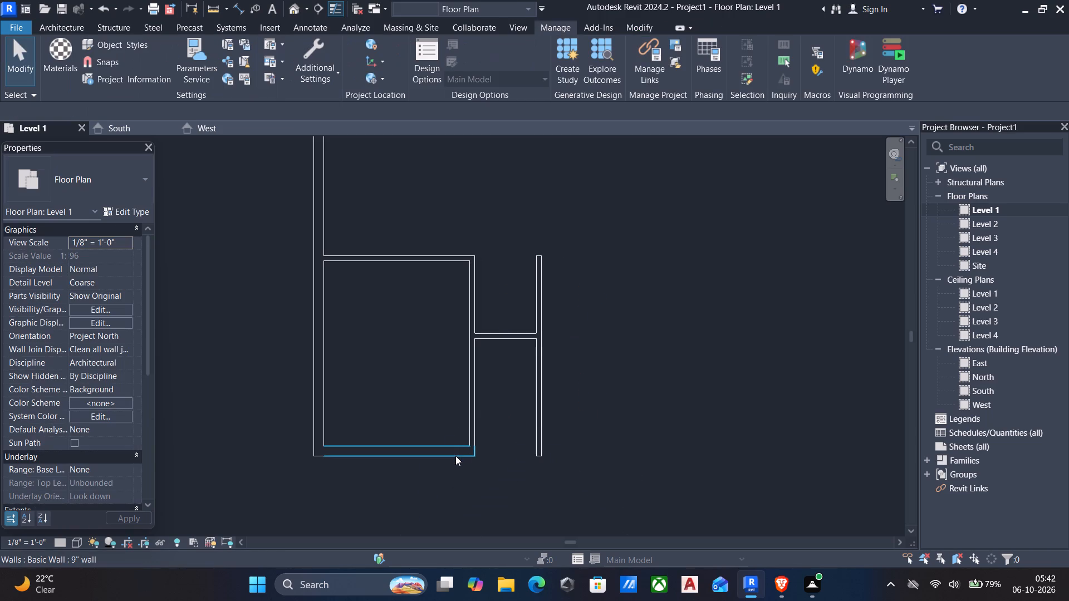
Extend the bottom exterior 9" wall past the two vertical partitions to a length of 38'.
{"action": "left_click", "coordinate": [455, 456]}
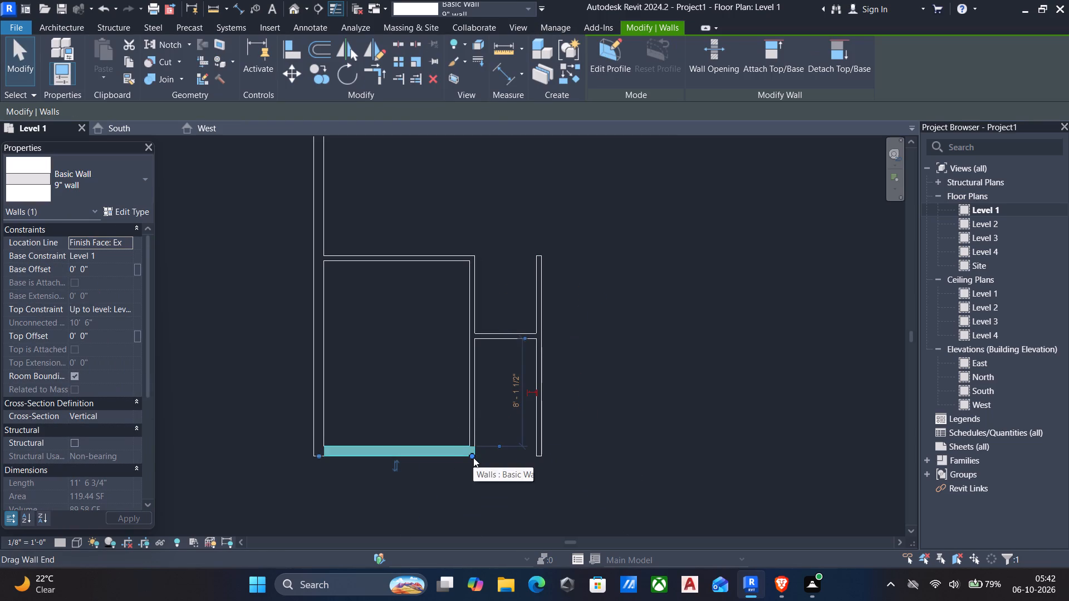
{"action": "left_click_drag", "start_coordinate": [473, 457], "coordinate": [812, 460]}
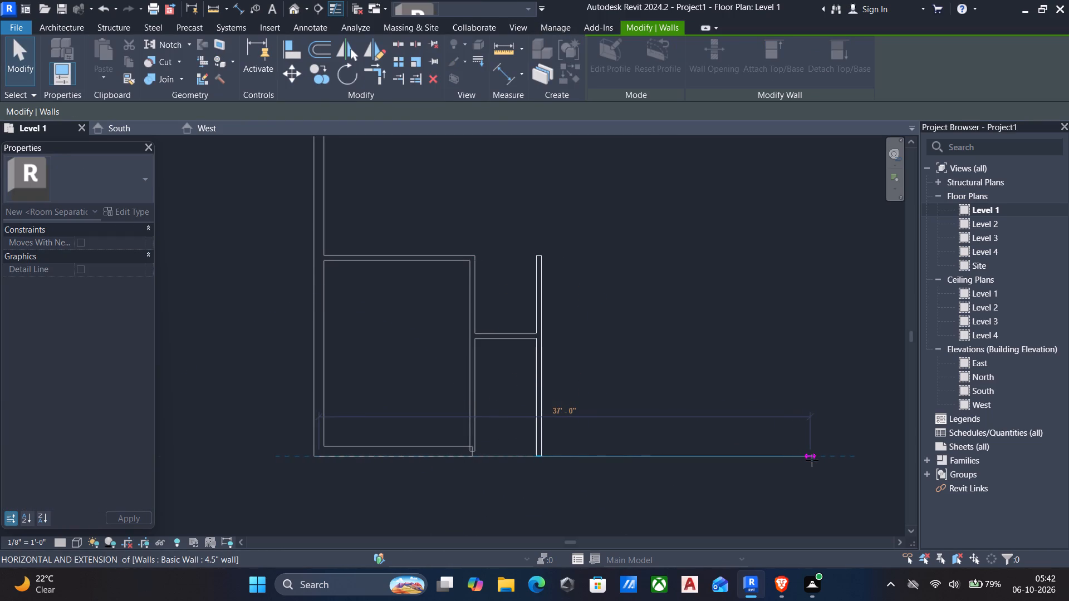
{"action": "left_click_drag", "start_coordinate": [812, 460], "coordinate": [821, 460]}
{"action": "key", "text": "Escape"}
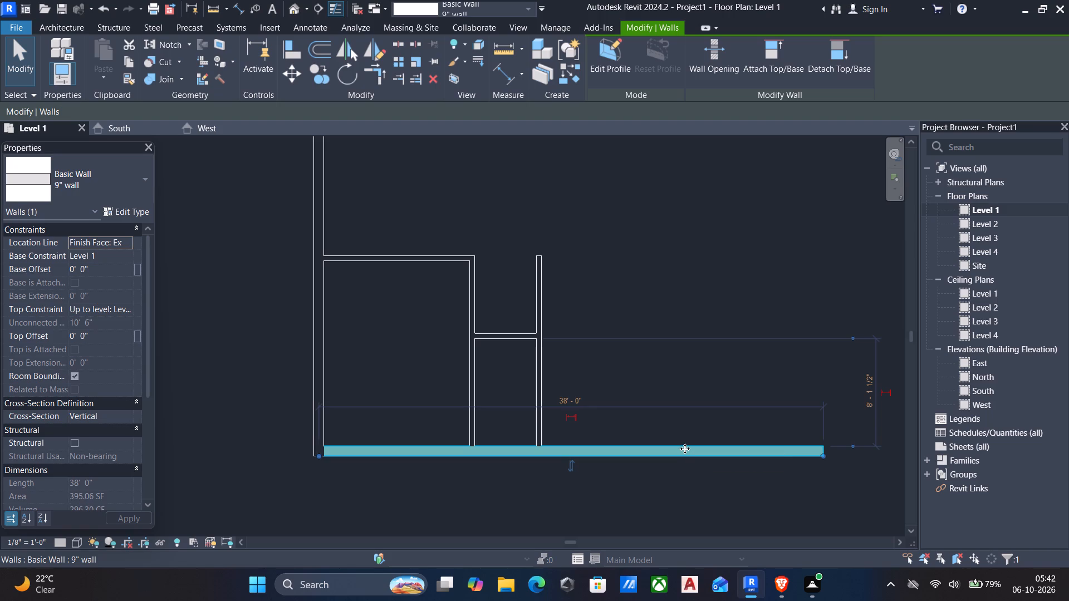
{"action": "key", "text": "Escape"}
Set the clear spacing between the two lower vertical 4.5" partitions to 5'.
{"action": "left_click", "coordinate": [541, 395]}
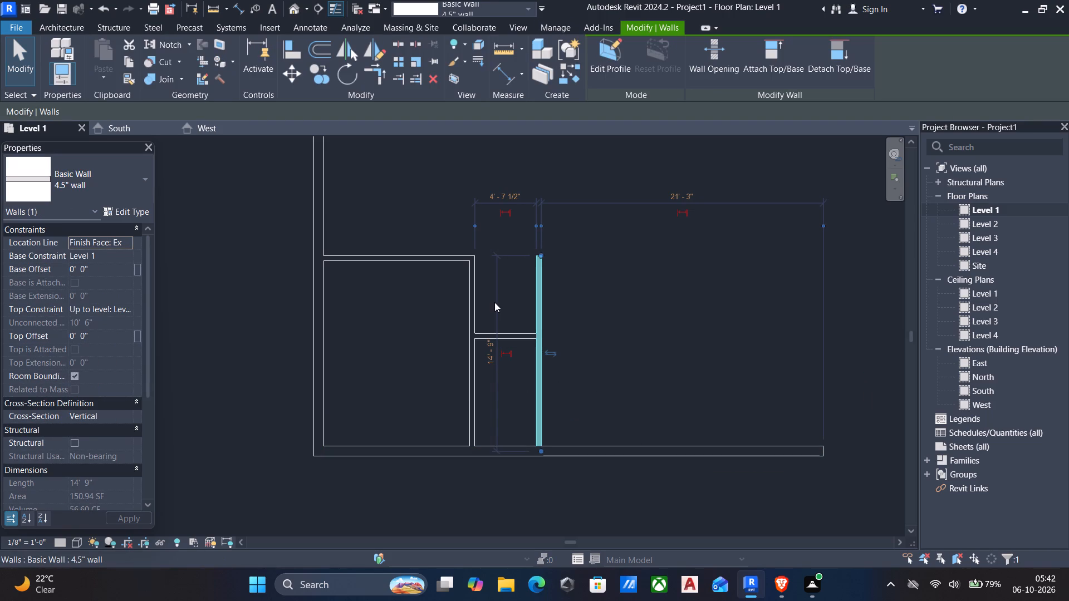
{"action": "left_click", "coordinate": [504, 192]}
{"action": "key", "text": "5"}
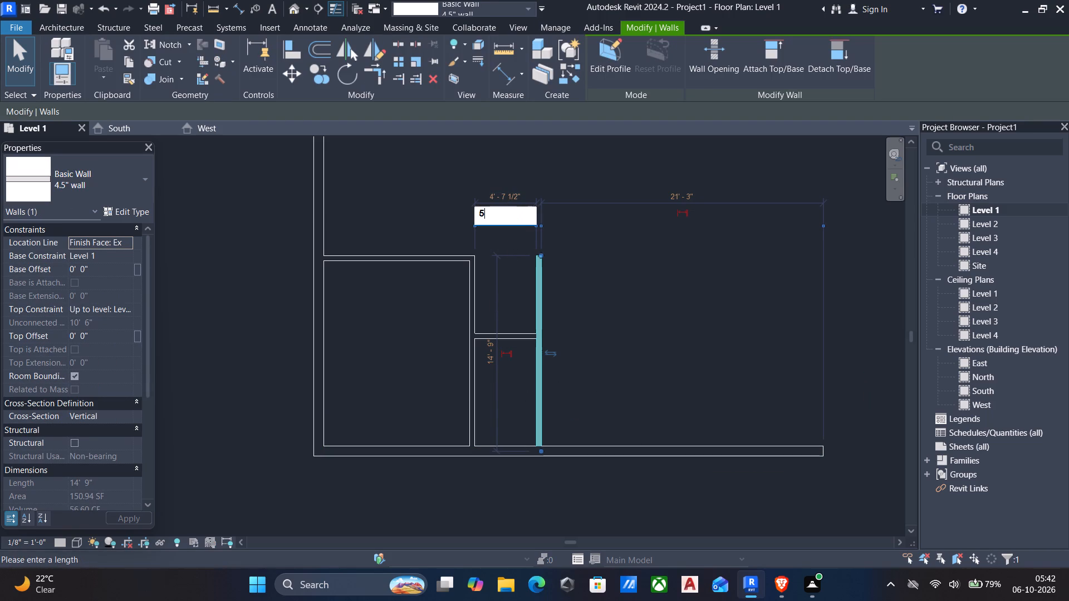
{"action": "key", "text": "apostrophe"}
{"action": "key", "text": "Return"}
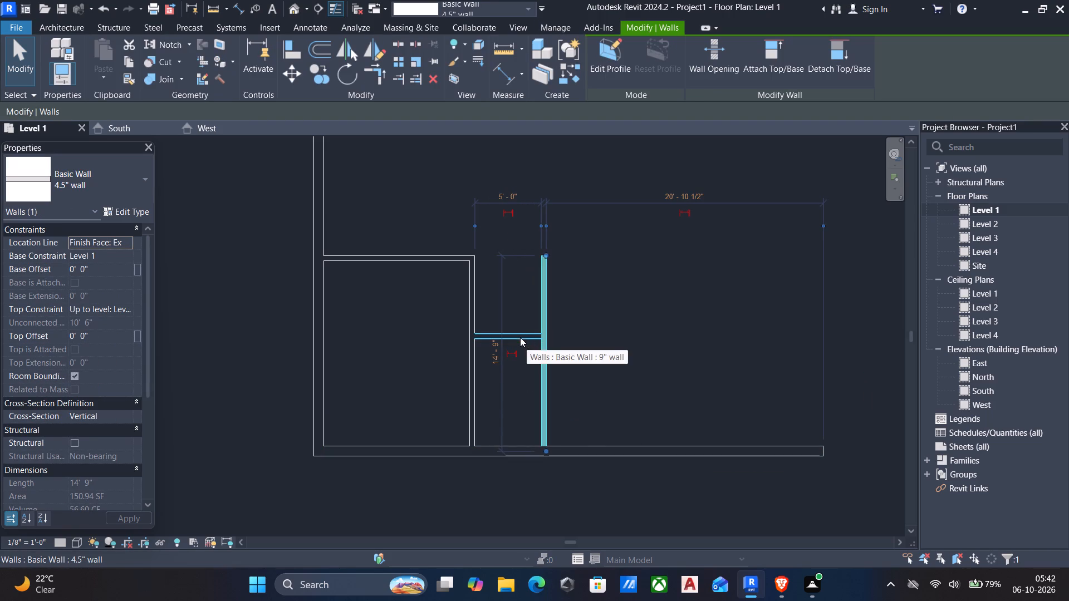
Flip the short horizontal 4.5" partition between the two lower vertical partitions to the other side of its location line.
{"action": "left_click", "coordinate": [516, 333]}
{"action": "key", "text": "space"}
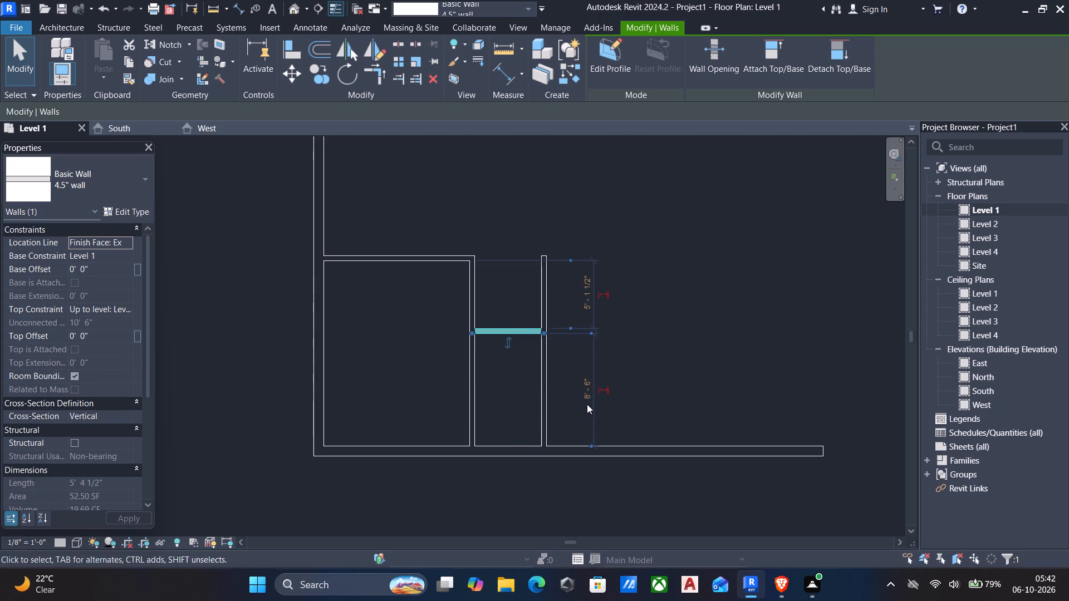
Draw an 11' vertical 4.5" wall up from the bottom exterior wall, offset 11' toward the right exterior wall from the second lower vertical partition.
{"action": "type", "text": "cs"}
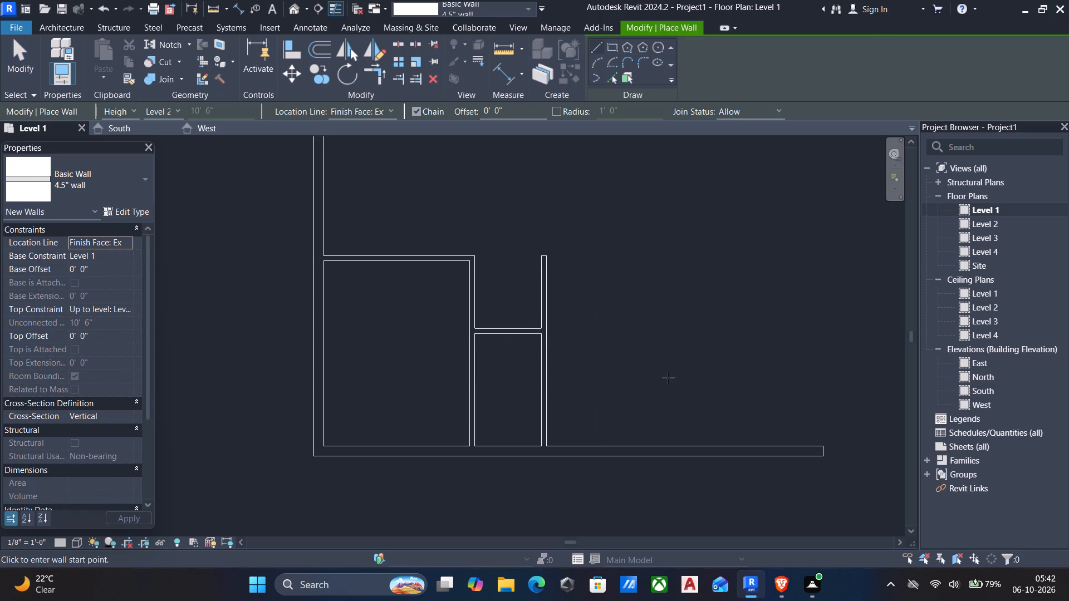
{"action": "middle_click_drag", "start_coordinate": [611, 351], "coordinate": [574, 375]}
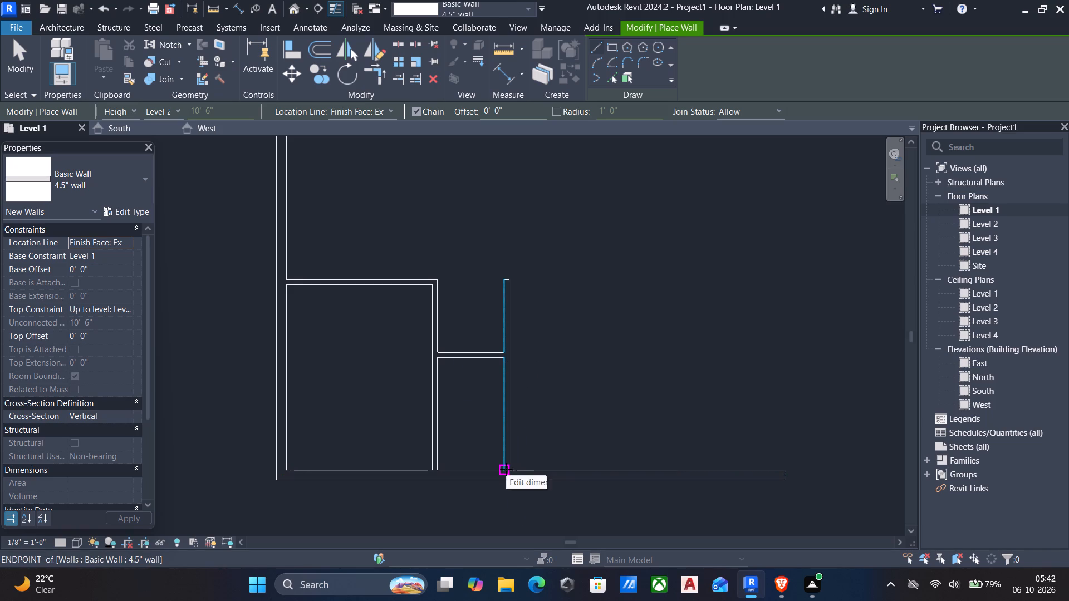
{"action": "left_click_drag", "start_coordinate": [527, 110], "coordinate": [0, 96]}
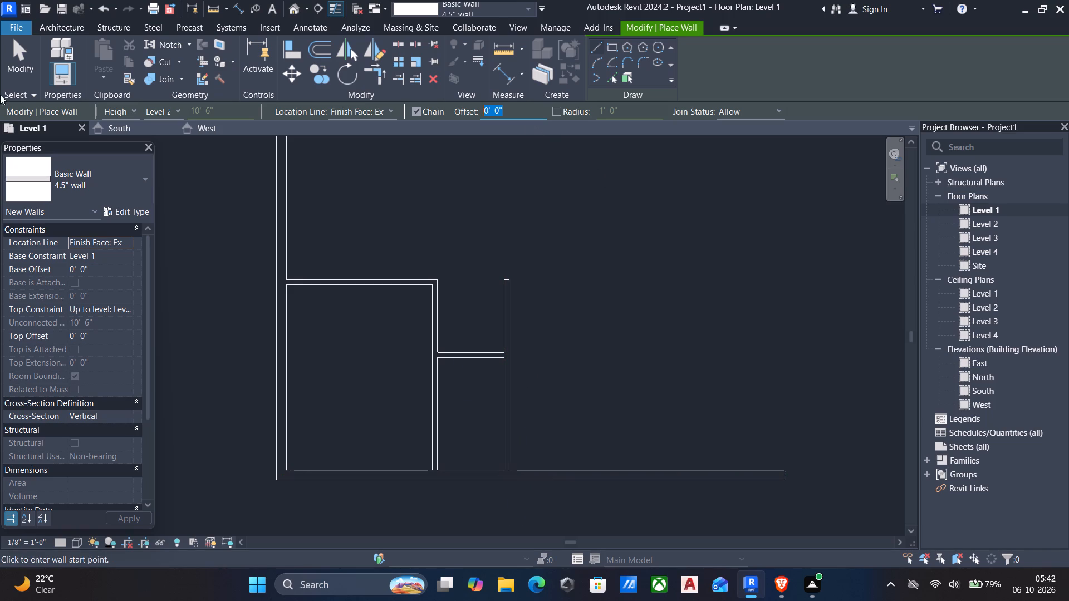
{"action": "type", "text": "11'"}
{"action": "left_click", "coordinate": [514, 473]}
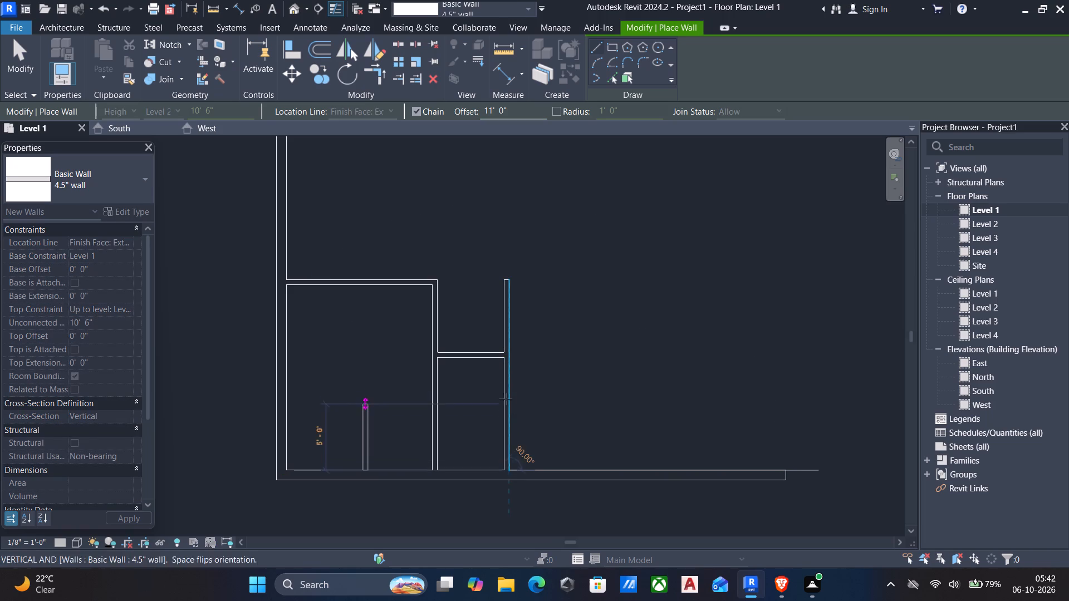
{"action": "key", "text": "space"}
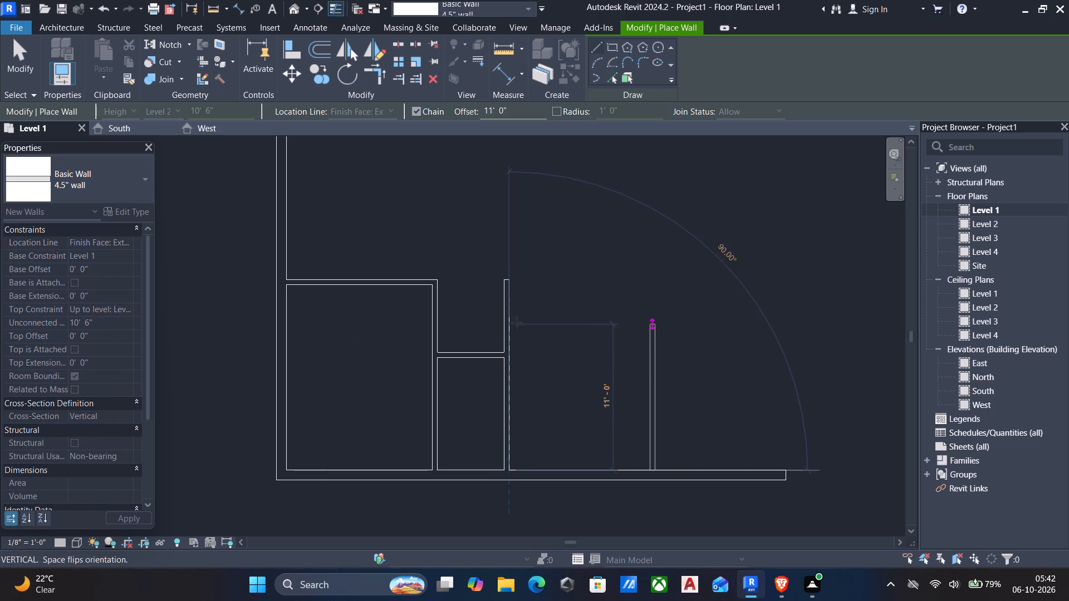
{"action": "left_click", "coordinate": [512, 324]}
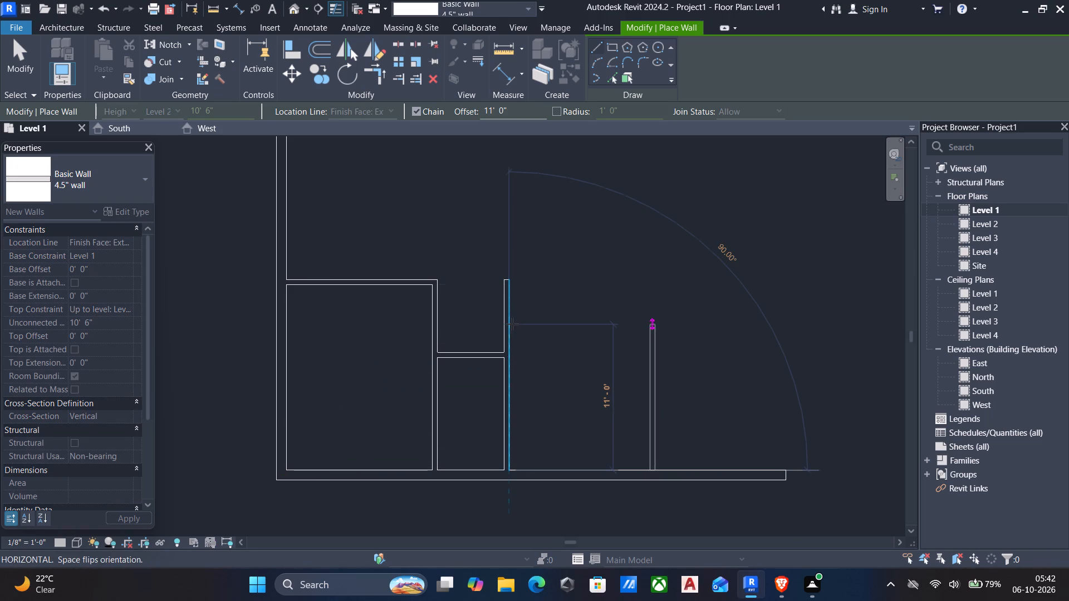
{"action": "key", "text": "Escape"}
{"action": "key", "text": "Escape"}
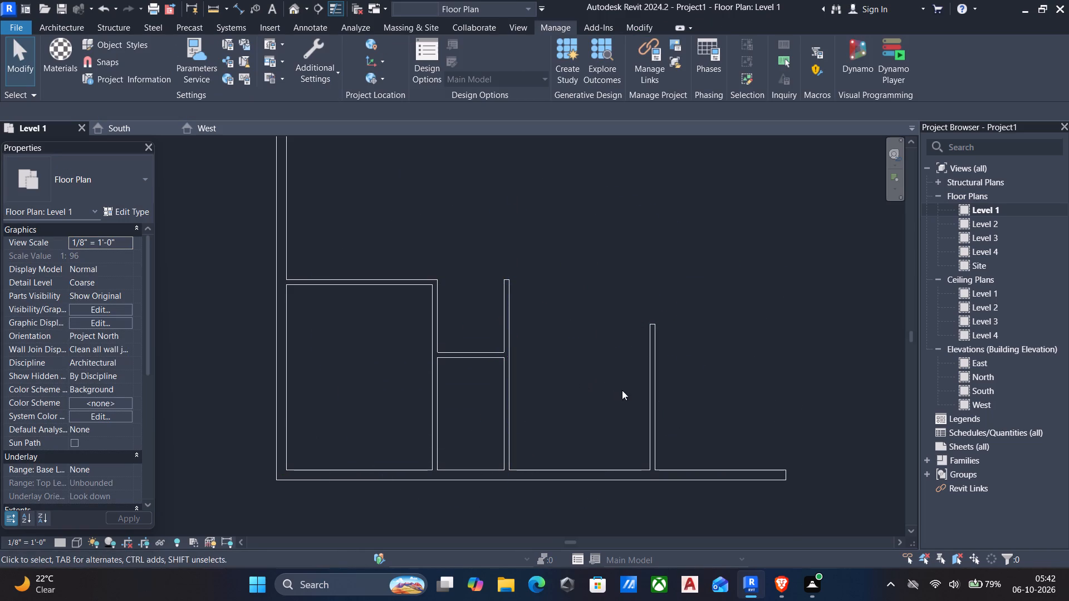
Flip the new third lower vertical 4.5" partition to the other side of its location line.
{"action": "left_click", "coordinate": [656, 378]}
{"action": "key", "text": "space"}
{"action": "scroll", "coordinate": [648, 397], "scroll_direction": "down", "scroll_amount": 1}
{"action": "middle_click_drag", "start_coordinate": [637, 402], "coordinate": [566, 384]}
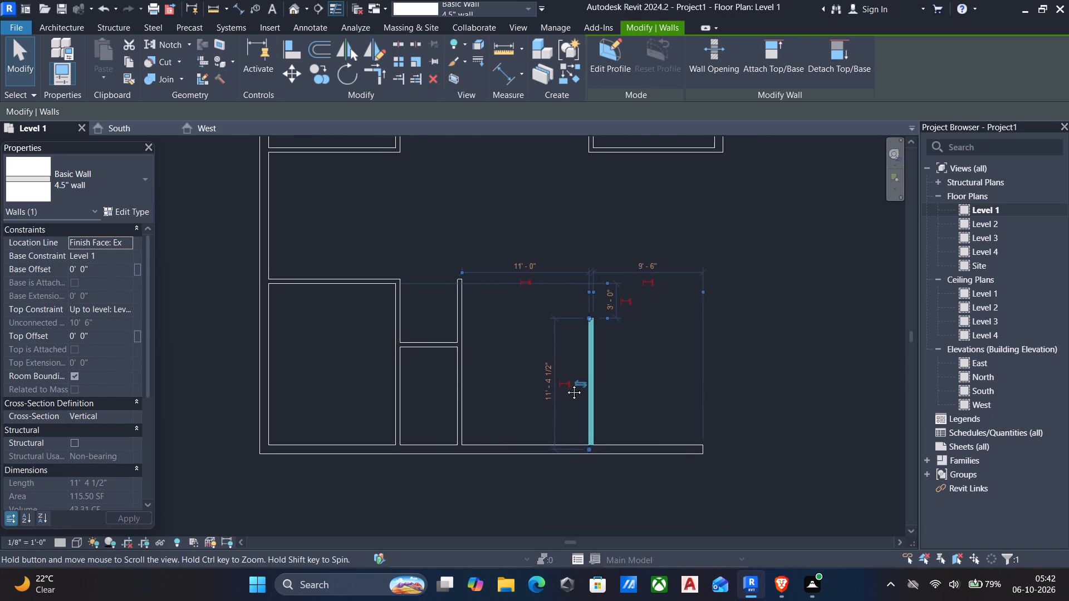
{"action": "middle_click_drag", "start_coordinate": [566, 384], "coordinate": [509, 377]}
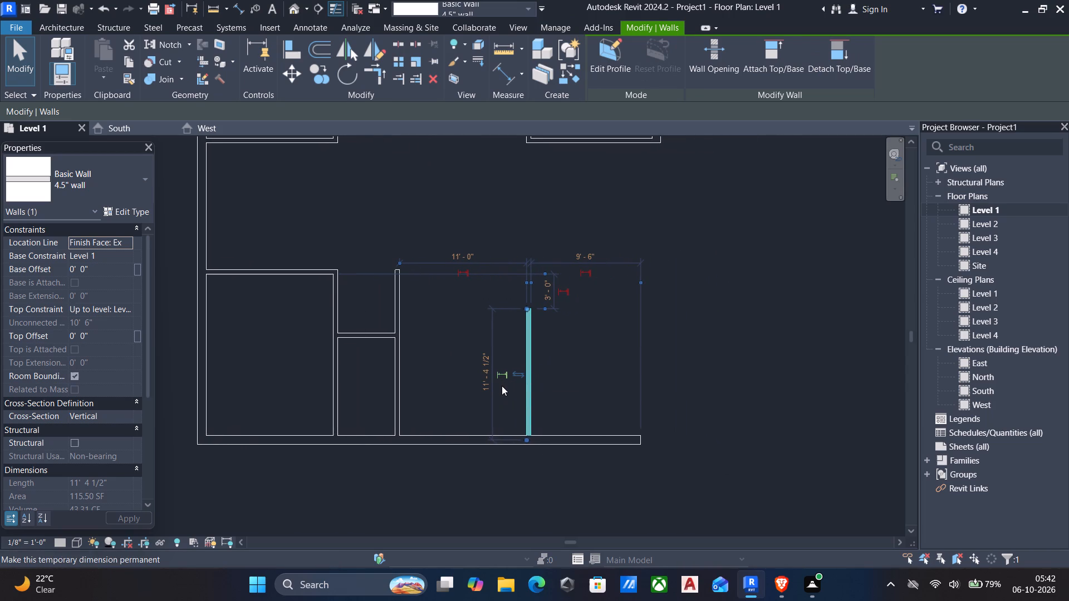
{"action": "scroll", "coordinate": [502, 386], "scroll_direction": "down", "scroll_amount": 1}
{"action": "middle_click_drag", "start_coordinate": [597, 434], "coordinate": [571, 436]}
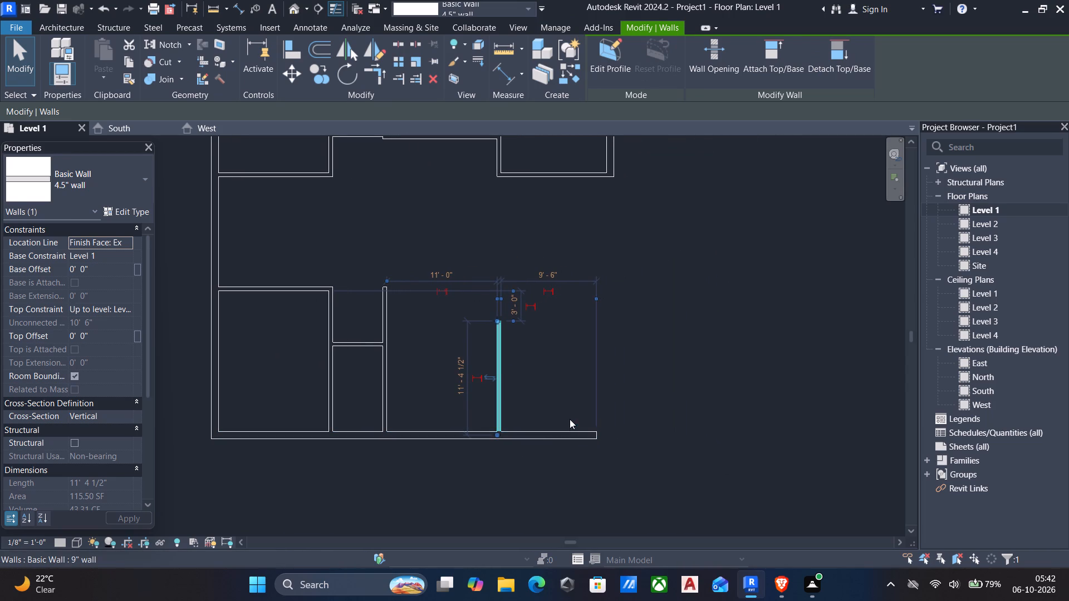
{"action": "key", "text": "Escape"}
Trim/extend the bottom exterior 9" wall and the right exterior 9" wall to meet in a corner.
{"action": "type", "text": "tr"}
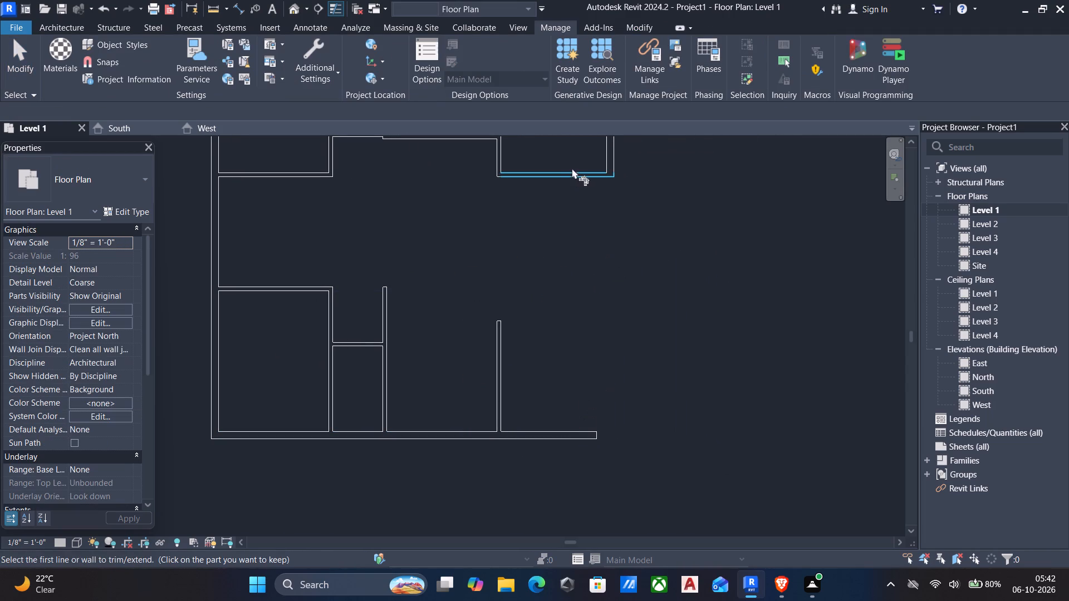
{"action": "left_click", "coordinate": [529, 439]}
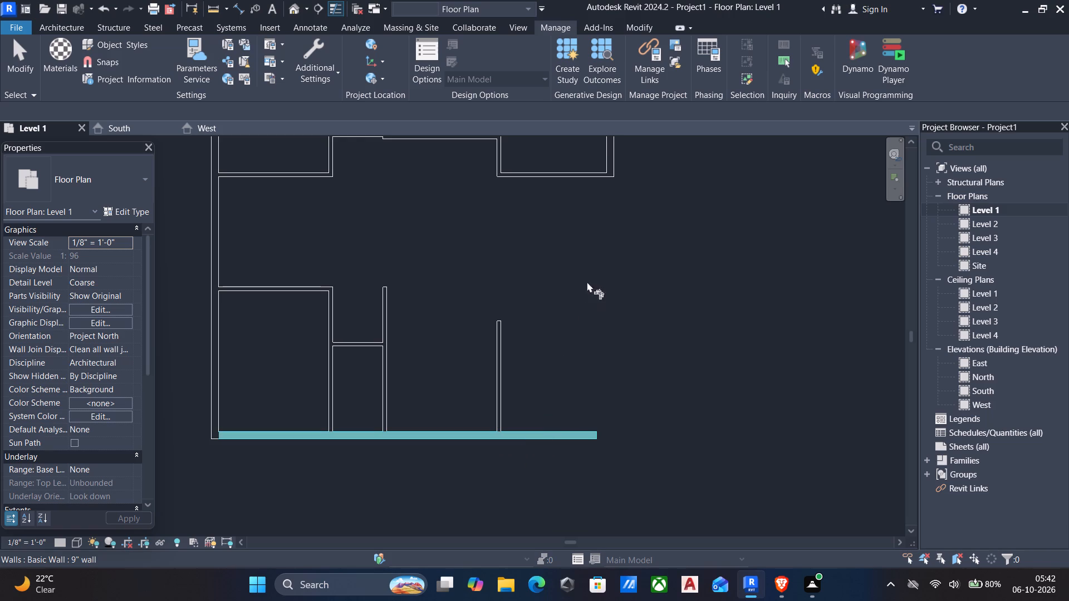
{"action": "left_click", "coordinate": [609, 159]}
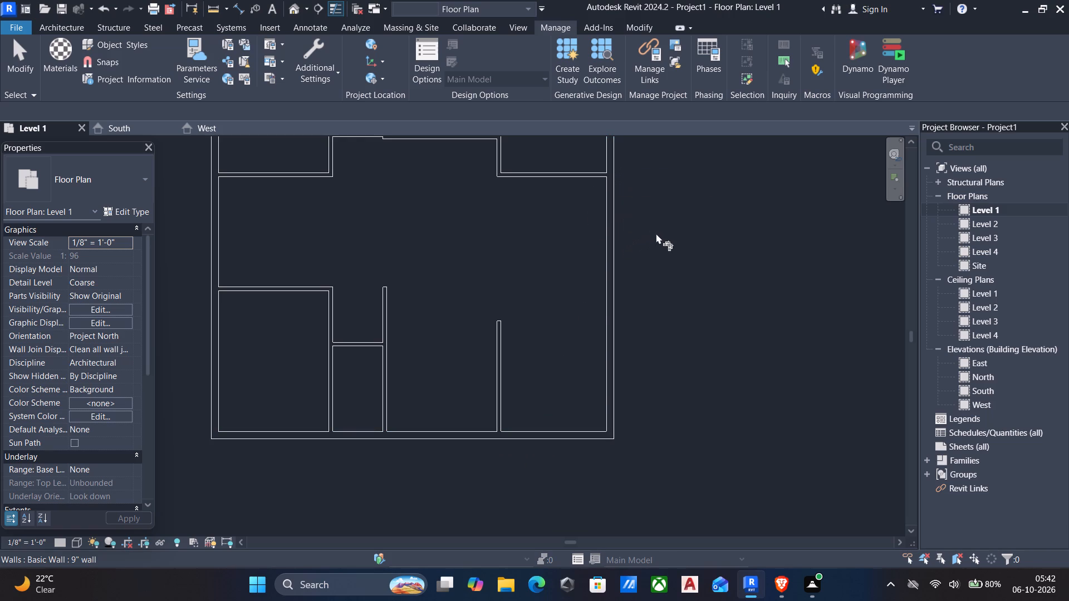
{"action": "key", "text": "Escape"}
Measure the clear width between the third lower vertical partition and the right exterior wall's inner face.
{"action": "key", "text": "d"}
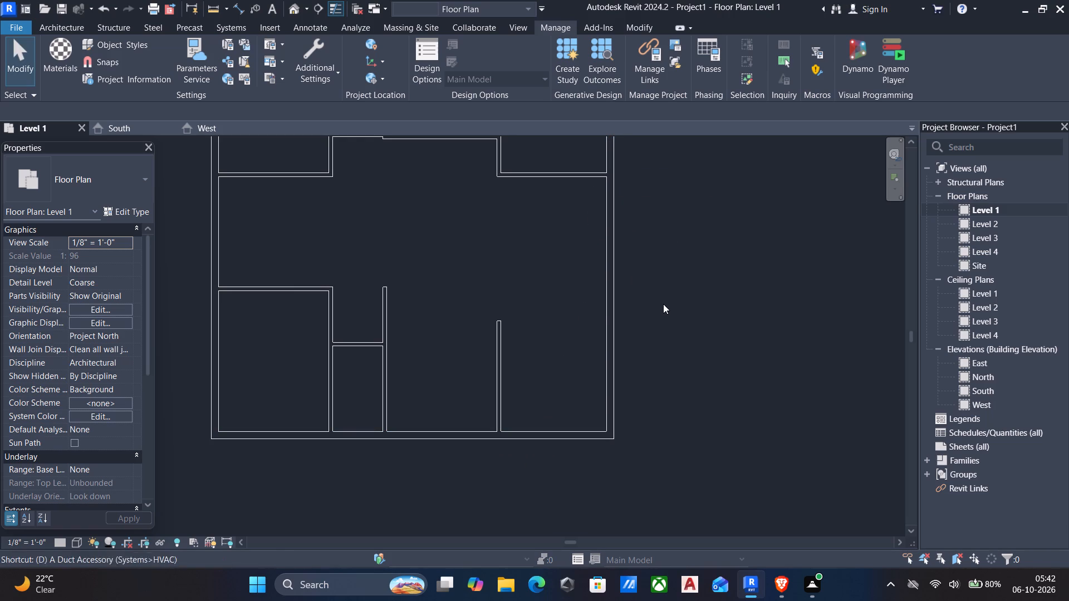
{"action": "key", "text": "d"}
{"action": "scroll", "coordinate": [621, 412], "scroll_direction": "up", "scroll_amount": 5}
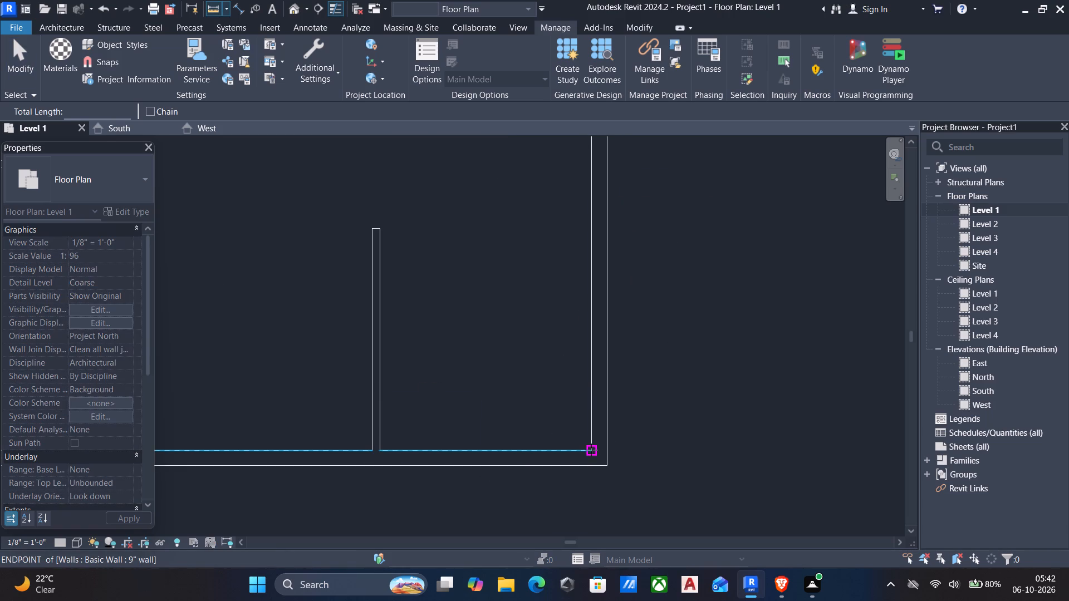
{"action": "left_click", "coordinate": [590, 450]}
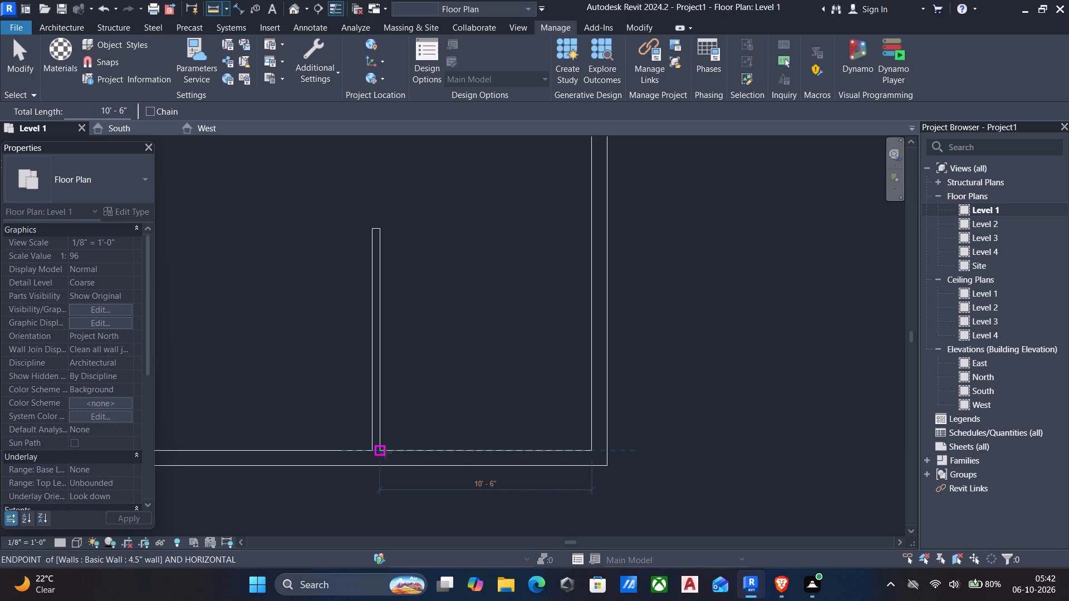
{"action": "scroll", "coordinate": [385, 452], "scroll_direction": "up", "scroll_amount": 3}
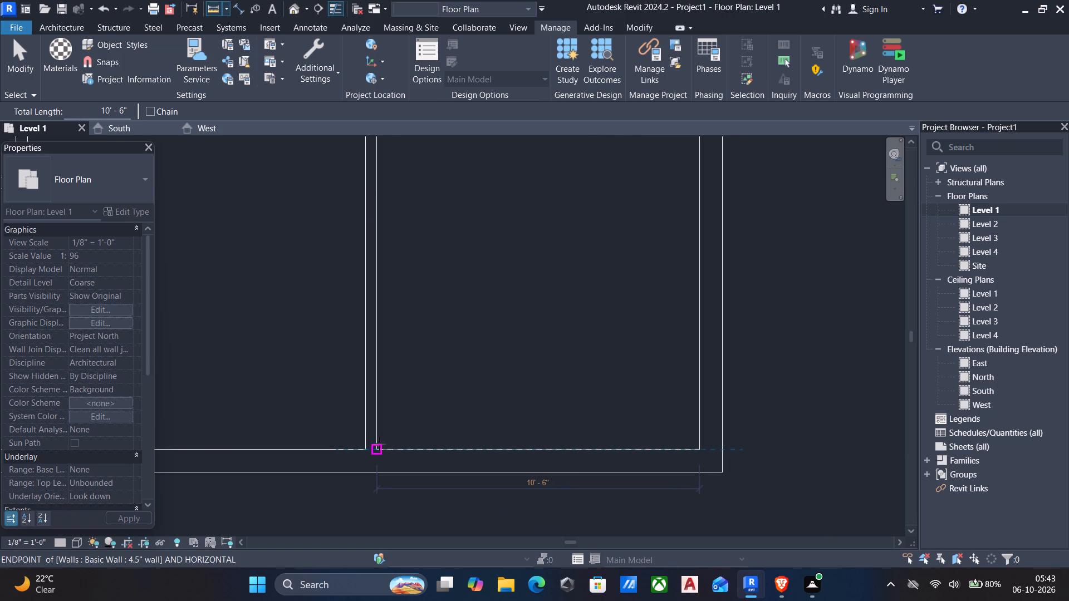
{"action": "key", "text": "Escape"}
Draw a horizontal 4.5" wall offset 5' below the upper-right room's bottom wall, from the right exterior wall to that room's left corner.
{"action": "scroll", "coordinate": [386, 439], "scroll_direction": "down", "scroll_amount": 2}
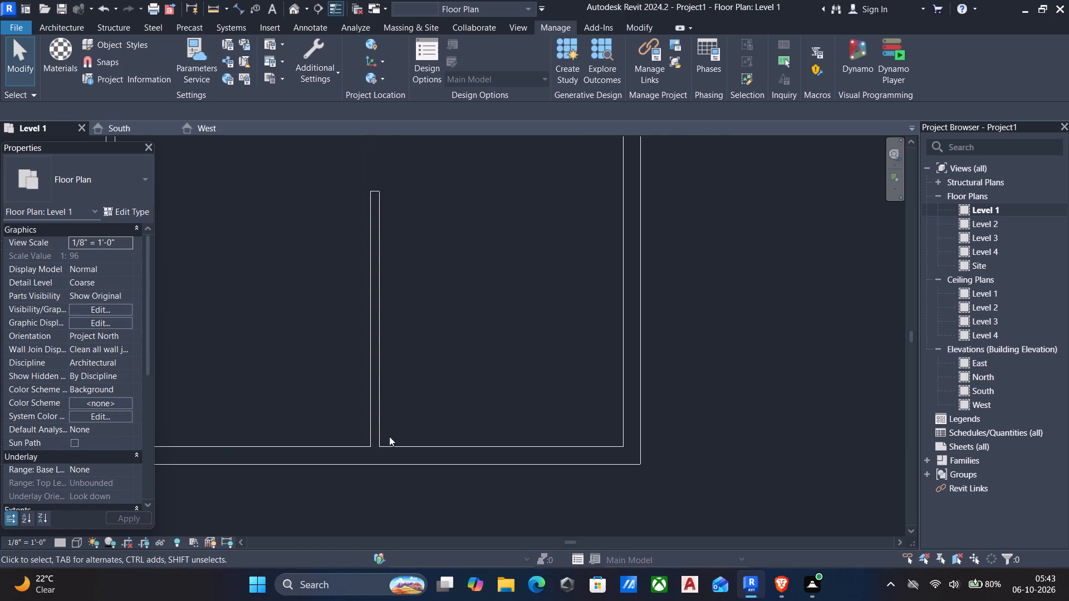
{"action": "scroll", "coordinate": [420, 415], "scroll_direction": "down", "scroll_amount": 1}
{"action": "middle_click_drag", "start_coordinate": [421, 416], "coordinate": [498, 456]}
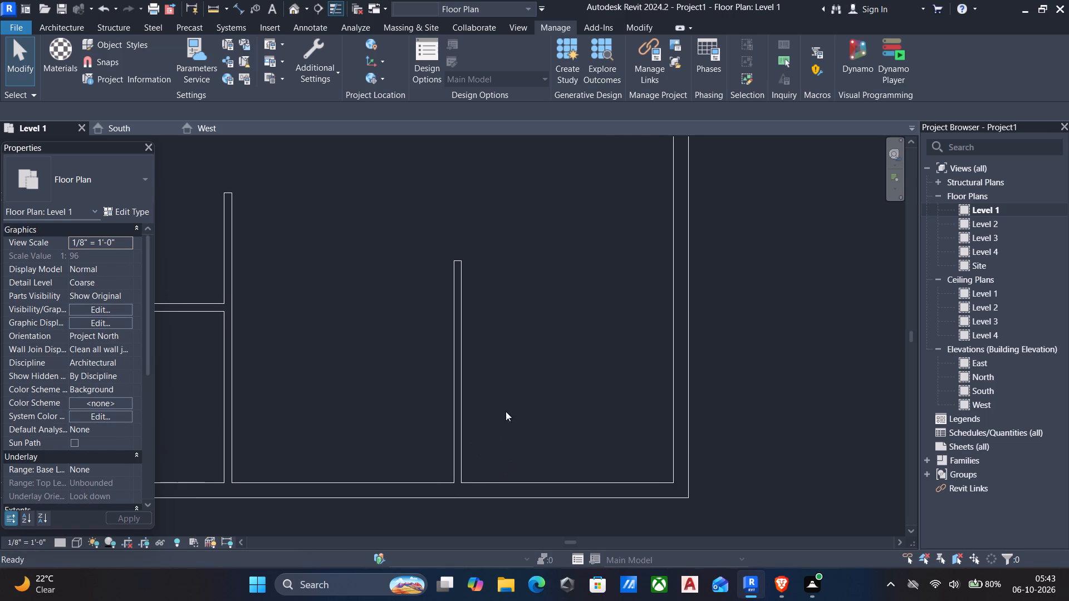
{"action": "scroll", "coordinate": [573, 311], "scroll_direction": "down", "scroll_amount": 1}
{"action": "middle_click_drag", "start_coordinate": [575, 317], "coordinate": [550, 467]}
{"action": "scroll", "coordinate": [548, 460], "scroll_direction": "down", "scroll_amount": 3}
{"action": "middle_click_drag", "start_coordinate": [534, 339], "coordinate": [562, 235]}
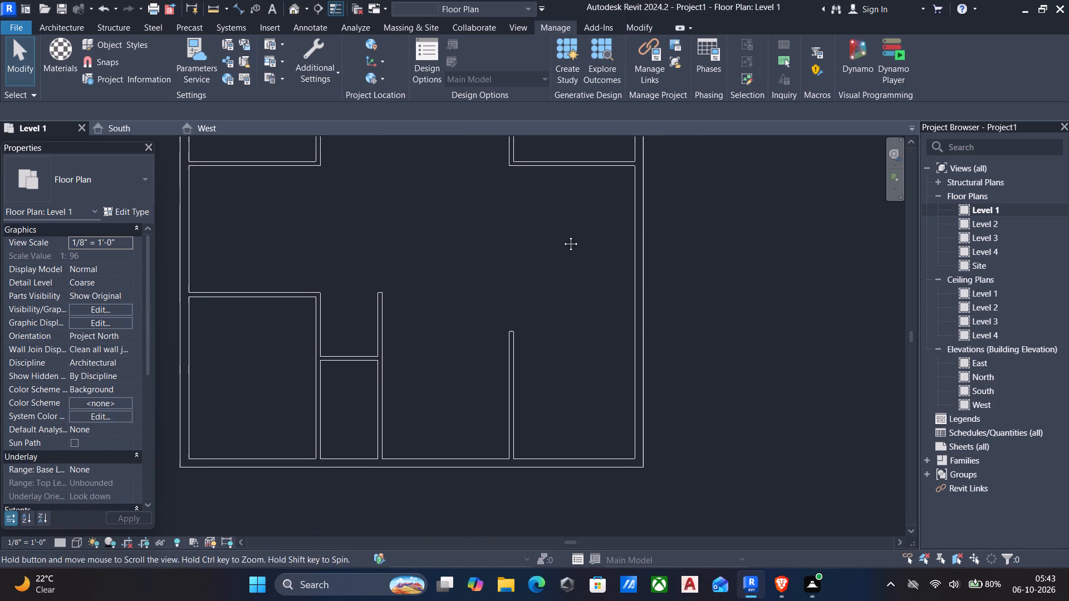
{"action": "middle_click_drag", "start_coordinate": [562, 235], "coordinate": [562, 231]}
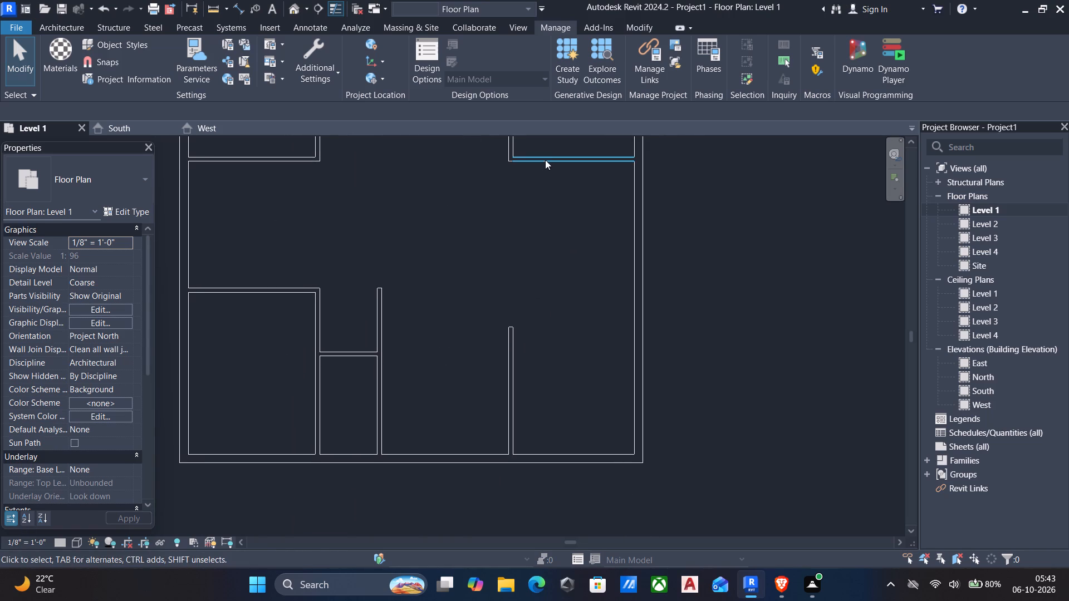
{"action": "left_click", "coordinate": [547, 160]}
{"action": "type", "text": "cs"}
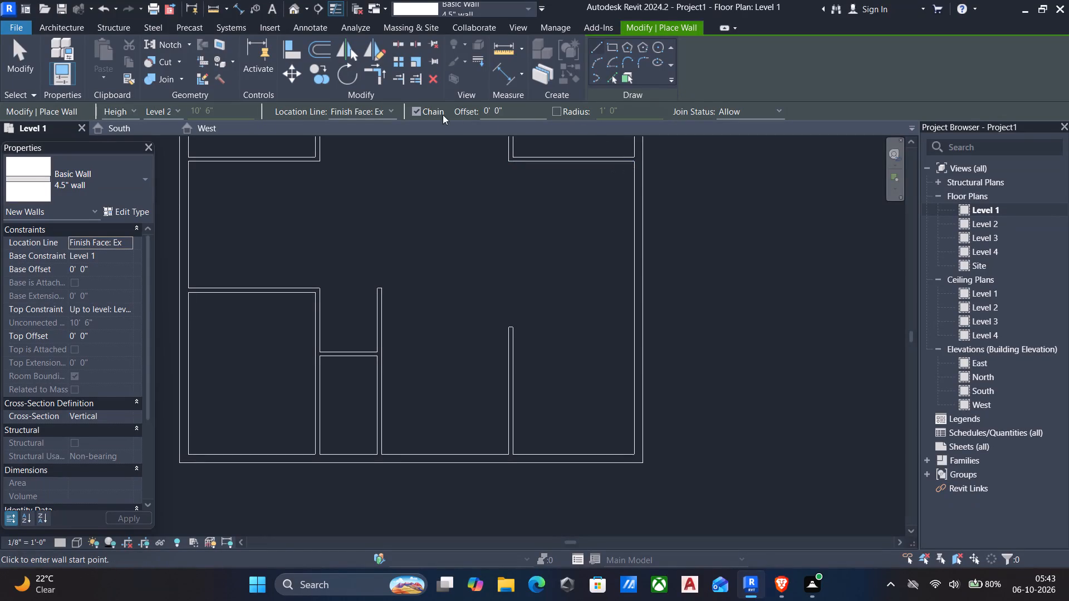
{"action": "left_click_drag", "start_coordinate": [510, 113], "coordinate": [0, 35]}
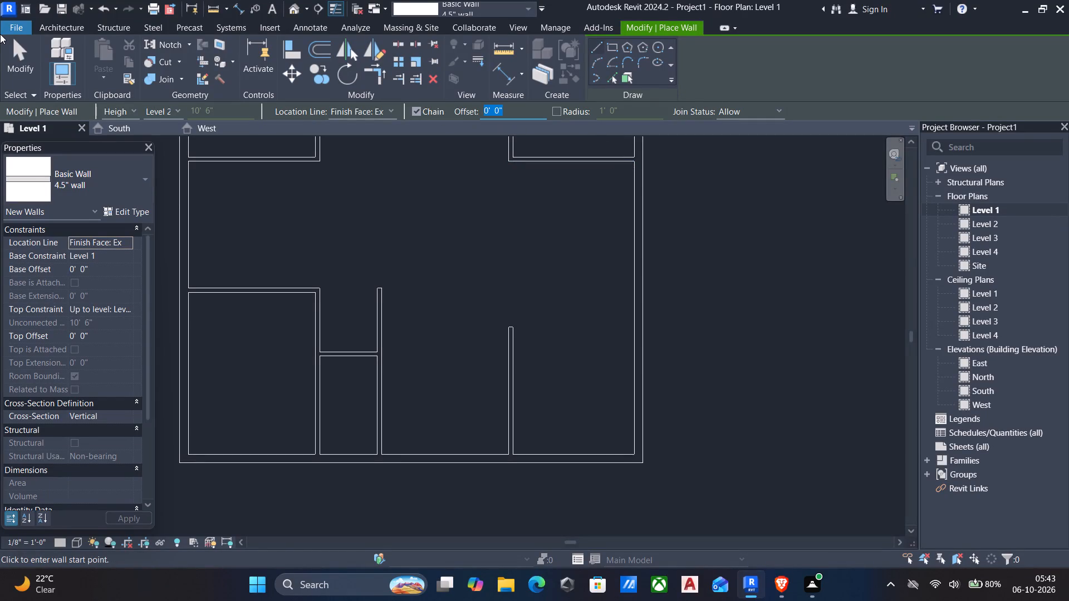
{"action": "key", "text": "5"}
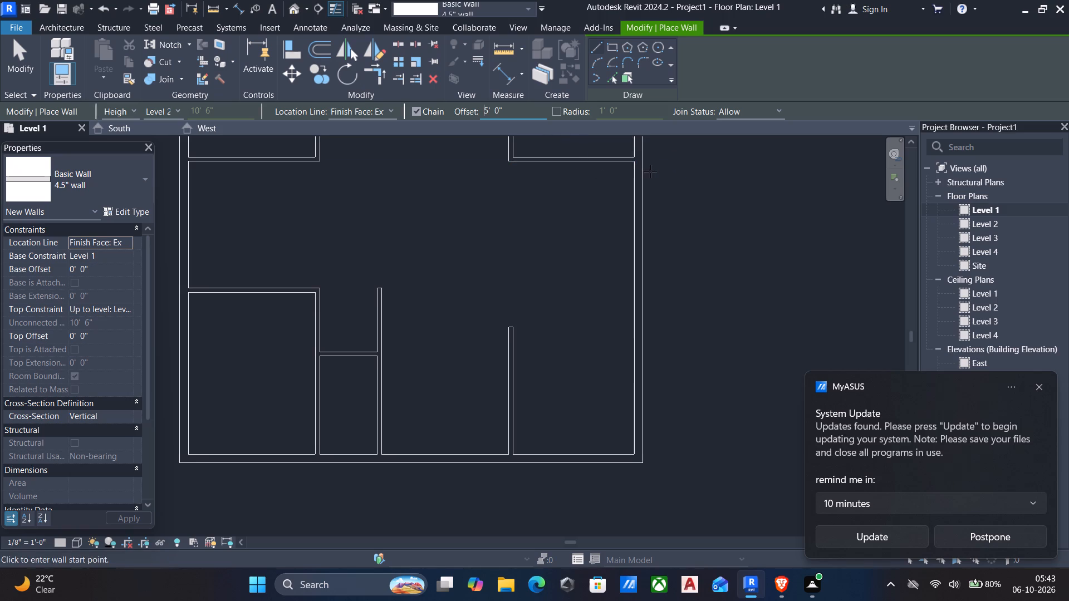
{"action": "left_click", "coordinate": [631, 162]}
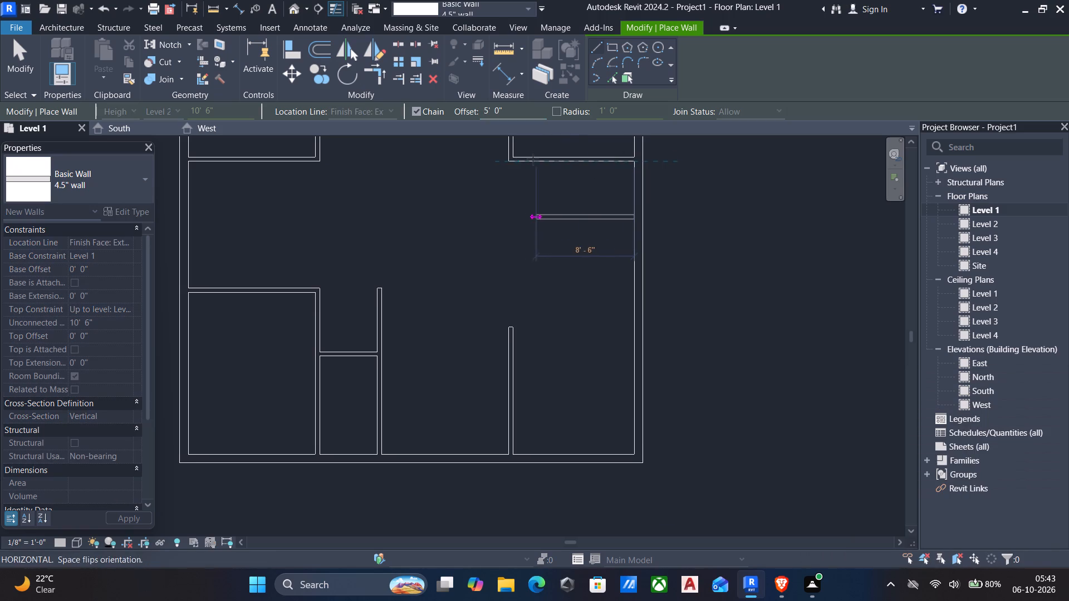
{"action": "left_click", "coordinate": [508, 161]}
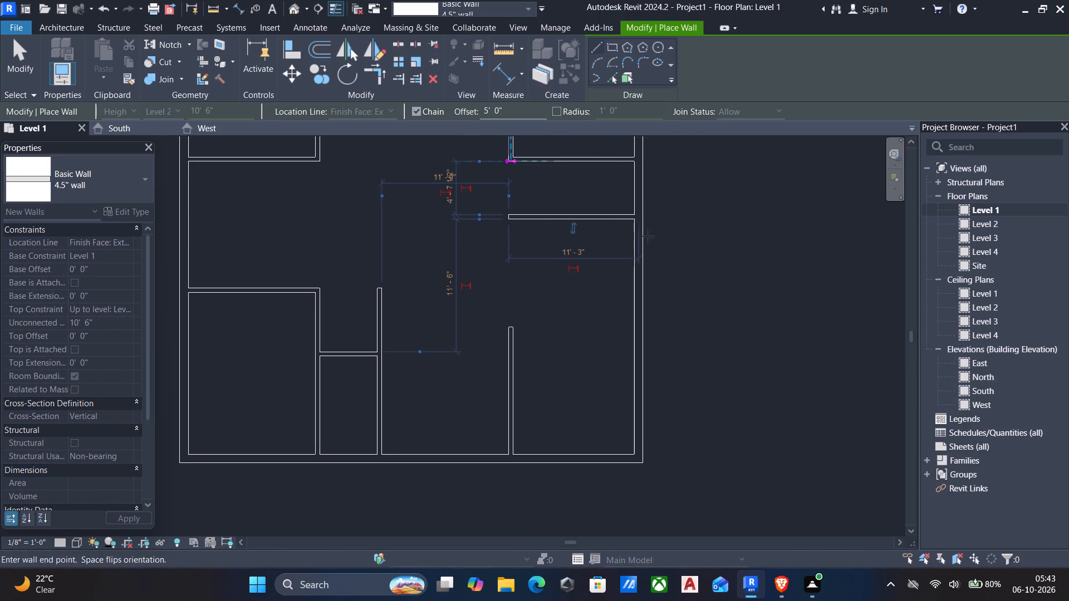
{"action": "key", "text": "Escape"}
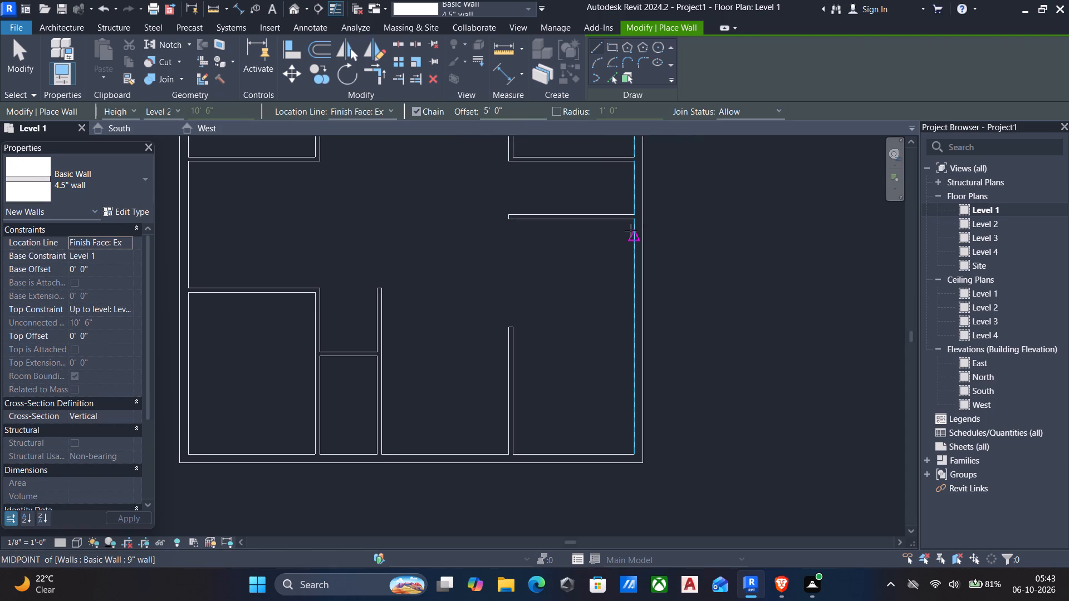
{"action": "key", "text": "Escape"}
Flip the new horizontal 4.5" partition below the upper-right room to the other side of its location line.
{"action": "left_click", "coordinate": [615, 213]}
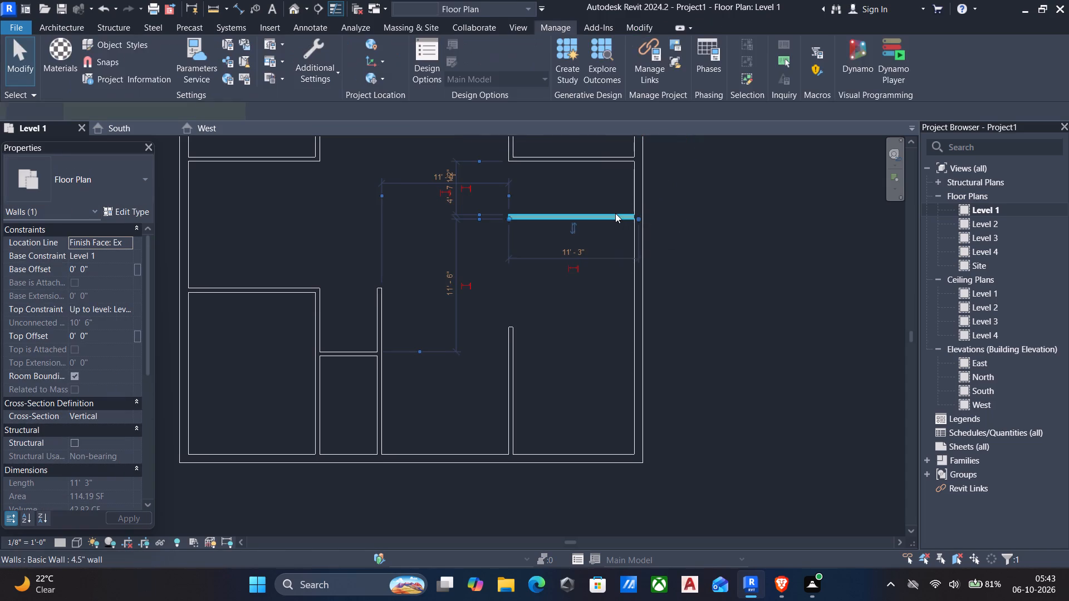
{"action": "key", "text": "space"}
{"action": "key", "text": "Escape"}
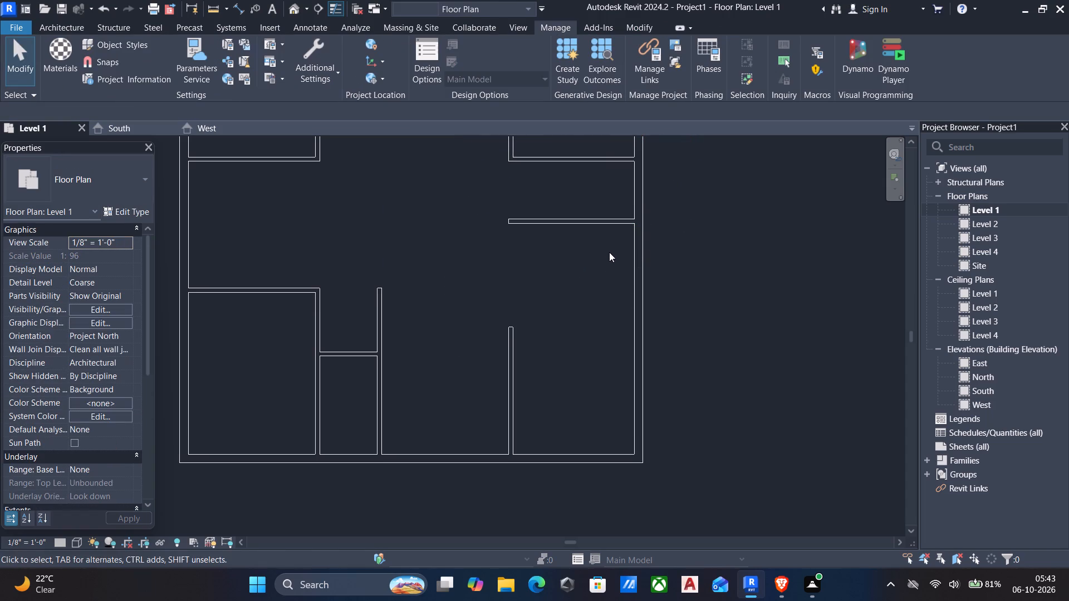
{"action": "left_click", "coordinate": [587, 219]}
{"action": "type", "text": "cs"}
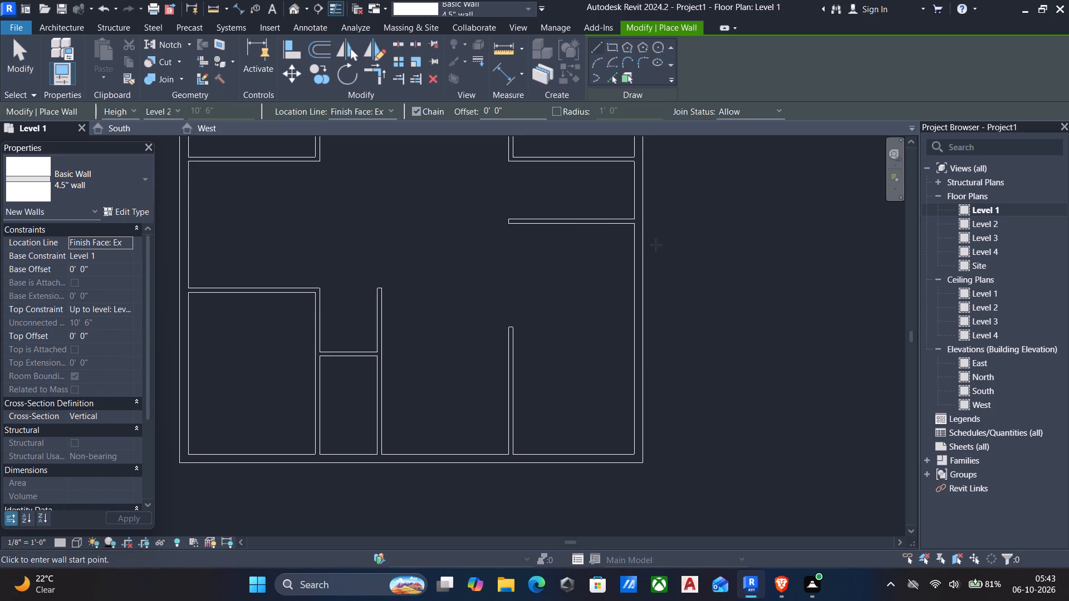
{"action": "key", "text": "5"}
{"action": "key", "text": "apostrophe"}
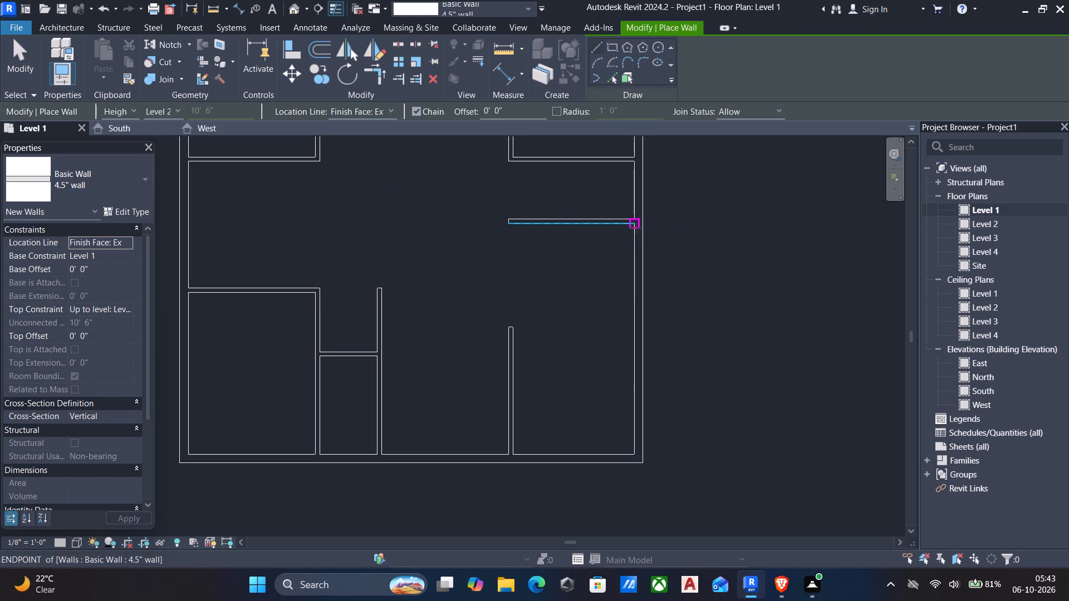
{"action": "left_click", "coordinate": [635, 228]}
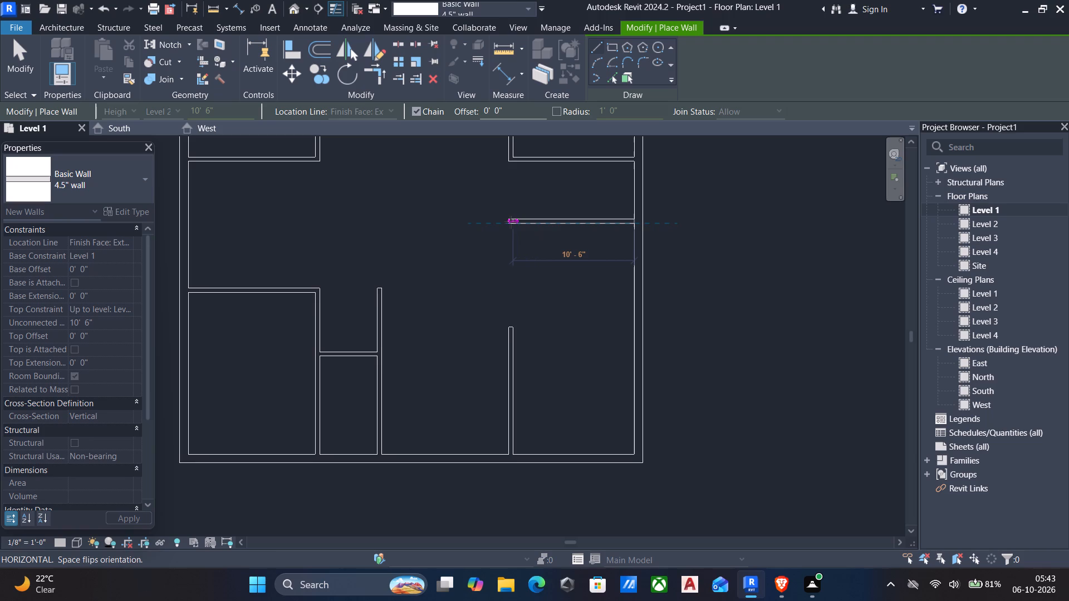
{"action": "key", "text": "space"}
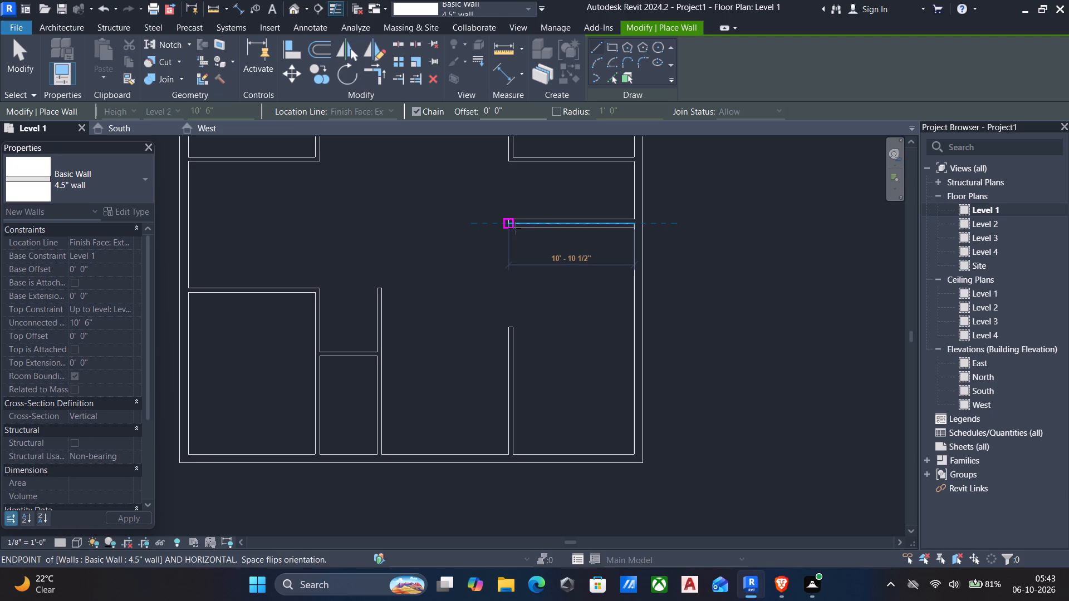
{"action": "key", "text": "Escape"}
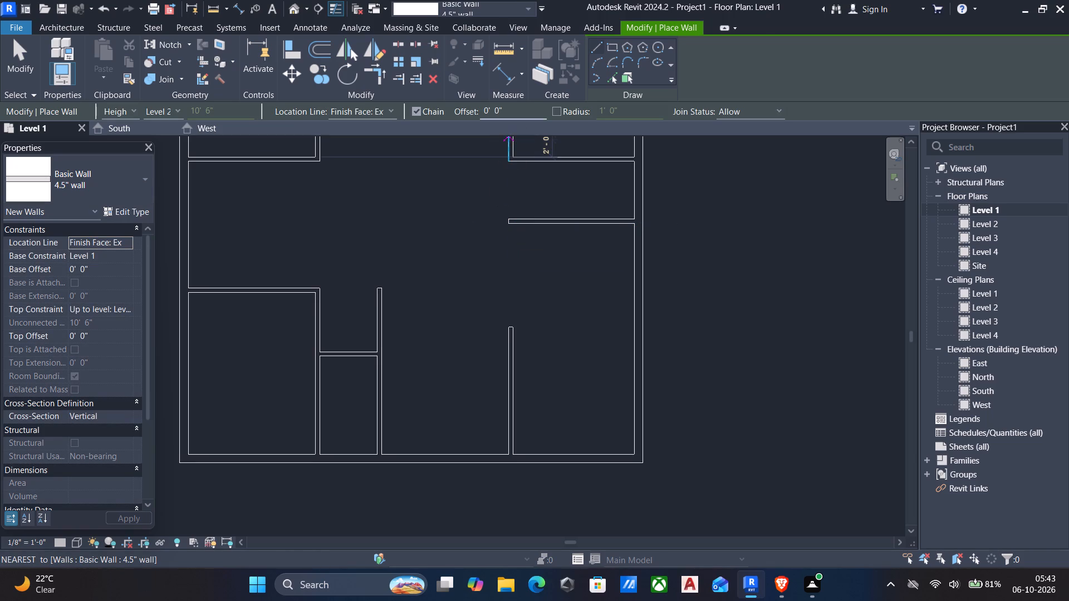
Draw a second horizontal 4.5" wall offset 5' below the first one, from the right exterior wall to that partition's free end.
{"action": "left_click_drag", "start_coordinate": [517, 111], "coordinate": [366, 102]}
{"action": "type", "text": "5'"}
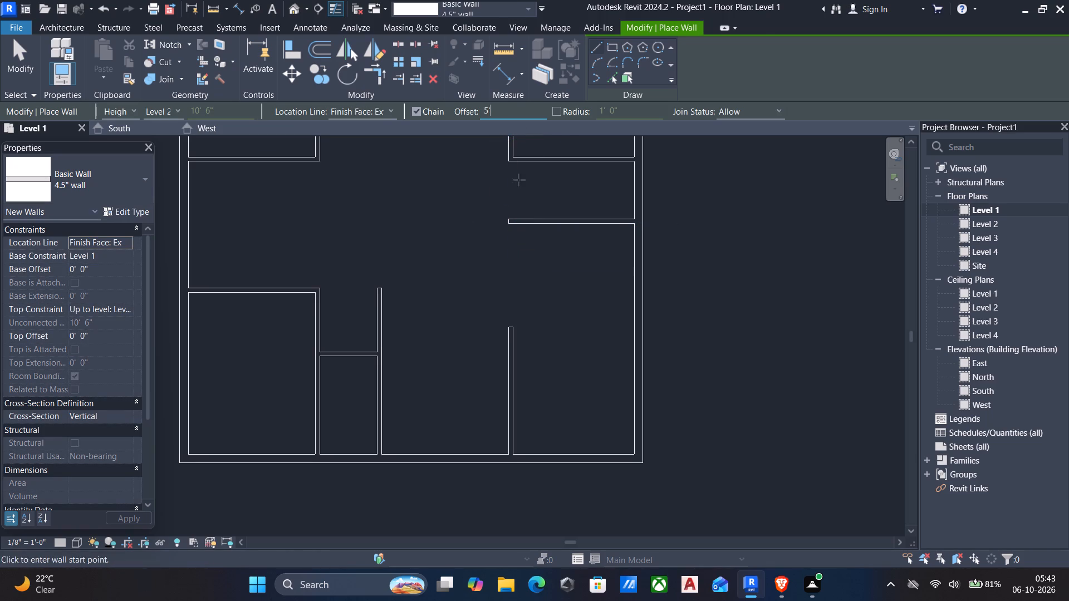
{"action": "left_click", "coordinate": [634, 227]}
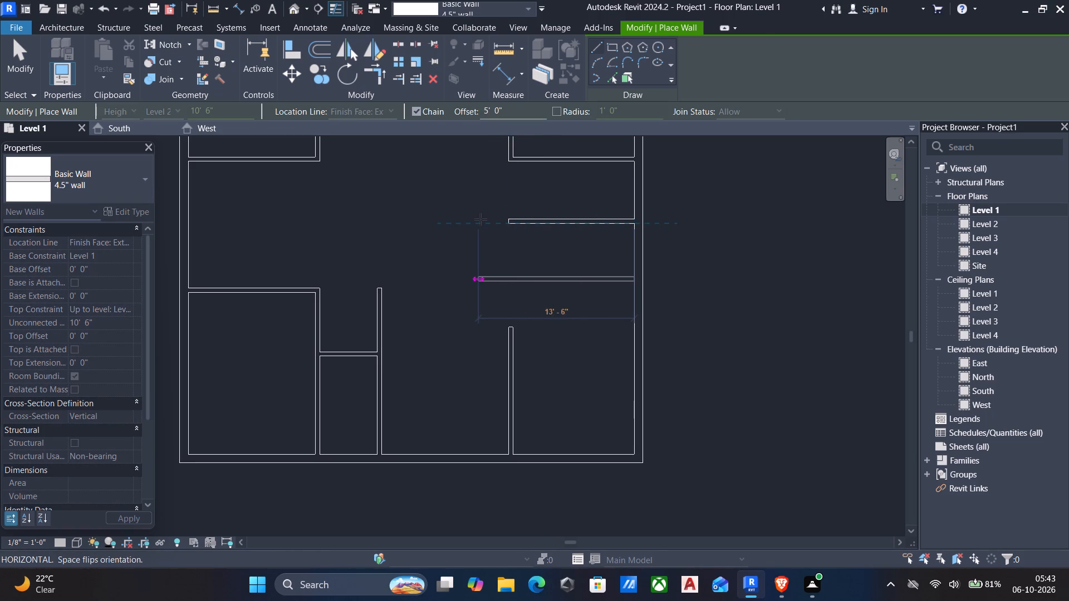
{"action": "left_click", "coordinate": [511, 224]}
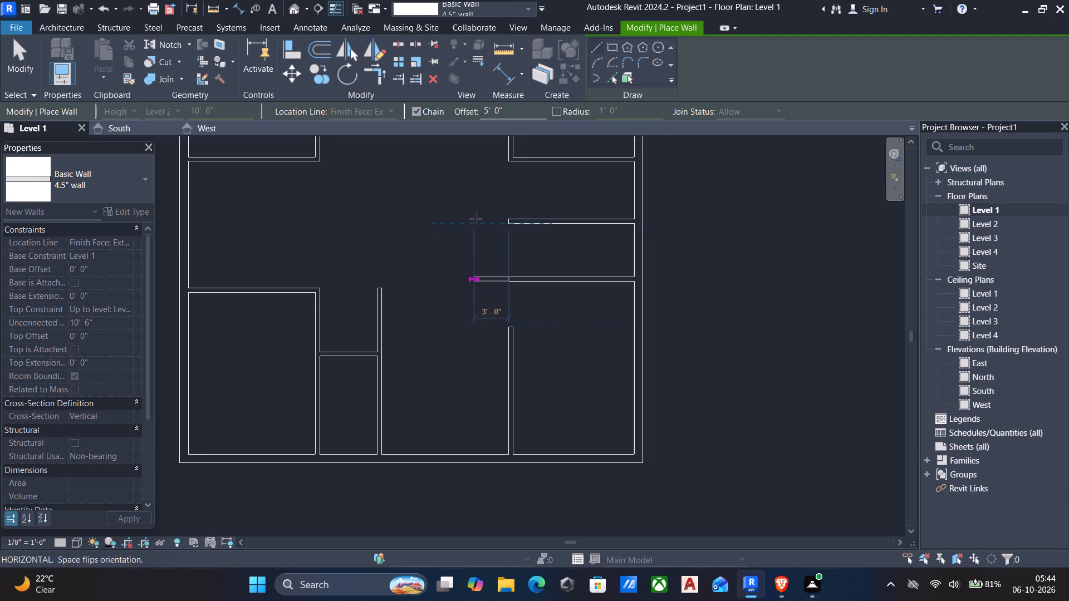
{"action": "key", "text": "Escape"}
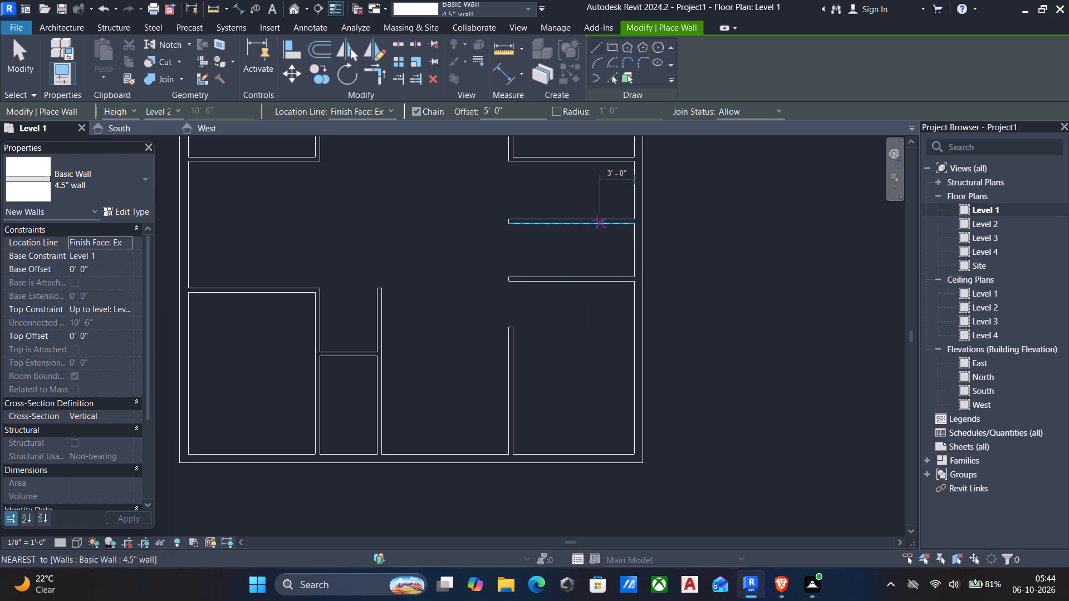
Draw a third horizontal 4.5" wall offset 9' below the second, from the right exterior wall to the third lower vertical partition.
{"action": "left_click_drag", "start_coordinate": [533, 107], "coordinate": [90, 95]}
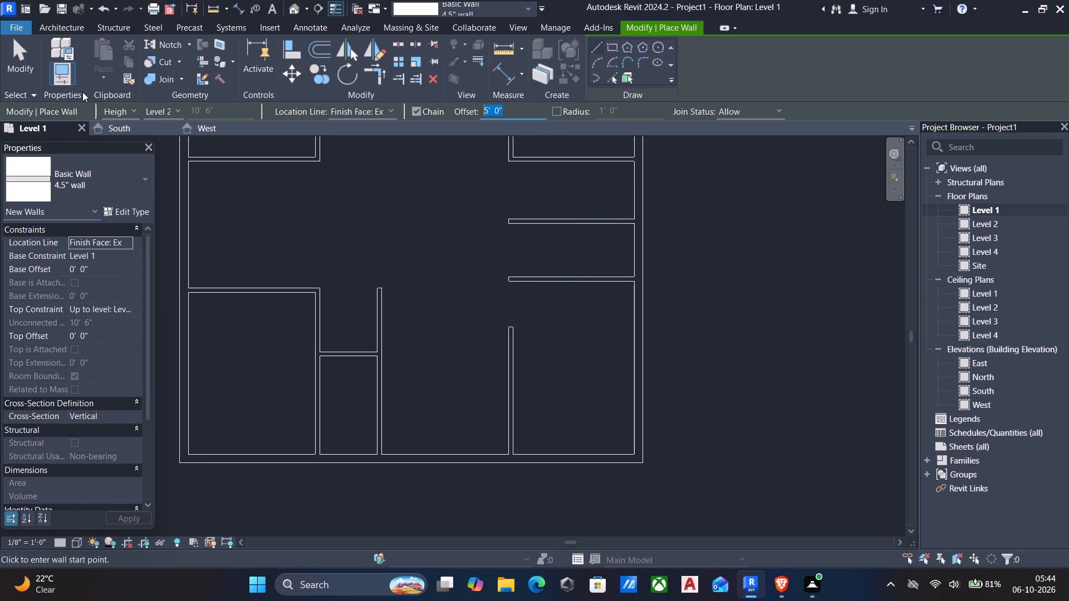
{"action": "type", "text": "9'"}
{"action": "scroll", "coordinate": [640, 287], "scroll_direction": "up", "scroll_amount": 4}
{"action": "left_click", "coordinate": [630, 274]}
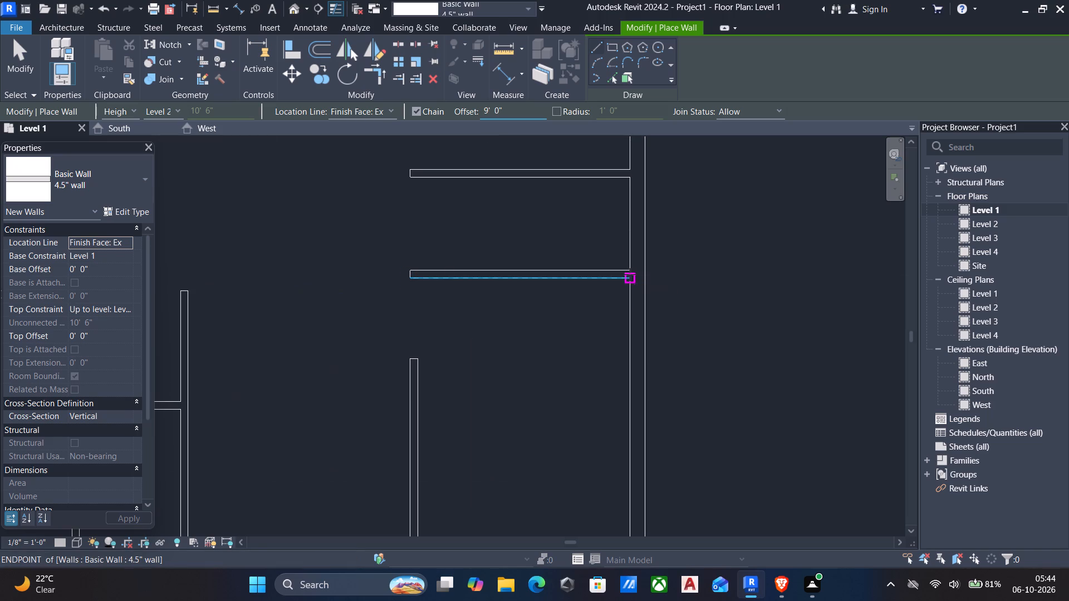
{"action": "left_click", "coordinate": [416, 275]}
{"action": "key", "text": "Escape"}
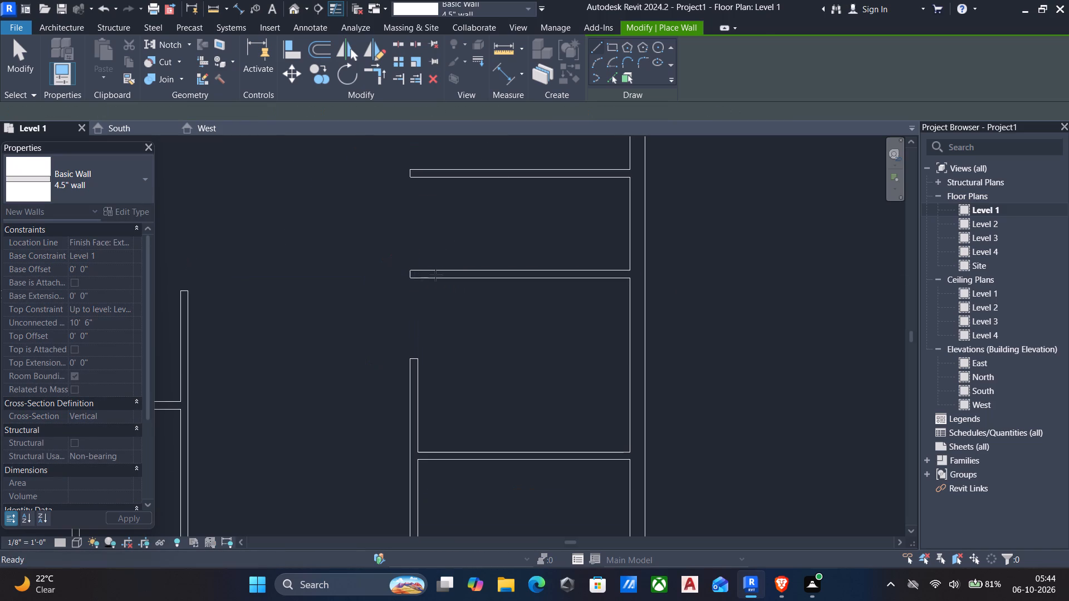
{"action": "key", "text": "Escape"}
Flip the second horizontal 4.5" partition to the other side of its location line.
{"action": "middle_click_drag", "start_coordinate": [568, 252], "coordinate": [569, 309]}
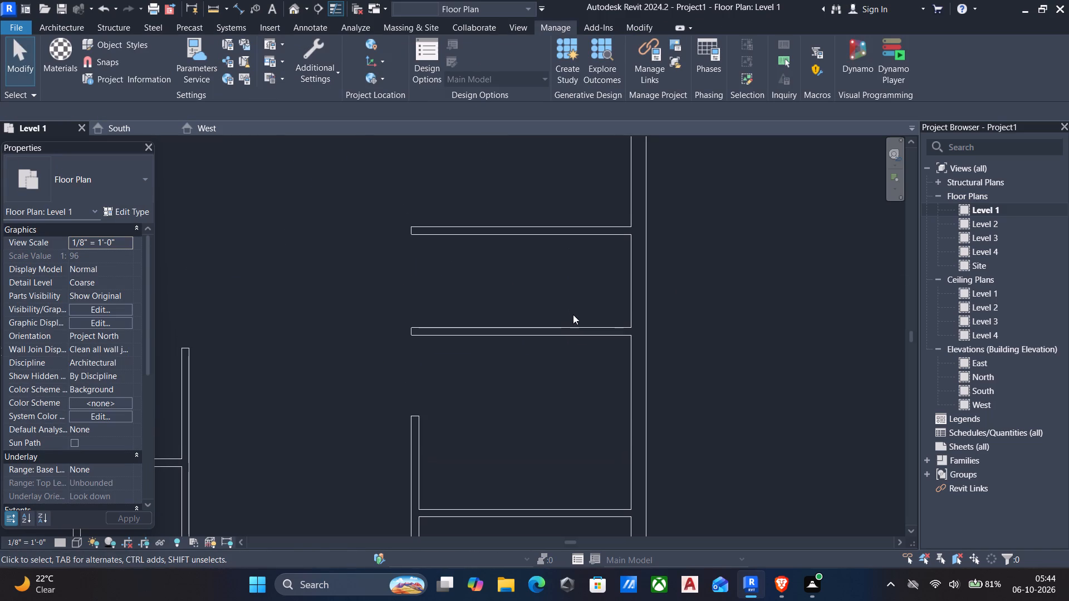
{"action": "left_click", "coordinate": [631, 314]}
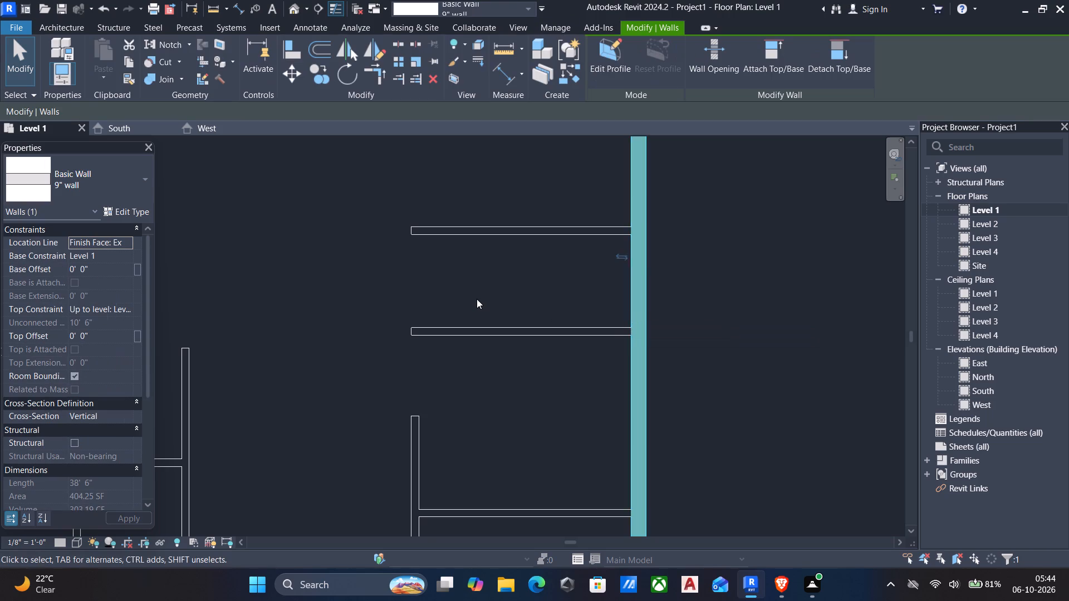
{"action": "scroll", "coordinate": [475, 299], "scroll_direction": "down", "scroll_amount": 2}
{"action": "key", "text": "Escape"}
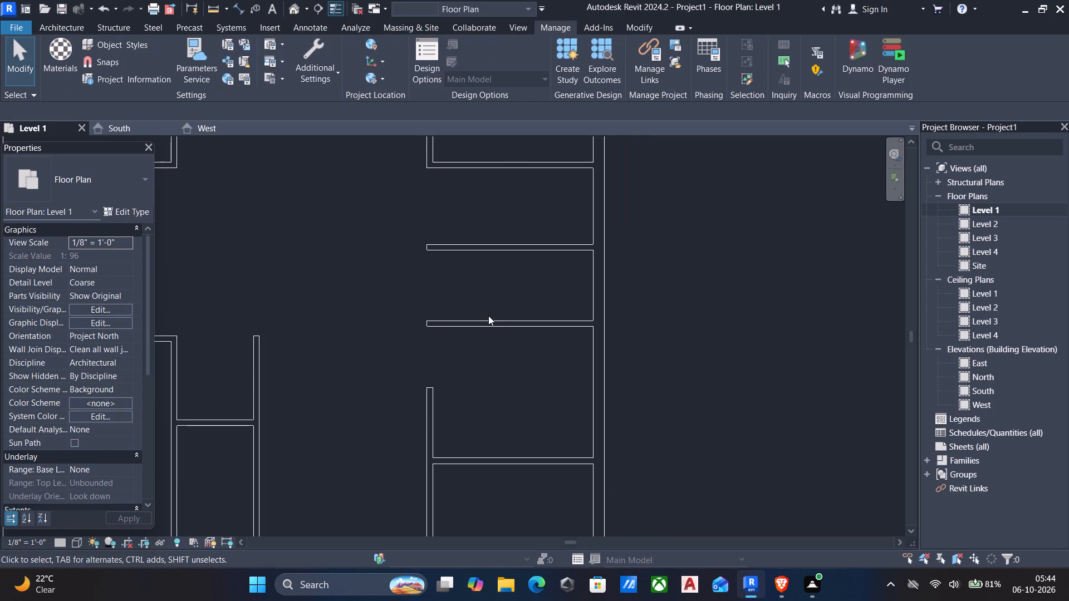
{"action": "left_click", "coordinate": [485, 320]}
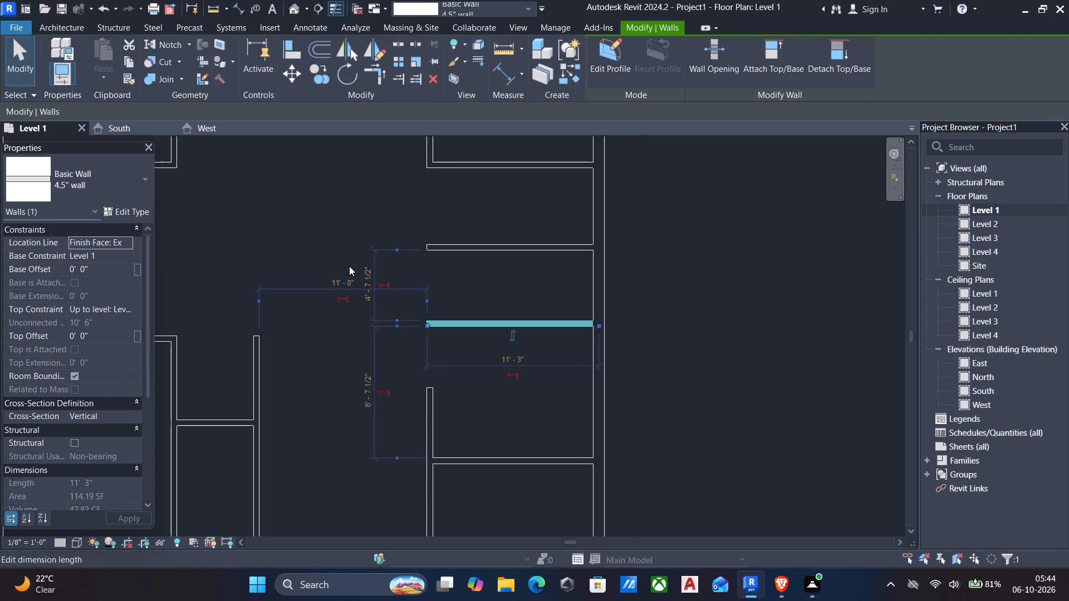
{"action": "key", "text": "space"}
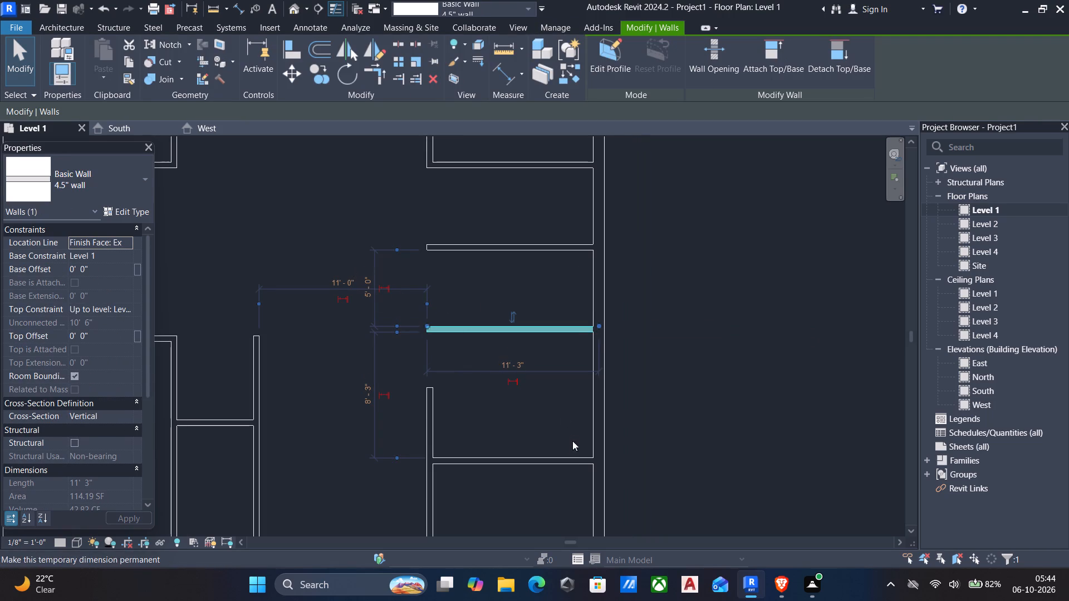
Flip the lowest horizontal 4.5" partition on the right side and set its clear distance from the partition above to 9'.
{"action": "left_click", "coordinate": [522, 461]}
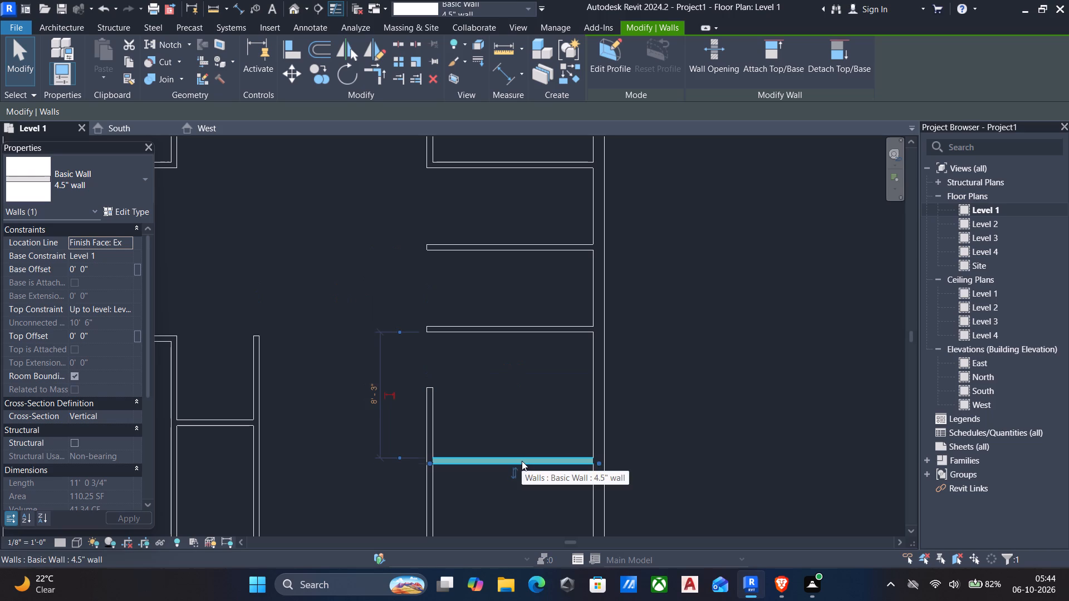
{"action": "key", "text": "space"}
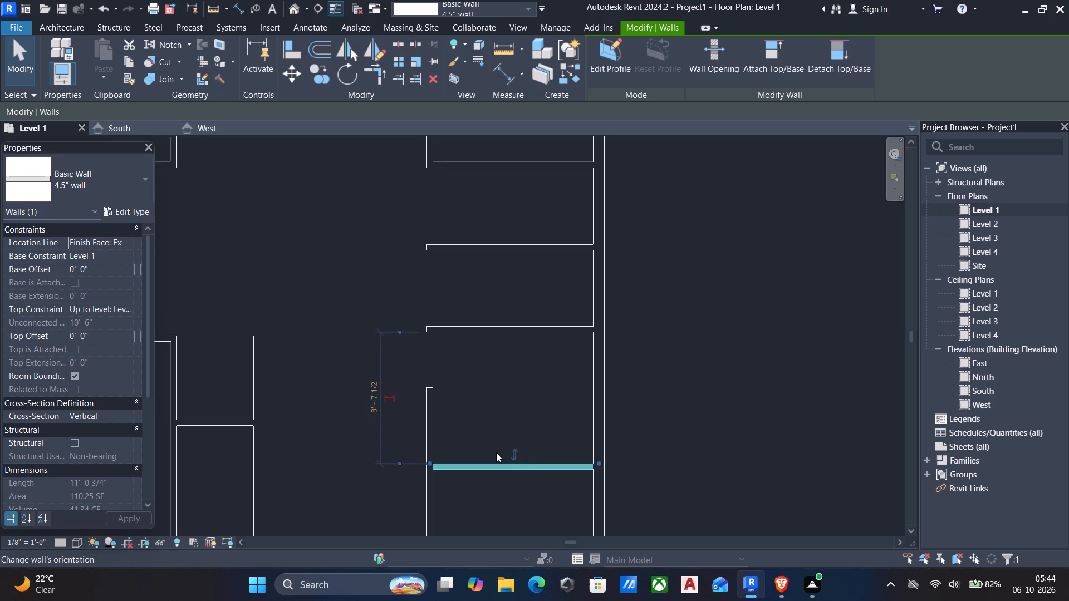
{"action": "left_click", "coordinate": [367, 394]}
{"action": "type", "text": "9'"}
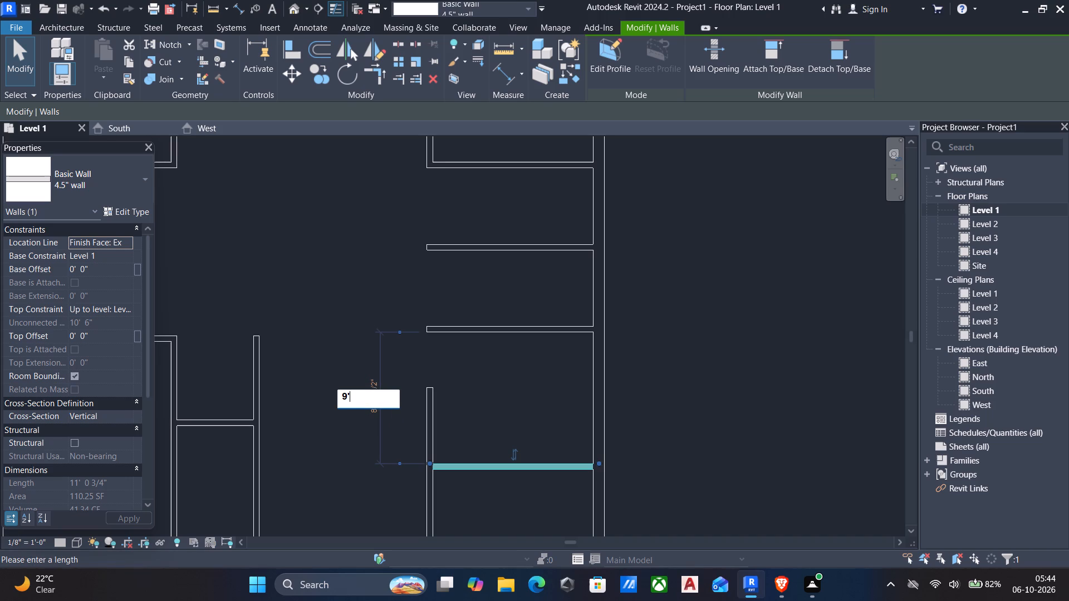
{"action": "key", "text": "Return"}
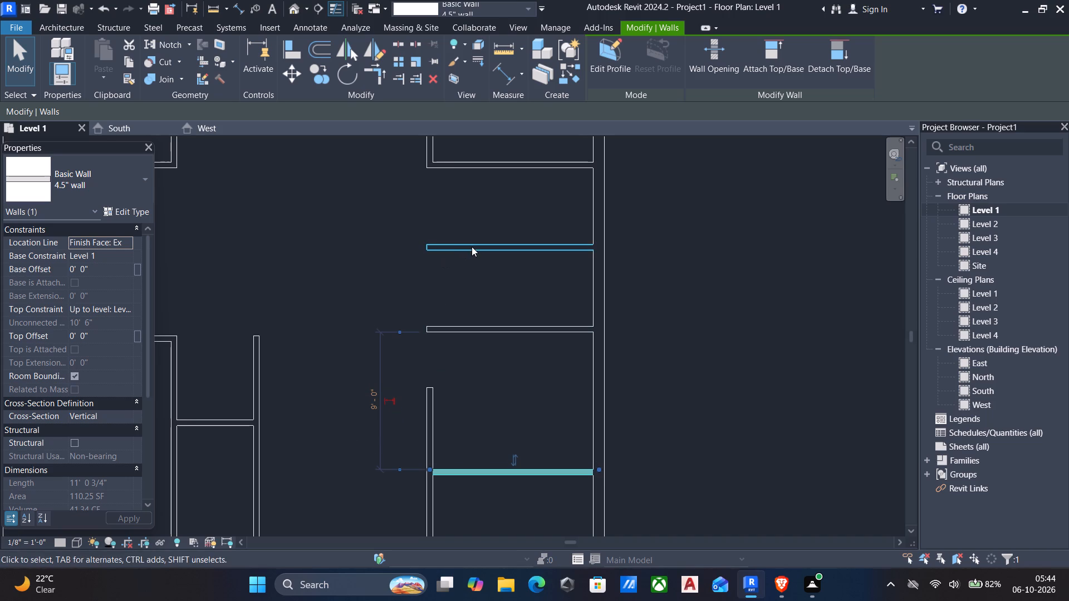
Measure the clear spacing between successive horizontal partitions along the right exterior wall, from the upper-right room's bottom wall down to the bottom exterior wall.
{"action": "type", "text": "dd"}
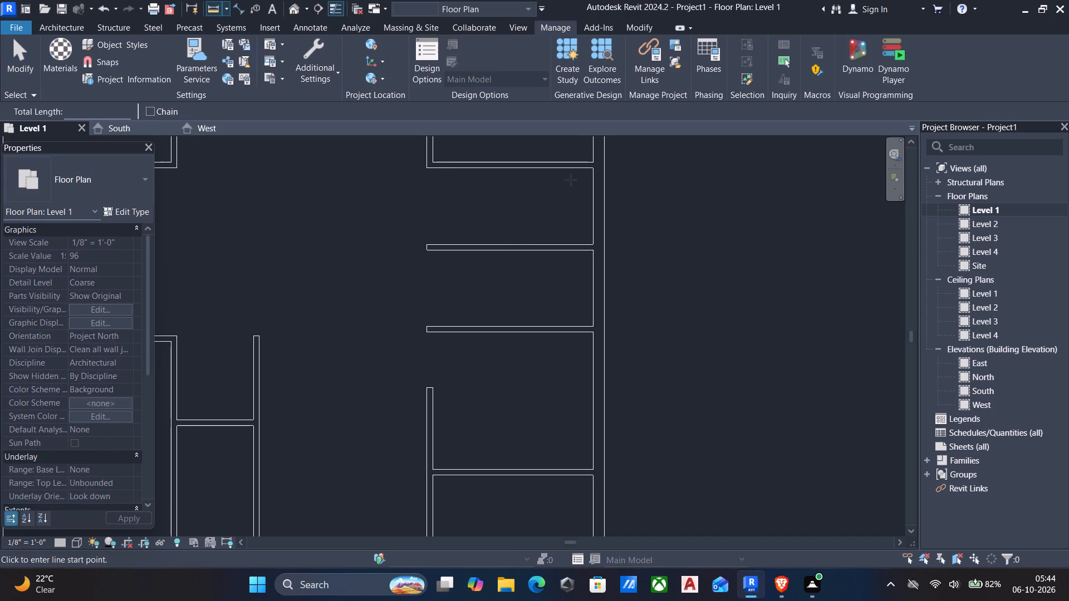
{"action": "left_click", "coordinate": [591, 168]}
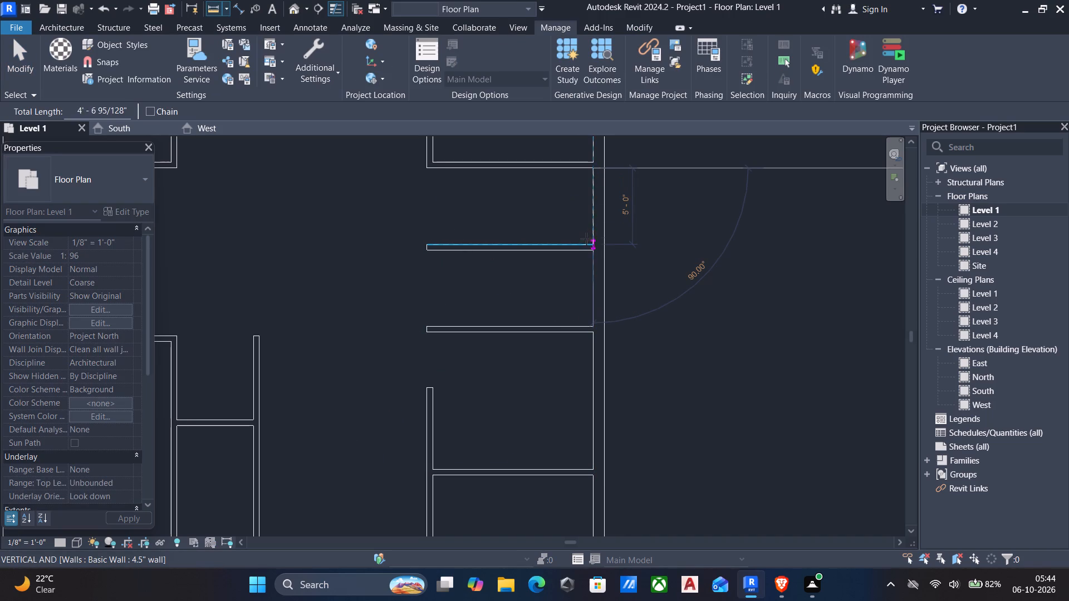
{"action": "left_click_drag", "start_coordinate": [594, 258], "coordinate": [594, 272]}
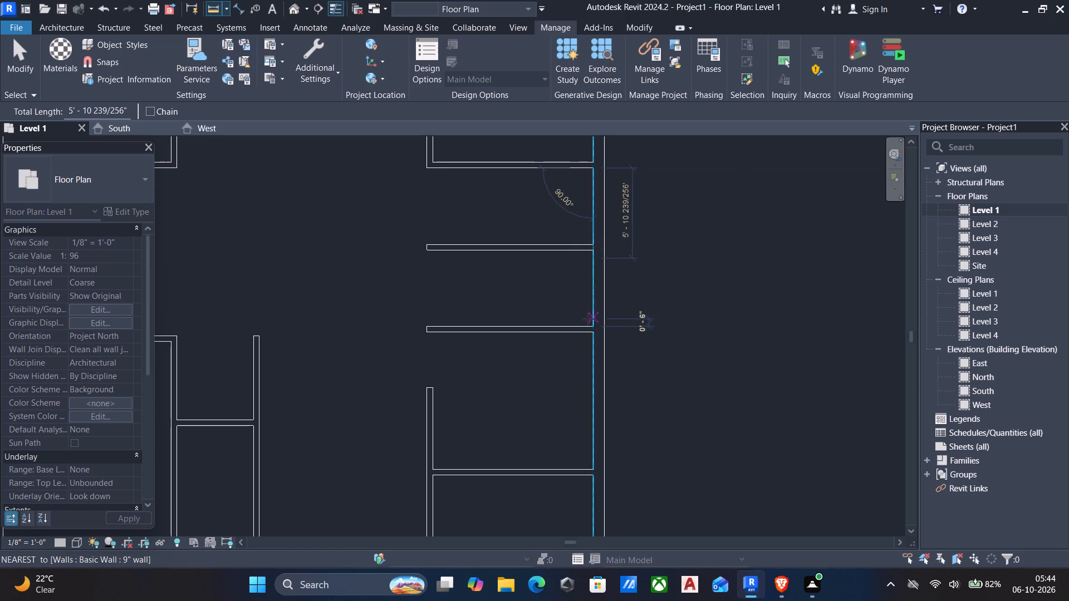
{"action": "left_click", "coordinate": [594, 254]}
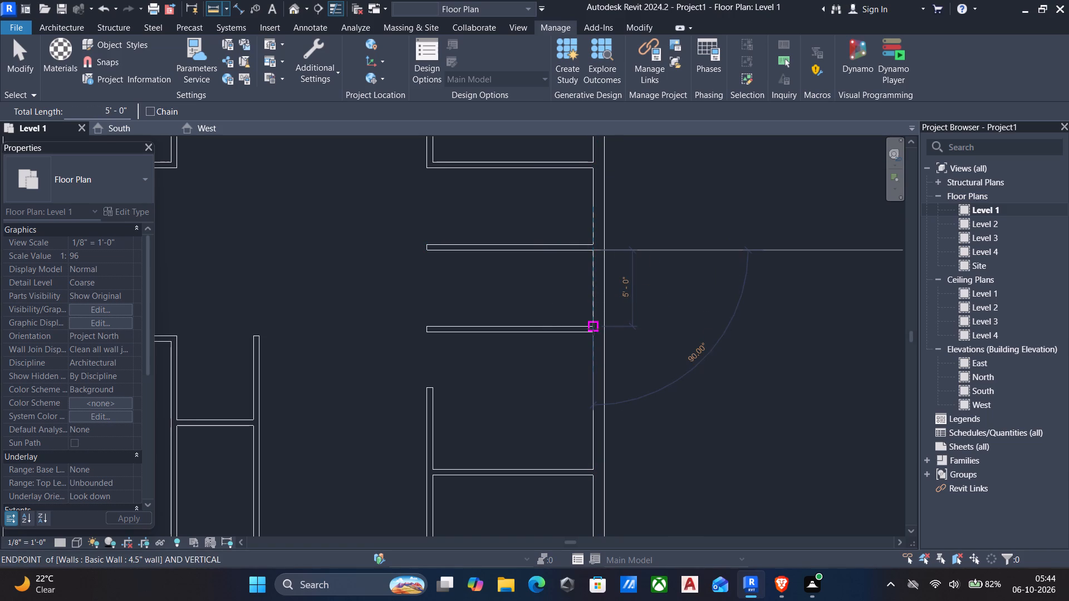
{"action": "left_click", "coordinate": [593, 329]}
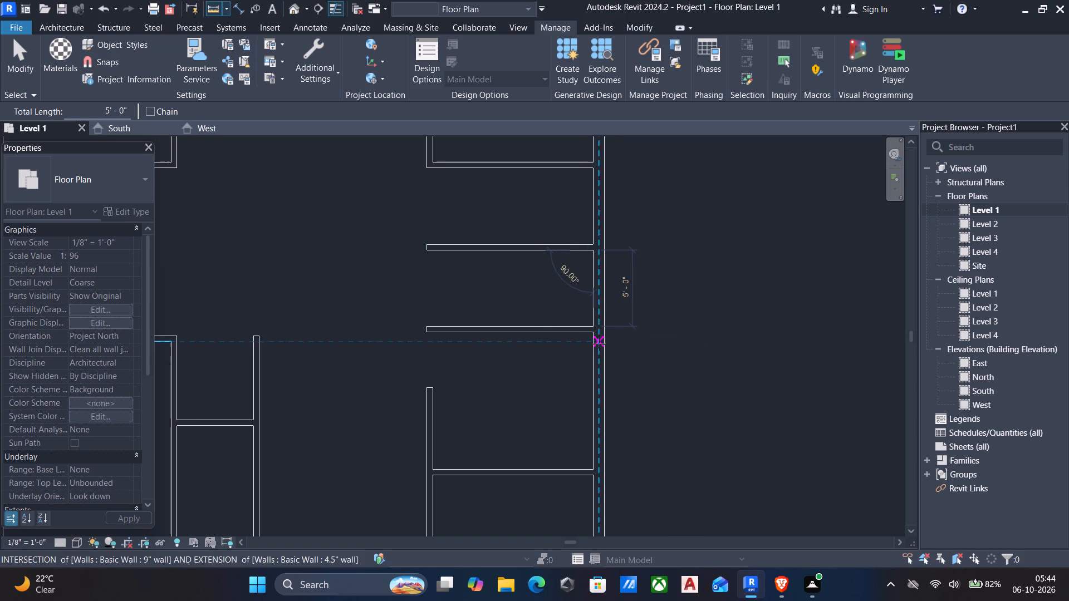
{"action": "left_click", "coordinate": [594, 333]}
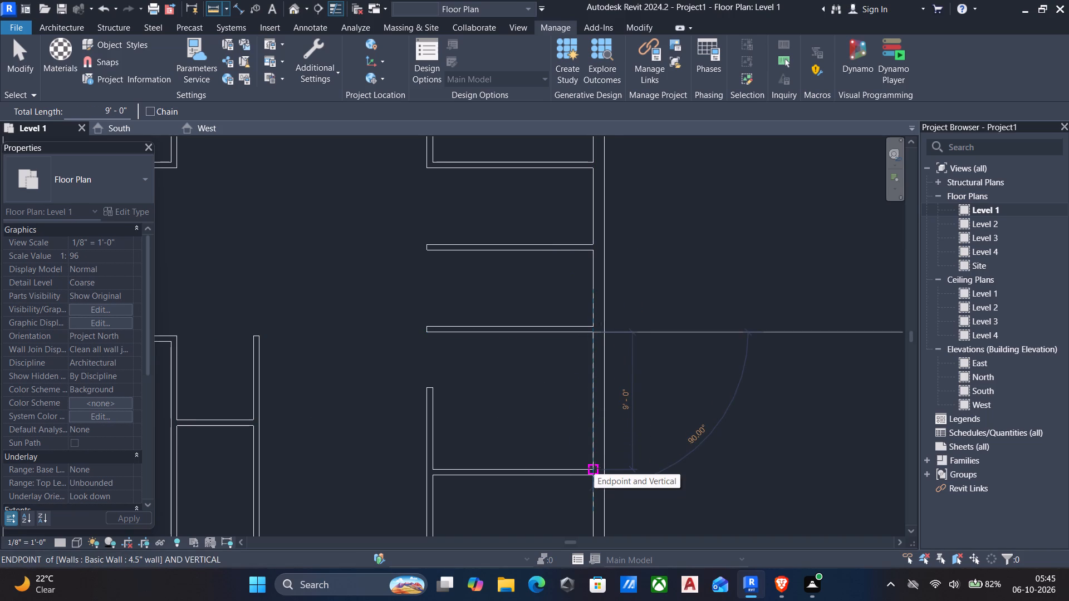
{"action": "left_click", "coordinate": [594, 468]}
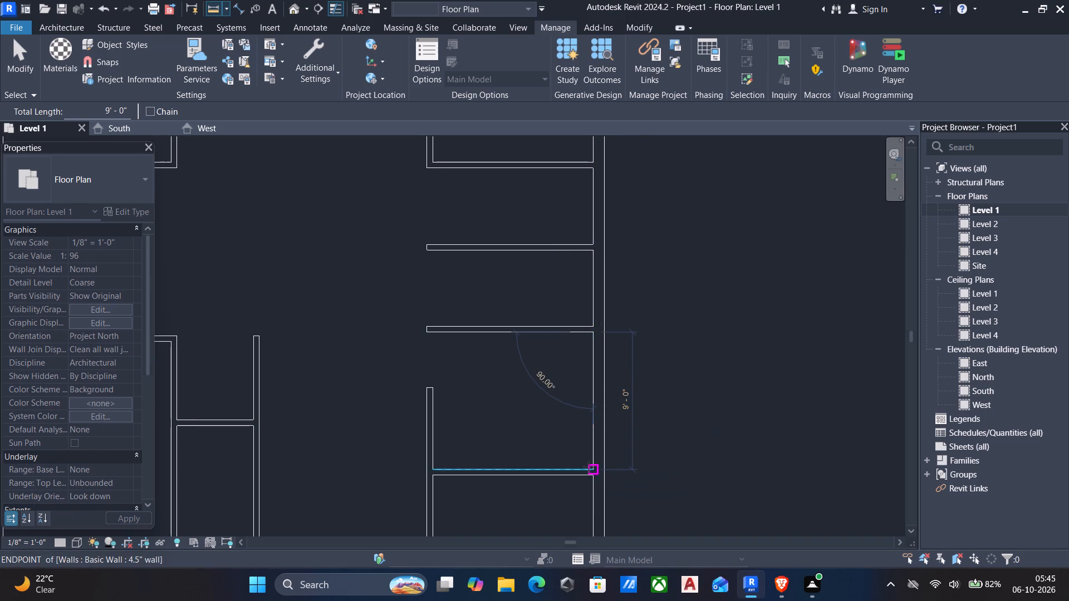
{"action": "middle_click_drag", "start_coordinate": [589, 467], "coordinate": [655, 339]}
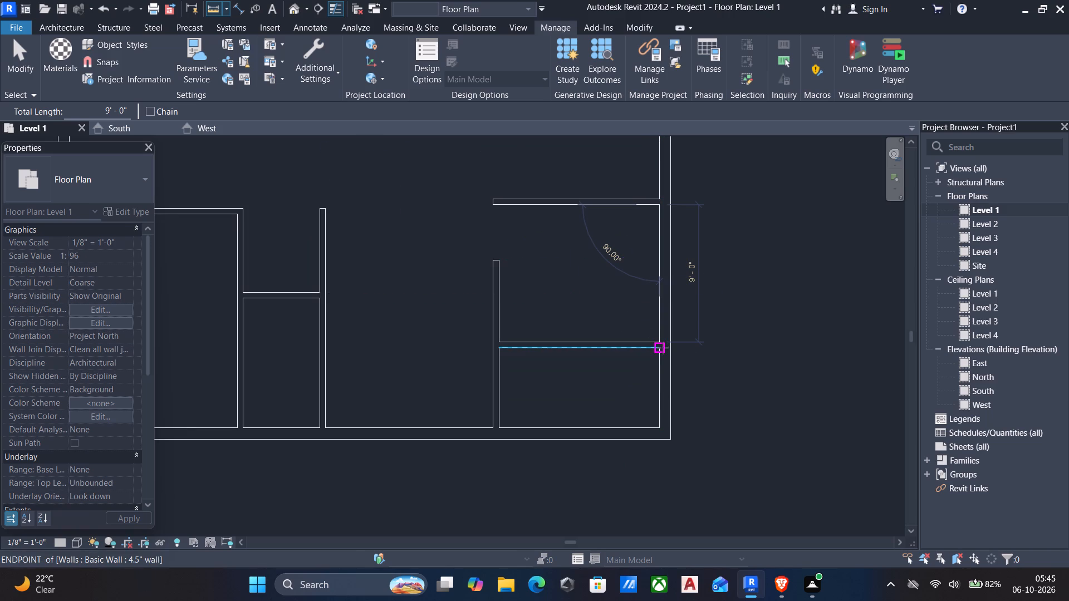
{"action": "left_click", "coordinate": [663, 349]}
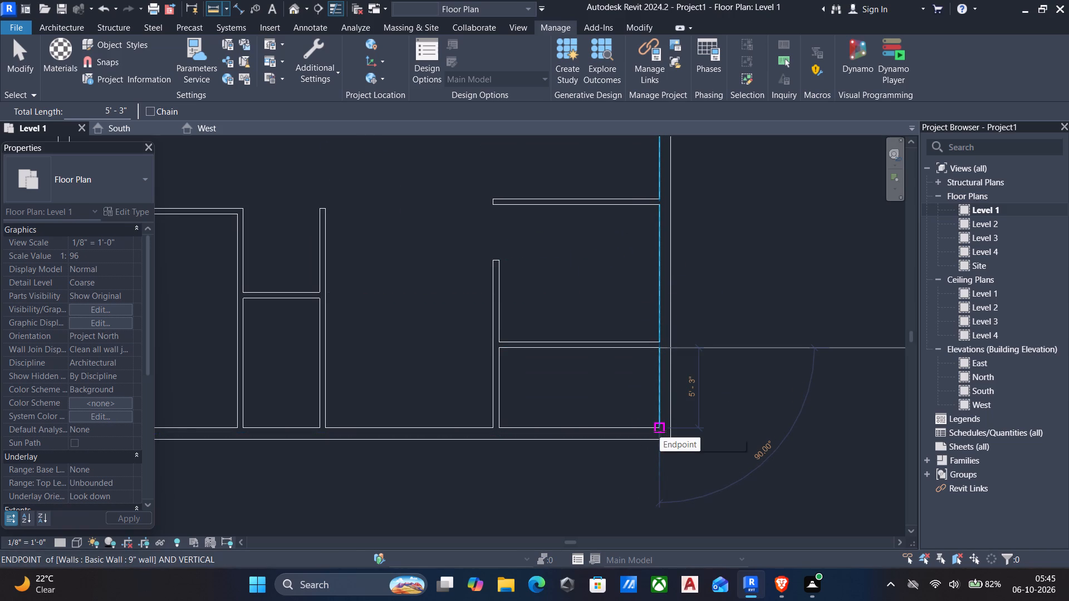
{"action": "scroll", "coordinate": [660, 431], "scroll_direction": "up", "scroll_amount": 4}
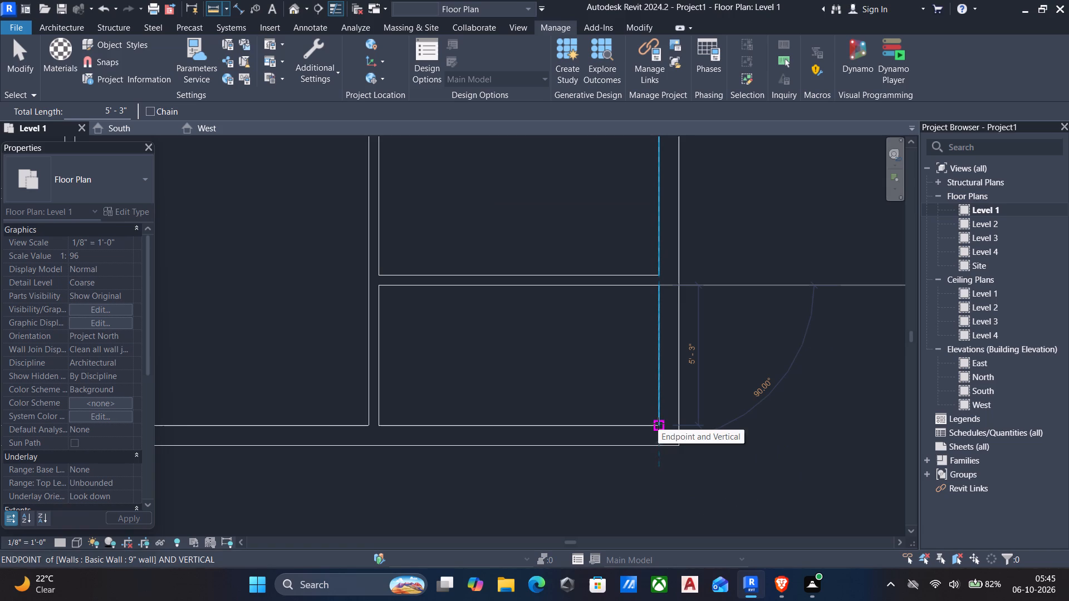
{"action": "left_click", "coordinate": [658, 423]}
Measure the clear spacing between successive horizontal walls along the left exterior wall, from the bottom exterior wall up to the top one.
{"action": "scroll", "coordinate": [634, 413], "scroll_direction": "down", "scroll_amount": 4}
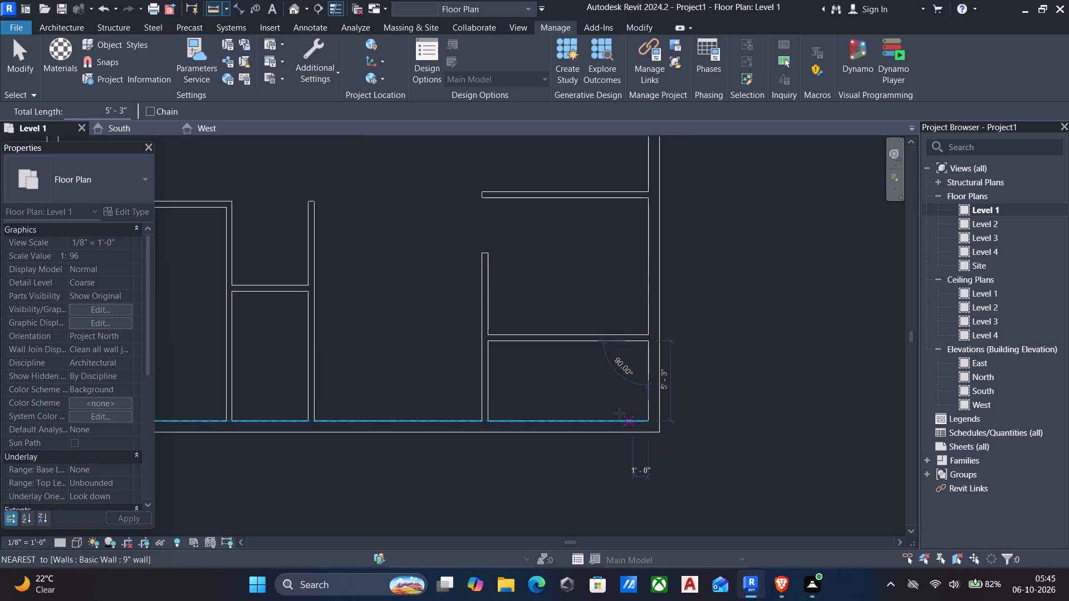
{"action": "middle_click_drag", "start_coordinate": [606, 407], "coordinate": [915, 442]}
{"action": "scroll", "coordinate": [916, 442], "scroll_direction": "down", "scroll_amount": 2}
{"action": "scroll", "coordinate": [664, 333], "scroll_direction": "down", "scroll_amount": 1}
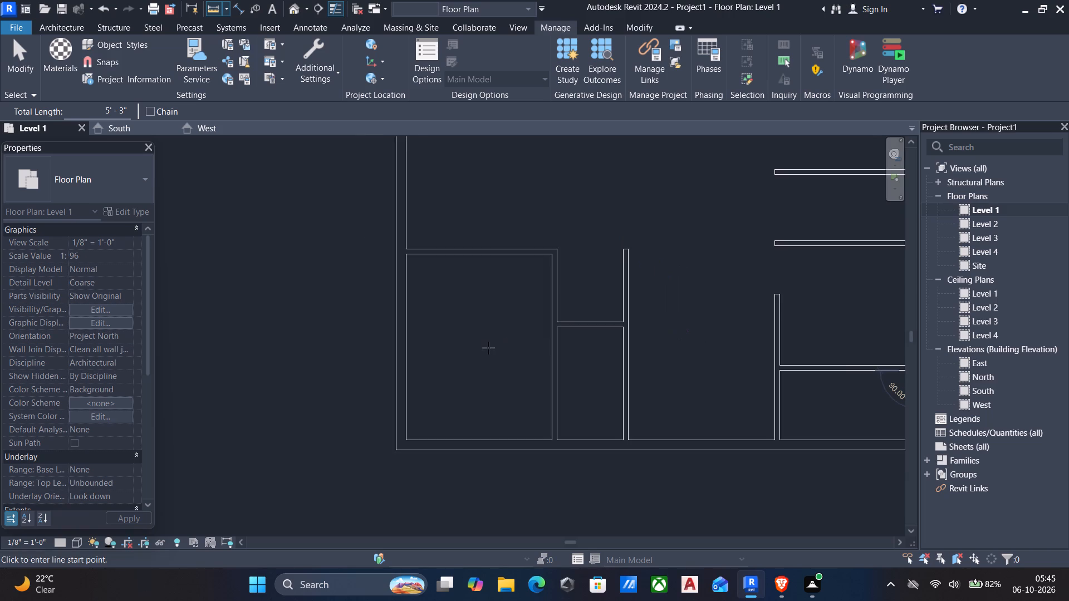
{"action": "scroll", "coordinate": [488, 352], "scroll_direction": "down", "scroll_amount": 1}
{"action": "middle_click_drag", "start_coordinate": [488, 353], "coordinate": [541, 386]}
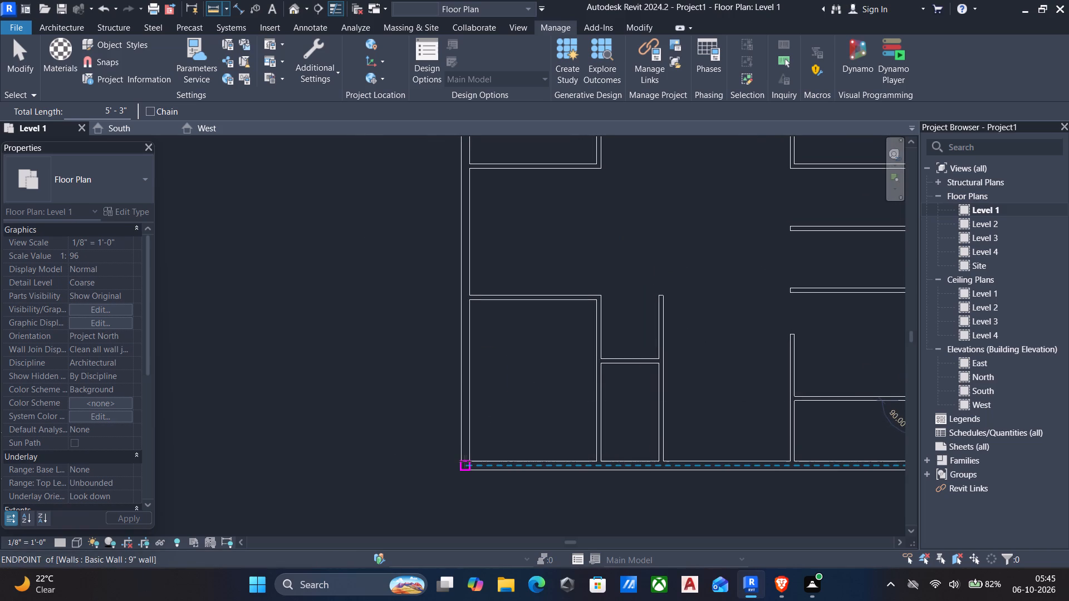
{"action": "left_click", "coordinate": [468, 459]}
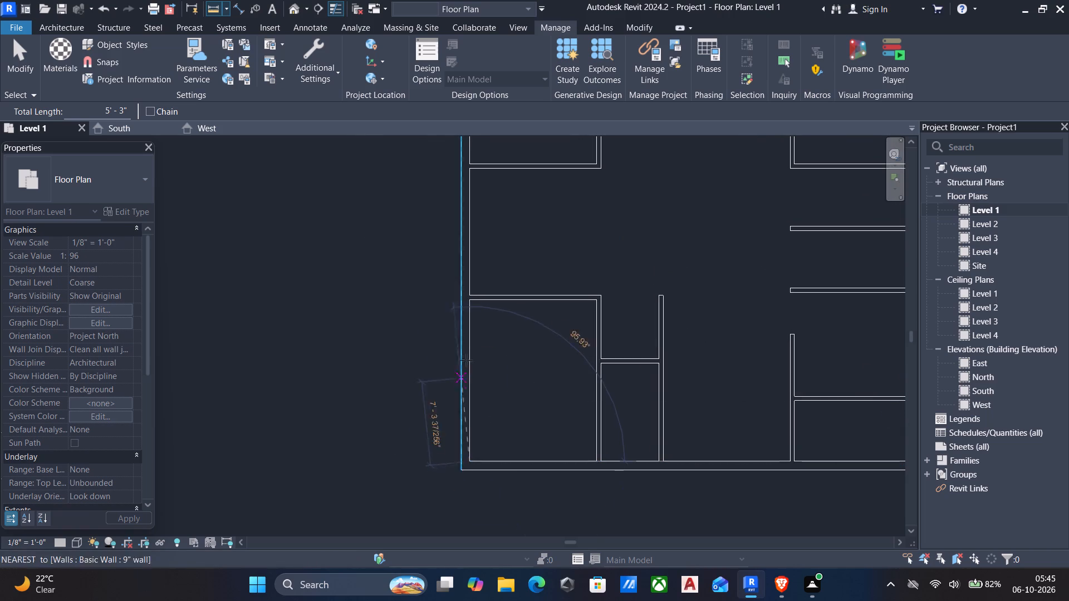
{"action": "left_click", "coordinate": [467, 299]}
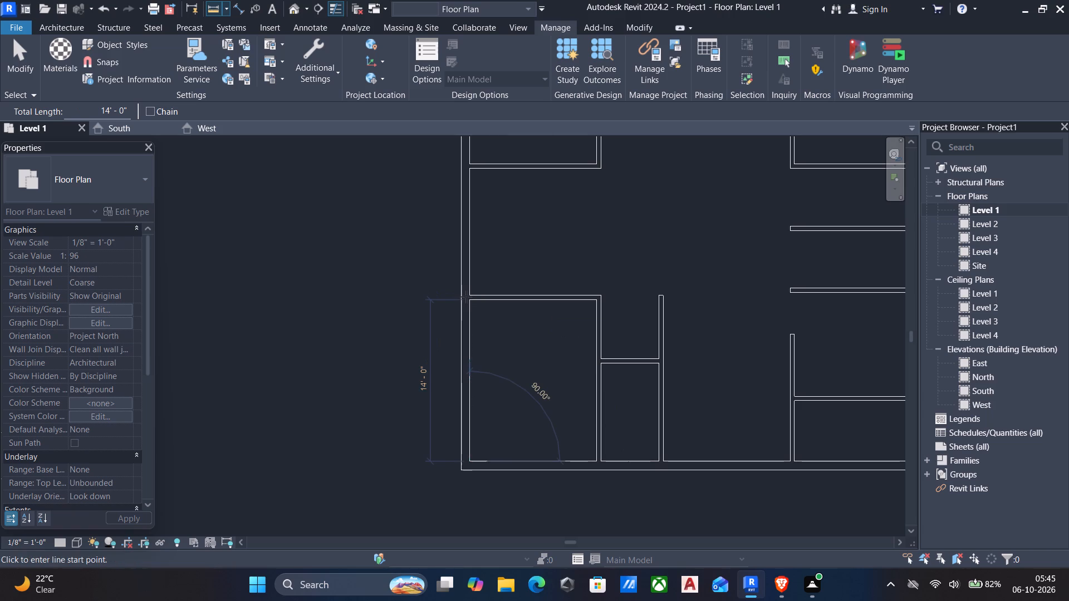
{"action": "scroll", "coordinate": [470, 300], "scroll_direction": "up", "scroll_amount": 4}
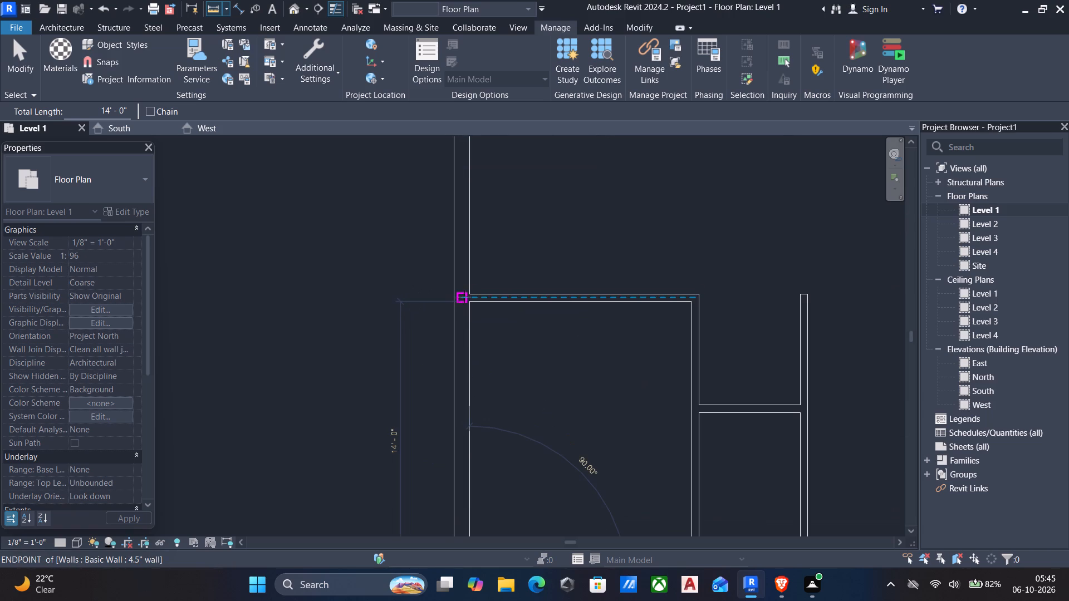
{"action": "left_click", "coordinate": [468, 294]}
{"action": "middle_click_drag", "start_coordinate": [465, 296], "coordinate": [447, 412]}
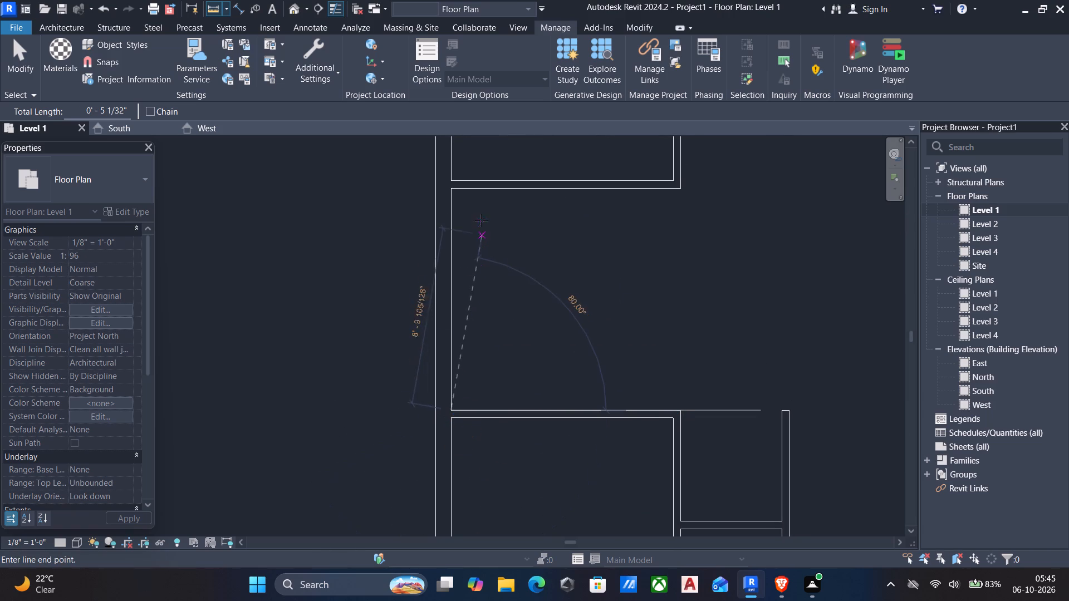
{"action": "left_click", "coordinate": [450, 194]}
{"action": "middle_click_drag", "start_coordinate": [450, 195], "coordinate": [445, 264]}
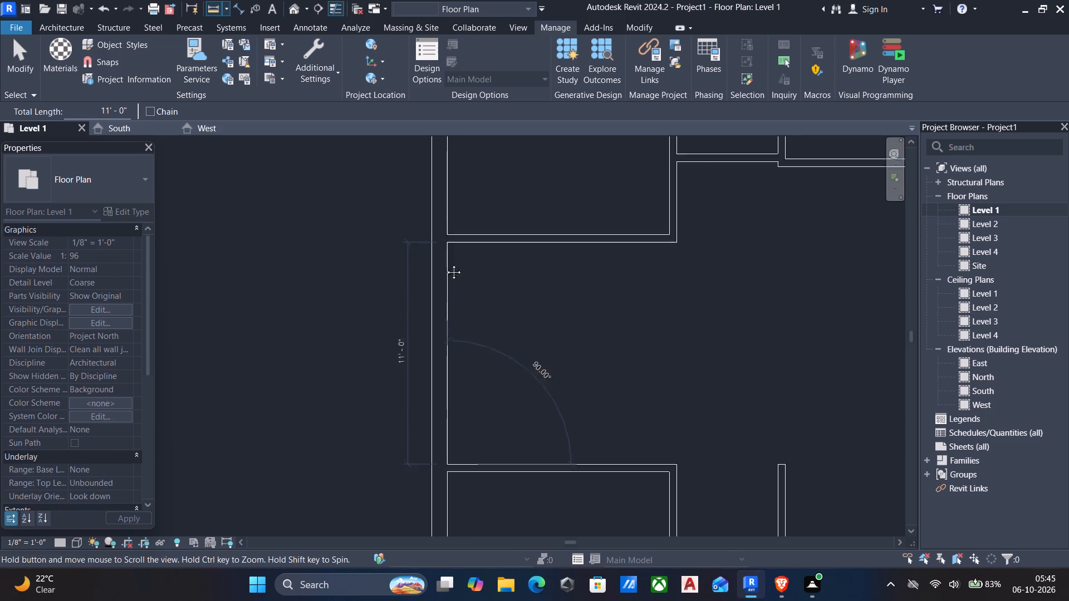
{"action": "middle_click_drag", "start_coordinate": [445, 264], "coordinate": [429, 392]}
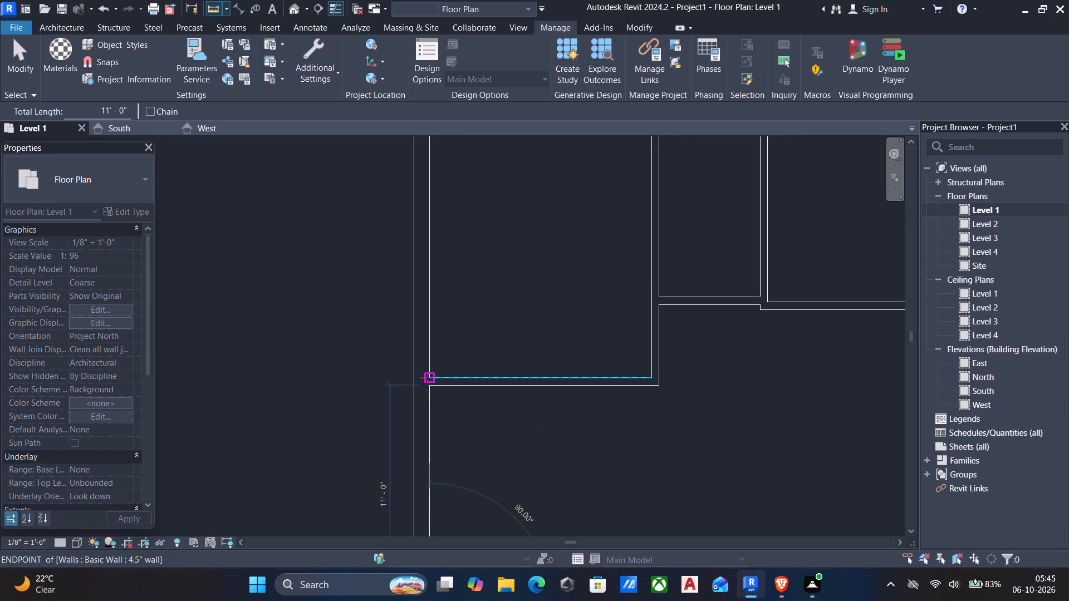
{"action": "left_click", "coordinate": [427, 378]}
{"action": "middle_click_drag", "start_coordinate": [430, 341], "coordinate": [417, 437]}
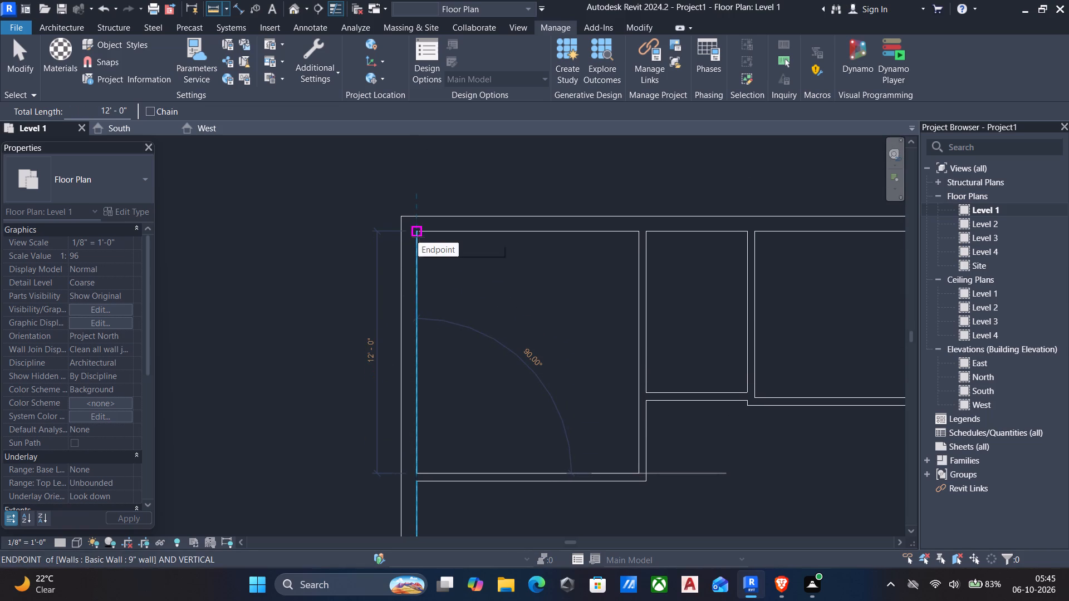
{"action": "left_click", "coordinate": [418, 237]}
Measure the clear depth of the small room beside the lower-left room, from the bottom exterior wall to its top partition.
{"action": "scroll", "coordinate": [418, 237], "scroll_direction": "down", "scroll_amount": 4}
{"action": "middle_click_drag", "start_coordinate": [415, 243], "coordinate": [416, 224]}
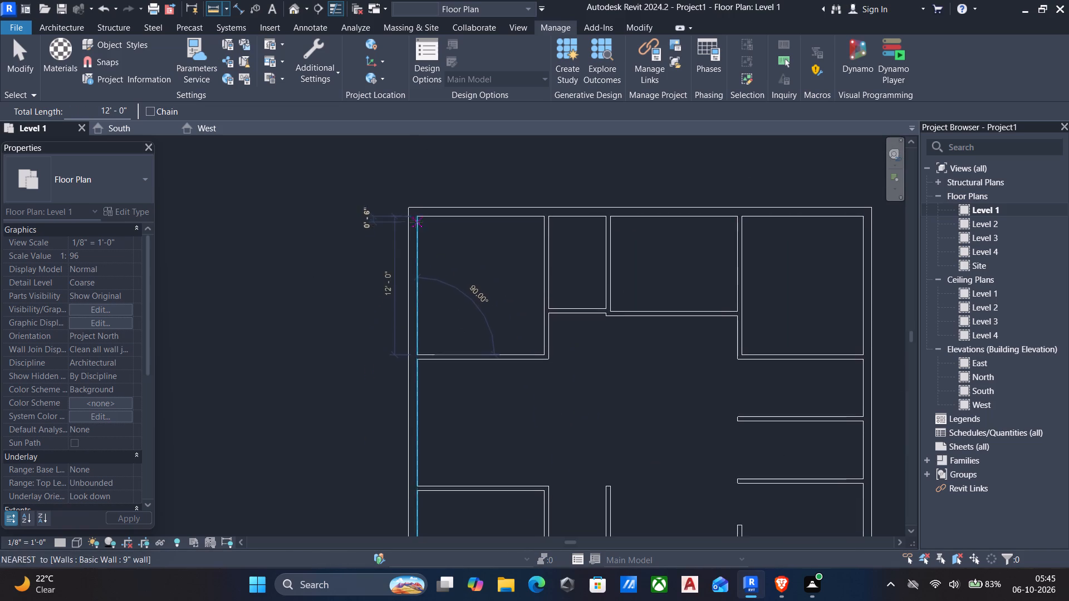
{"action": "middle_click_drag", "start_coordinate": [403, 269], "coordinate": [408, 228]}
{"action": "middle_click_drag", "start_coordinate": [453, 292], "coordinate": [425, 242]}
{"action": "middle_click_drag", "start_coordinate": [439, 353], "coordinate": [427, 285]}
{"action": "middle_click_drag", "start_coordinate": [426, 276], "coordinate": [425, 271]}
{"action": "scroll", "coordinate": [426, 274], "scroll_direction": "up", "scroll_amount": 1}
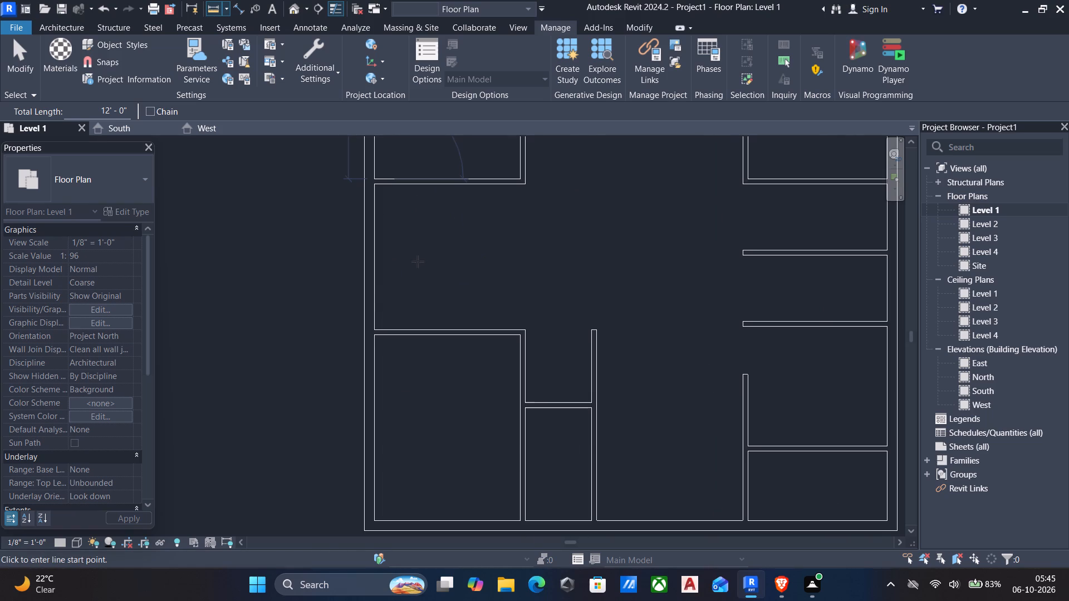
{"action": "middle_click_drag", "start_coordinate": [548, 476], "coordinate": [570, 397]}
{"action": "scroll", "coordinate": [565, 432], "scroll_direction": "up", "scroll_amount": 3}
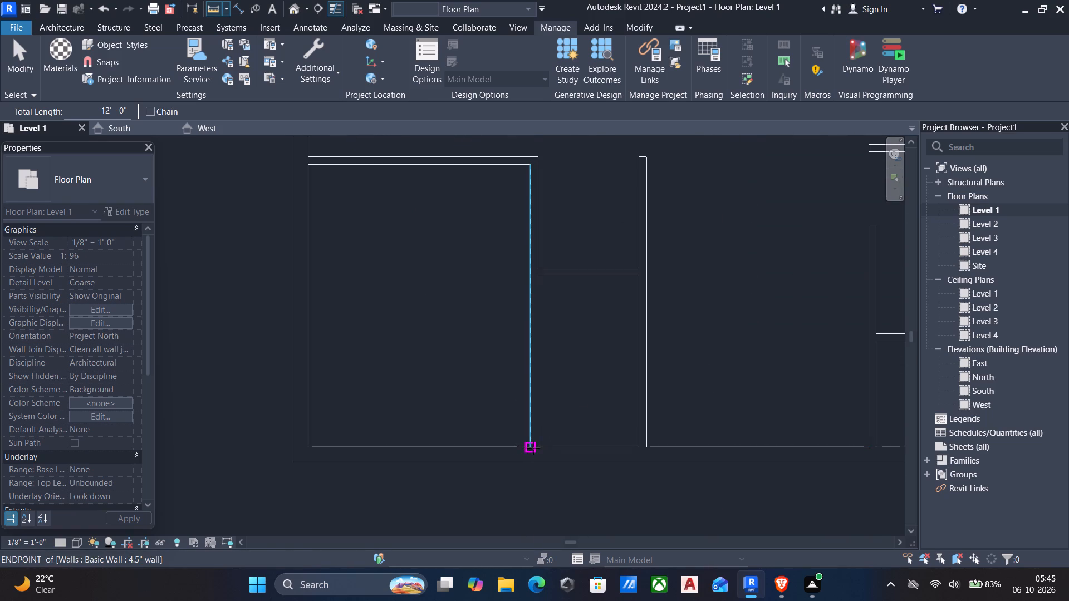
{"action": "left_click", "coordinate": [537, 447]}
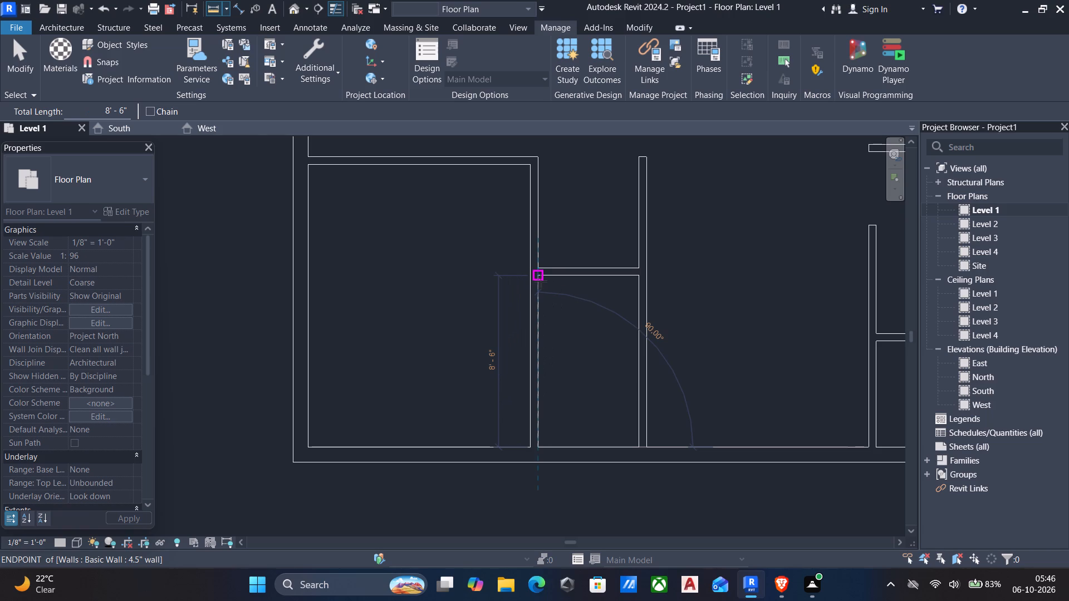
{"action": "scroll", "coordinate": [541, 281], "scroll_direction": "up", "scroll_amount": 4}
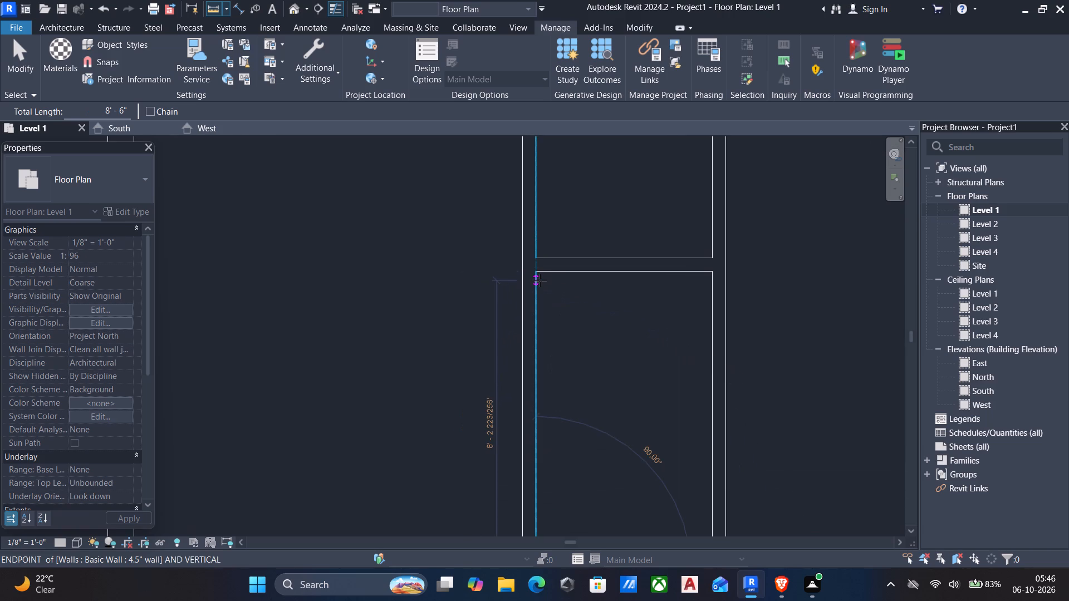
{"action": "scroll", "coordinate": [540, 280], "scroll_direction": "down", "scroll_amount": 8}
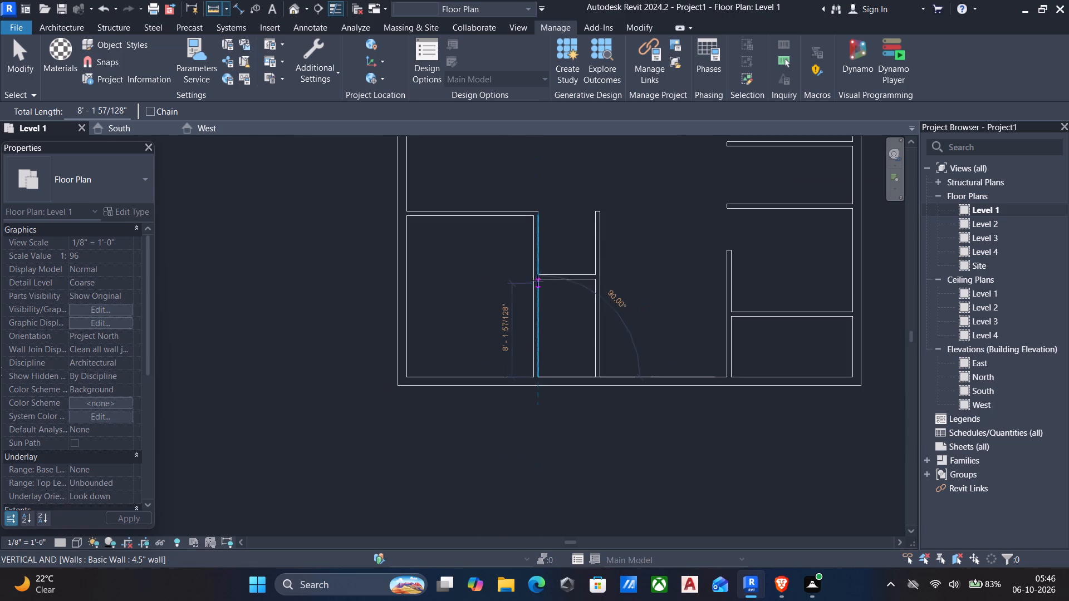
{"action": "left_click", "coordinate": [536, 277]}
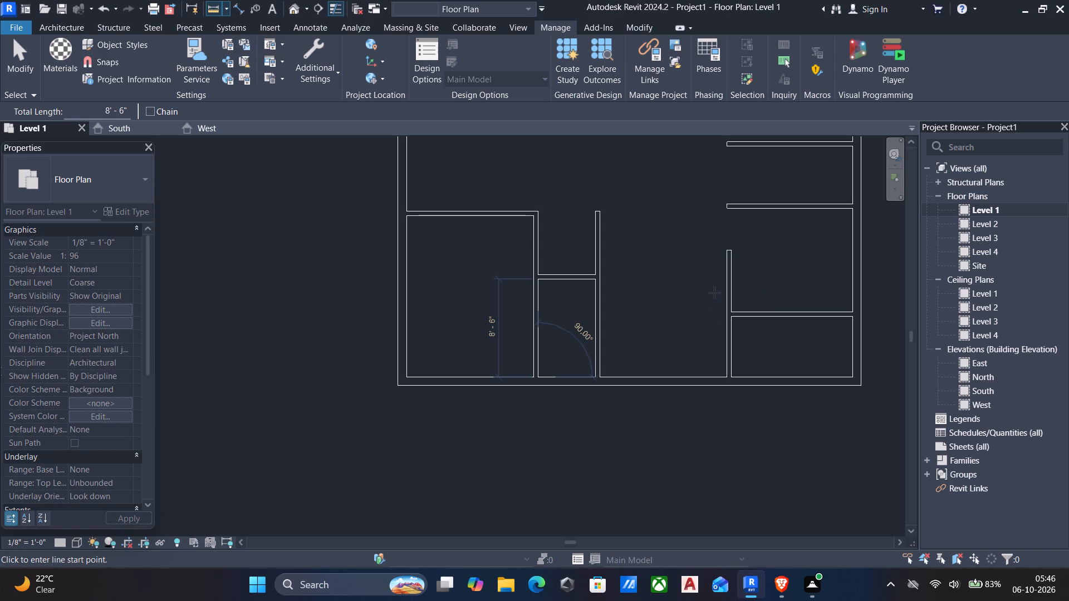
{"action": "middle_click_drag", "start_coordinate": [713, 297], "coordinate": [662, 427]}
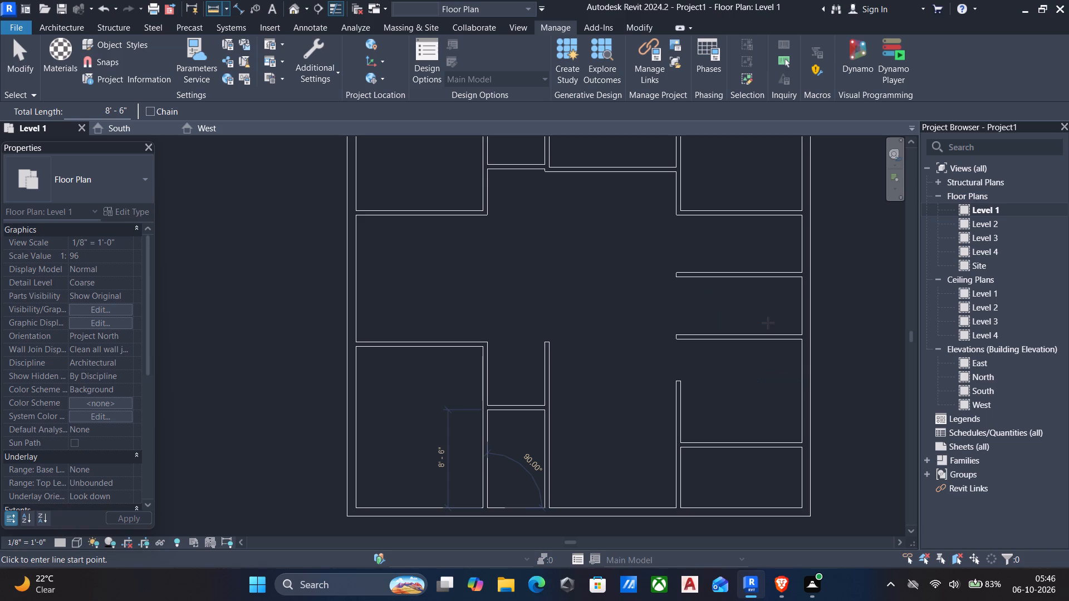
{"action": "key", "text": "Escape"}
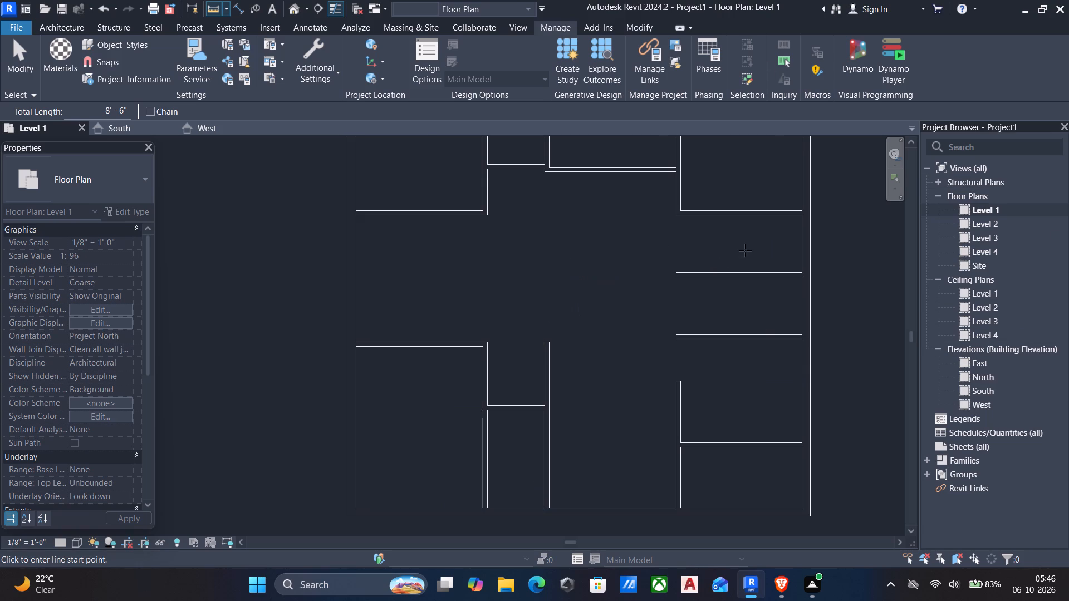
{"action": "key", "text": "Escape"}
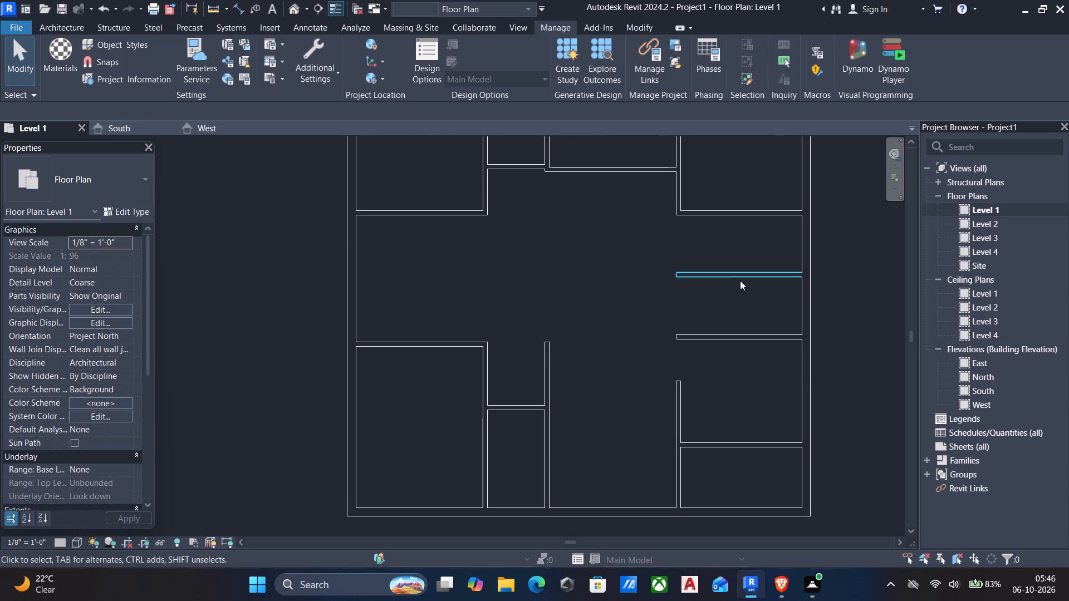
Draw a vertical 4.5" wall offset 8' 6" inward from the right exterior wall, between the upper-right room's bottom wall and the first horizontal partition below.
{"action": "left_click", "coordinate": [723, 270]}
{"action": "key", "text": "c"}
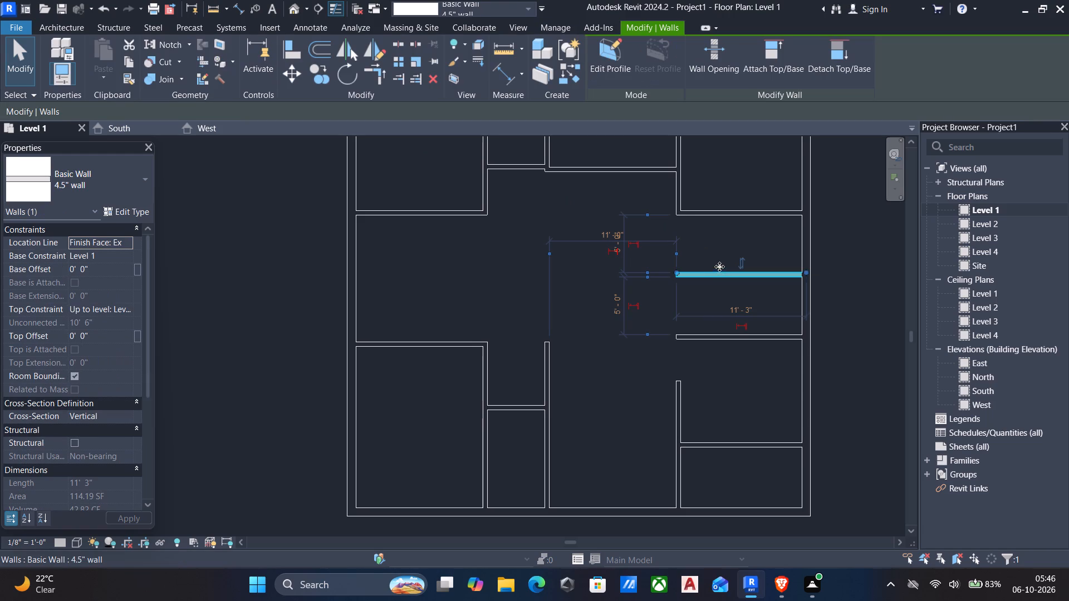
{"action": "key", "text": "s"}
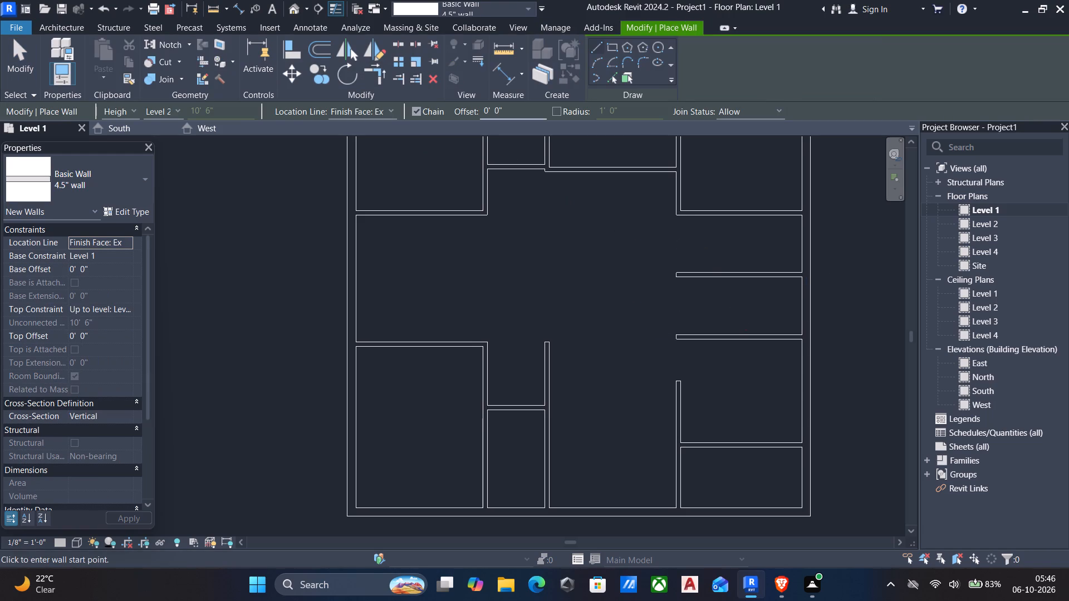
{"action": "left_click_drag", "start_coordinate": [533, 116], "coordinate": [290, 119]}
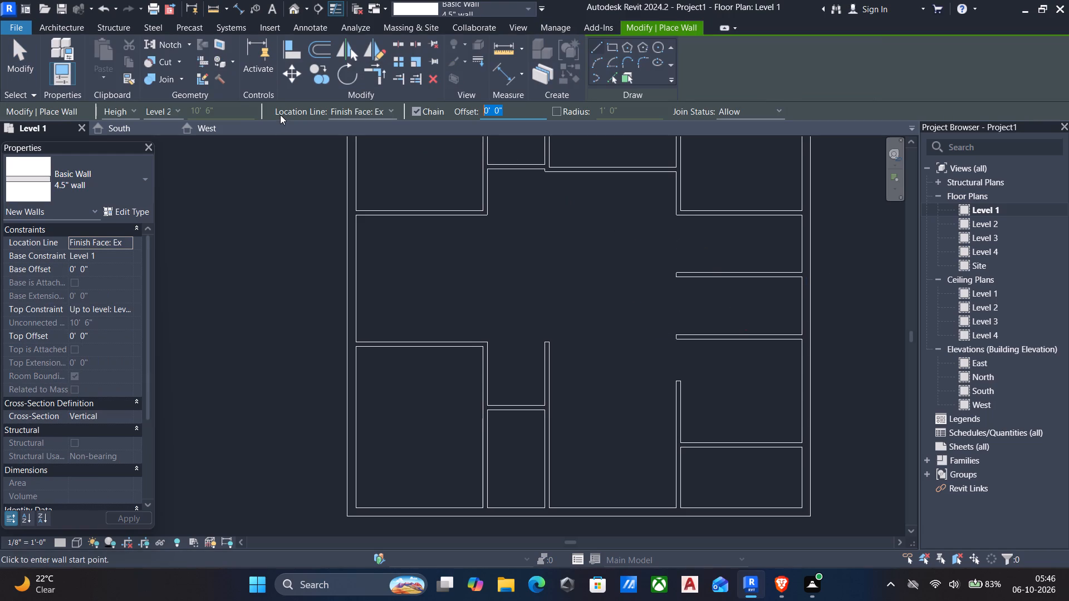
{"action": "type", "text": "8'6"}
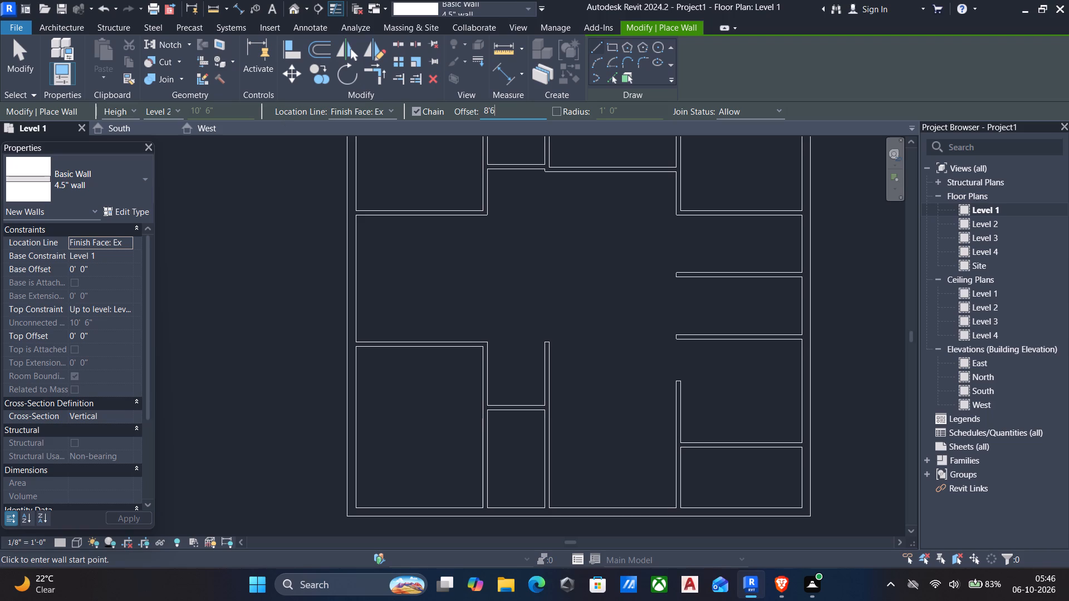
{"action": "key", "text": "shift+quotedbl"}
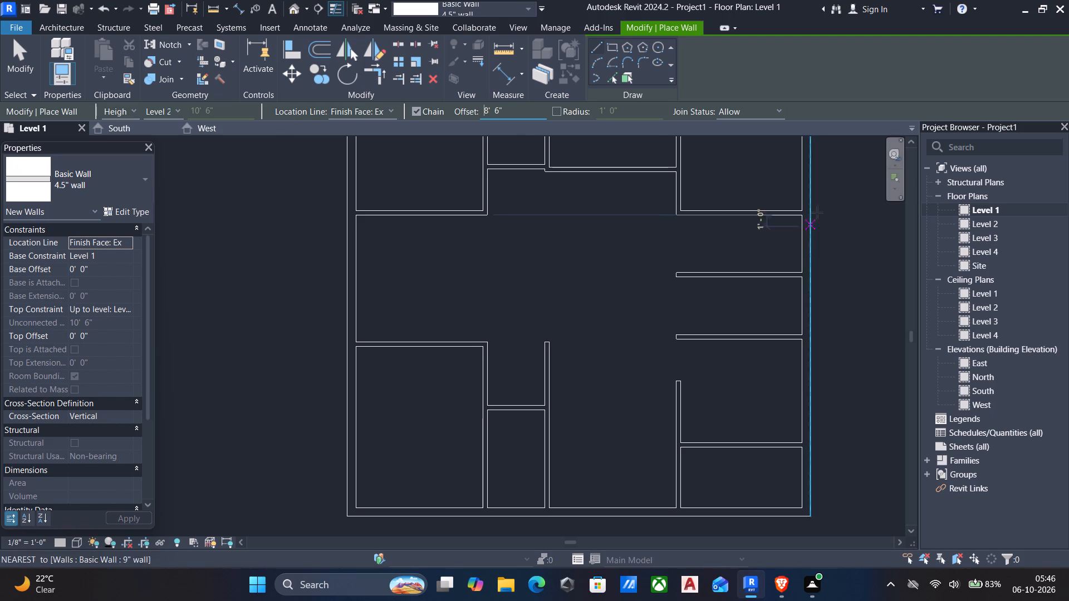
{"action": "scroll", "coordinate": [803, 225], "scroll_direction": "up", "scroll_amount": 5}
{"action": "left_click", "coordinate": [800, 201]}
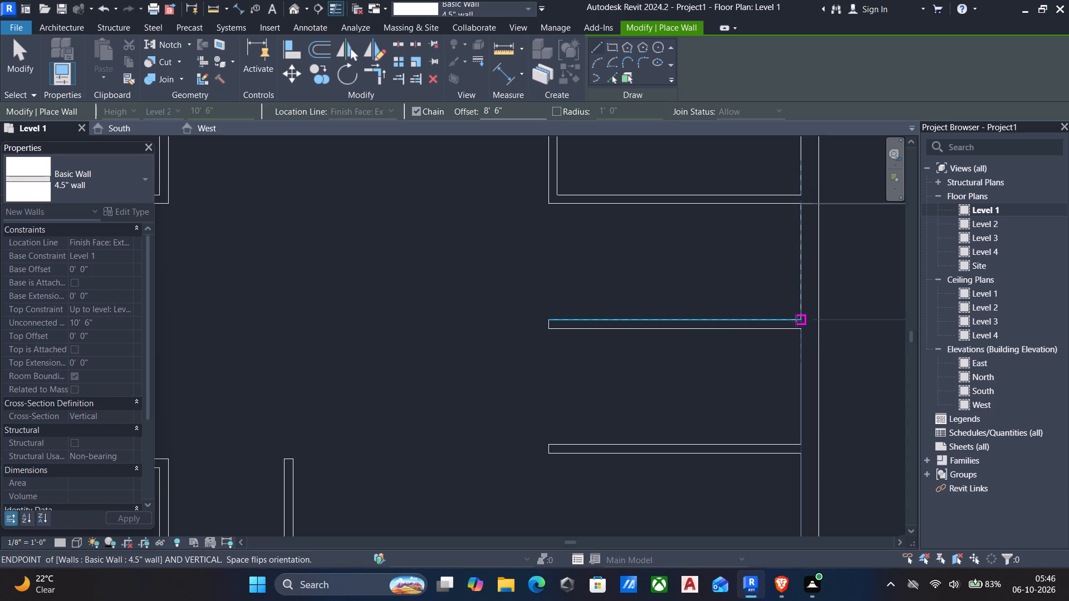
{"action": "key", "text": "space"}
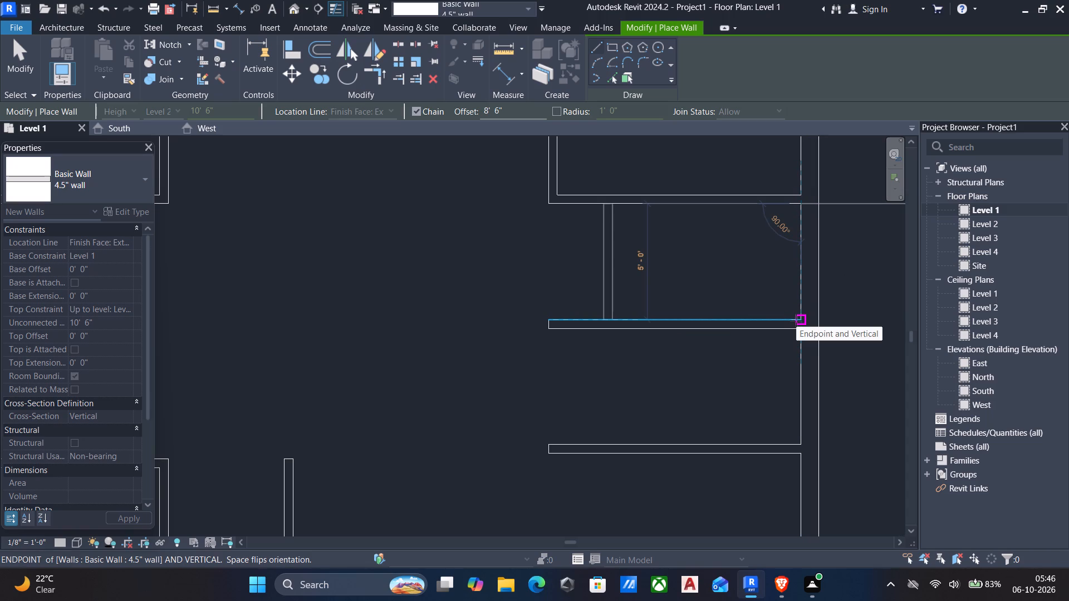
{"action": "left_click", "coordinate": [796, 321]}
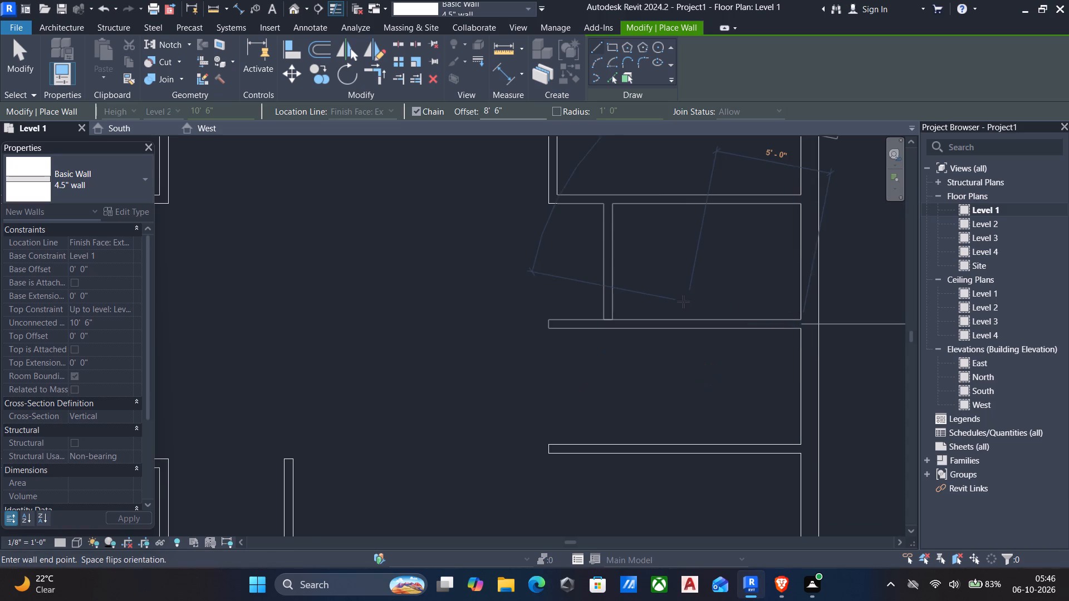
{"action": "scroll", "coordinate": [682, 302], "scroll_direction": "down", "scroll_amount": 2}
{"action": "middle_click_drag", "start_coordinate": [680, 306], "coordinate": [650, 270]}
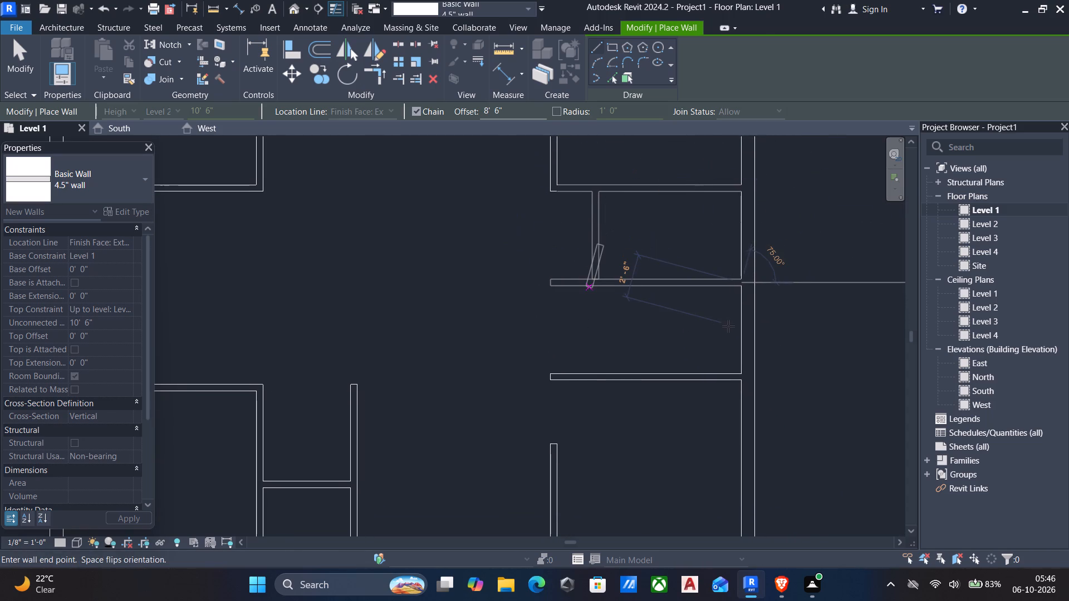
{"action": "key", "text": "Escape"}
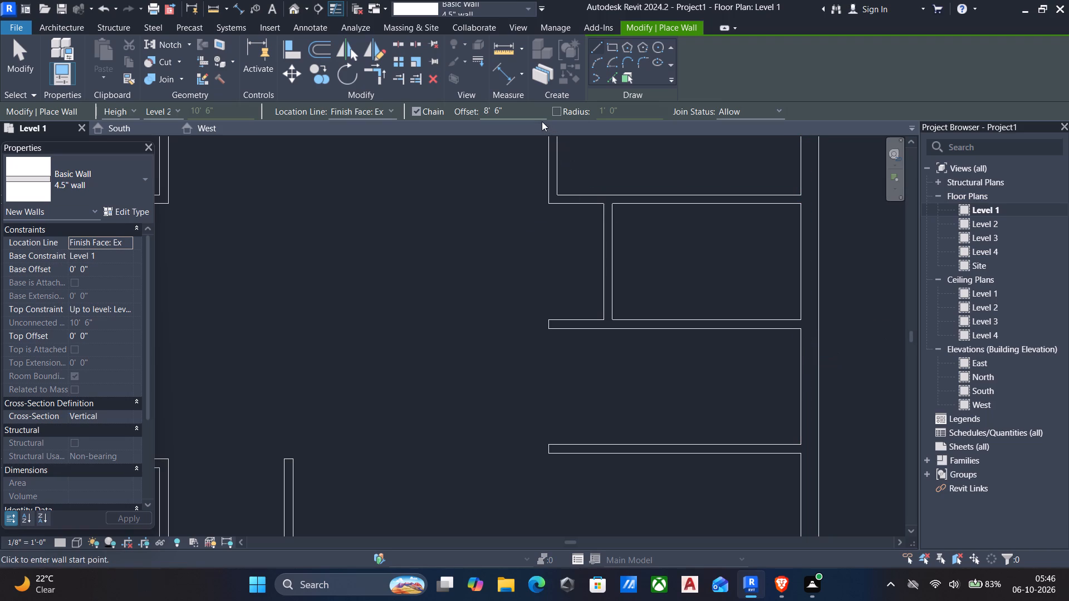
Draw a vertical 4.5" wall offset 6' inward from the right exterior wall, between the first and second horizontal partitions below the upper-right room.
{"action": "left_click_drag", "start_coordinate": [527, 109], "coordinate": [196, 77]}
{"action": "type", "text": "6'"}
{"action": "left_click", "coordinate": [802, 333]}
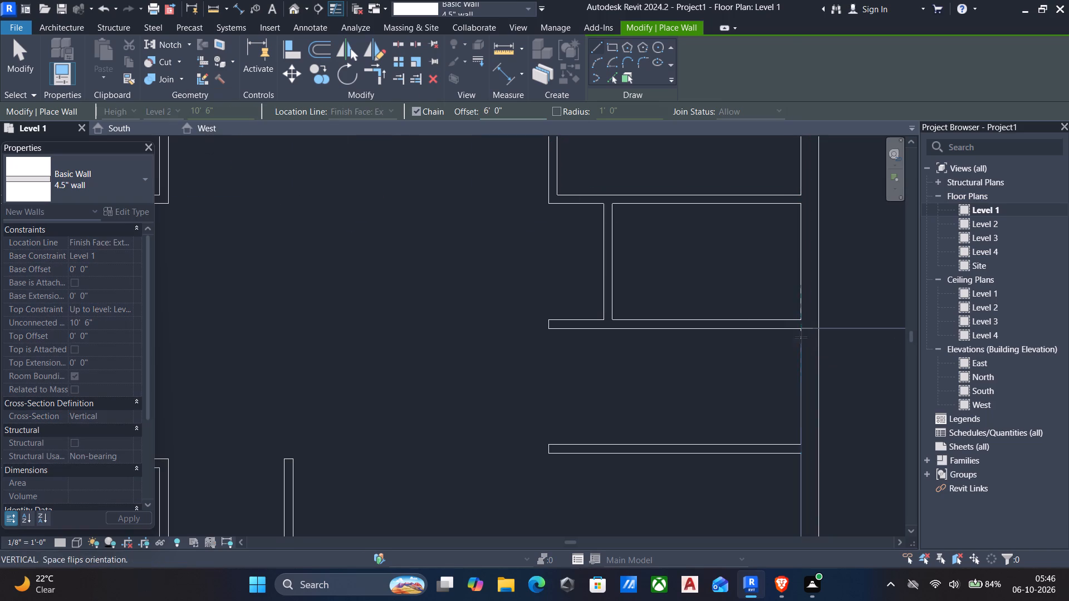
{"action": "key", "text": "space"}
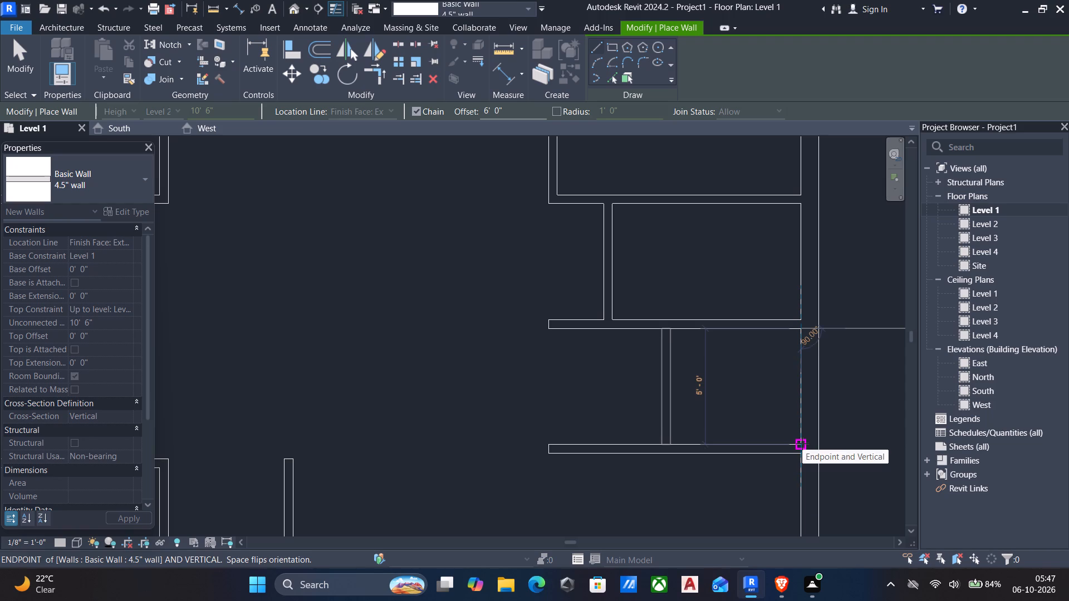
{"action": "left_click", "coordinate": [802, 444]}
{"action": "scroll", "coordinate": [794, 446], "scroll_direction": "down", "scroll_amount": 4}
{"action": "middle_click_drag", "start_coordinate": [793, 454], "coordinate": [774, 386]}
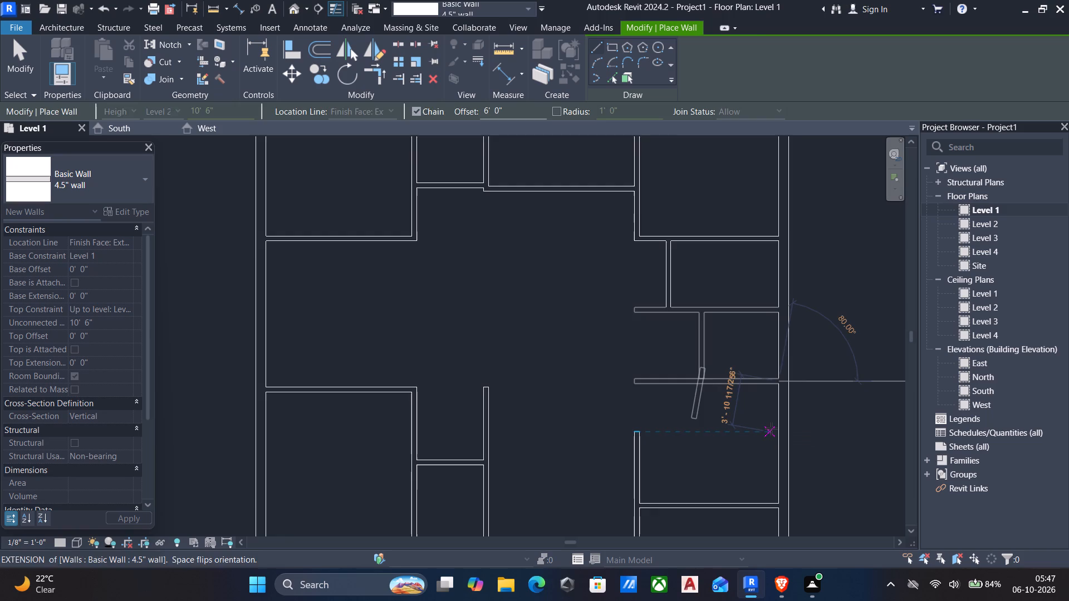
{"action": "key", "text": "Escape"}
{"action": "middle_click_drag", "start_coordinate": [767, 430], "coordinate": [753, 386]}
{"action": "scroll", "coordinate": [744, 381], "scroll_direction": "down", "scroll_amount": 3}
{"action": "scroll", "coordinate": [748, 385], "scroll_direction": "up", "scroll_amount": 1}
{"action": "middle_click_drag", "start_coordinate": [747, 387], "coordinate": [737, 459]}
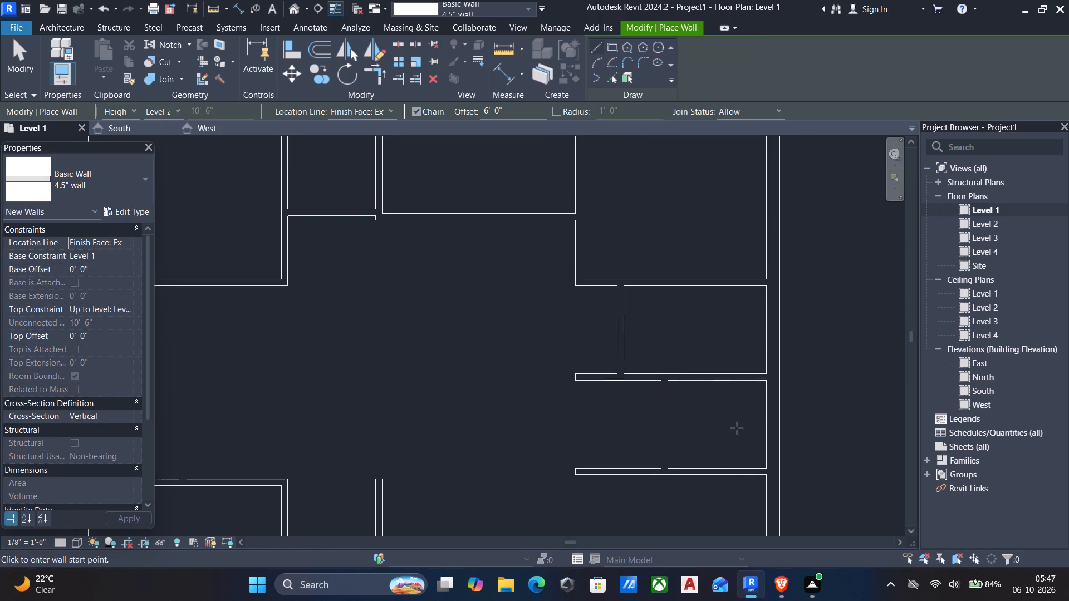
{"action": "key", "text": "Escape"}
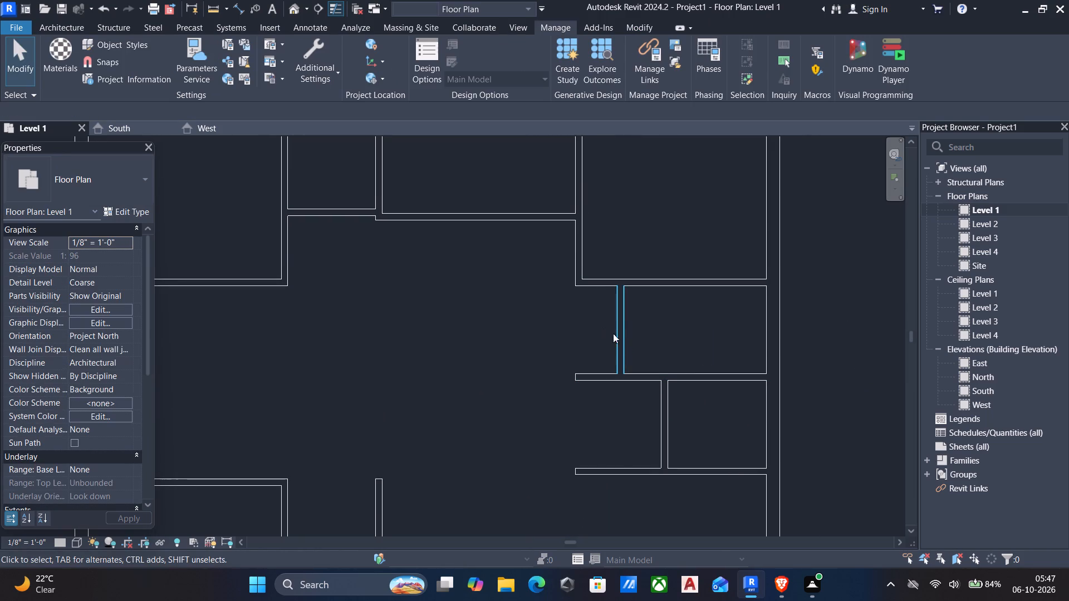
Flip both new vertical 4.5" walls between the right-side horizontal partitions so their thickness lies away from the right exterior wall.
{"action": "left_click", "coordinate": [622, 341]}
{"action": "key", "text": "space"}
{"action": "left_click", "coordinate": [661, 393]}
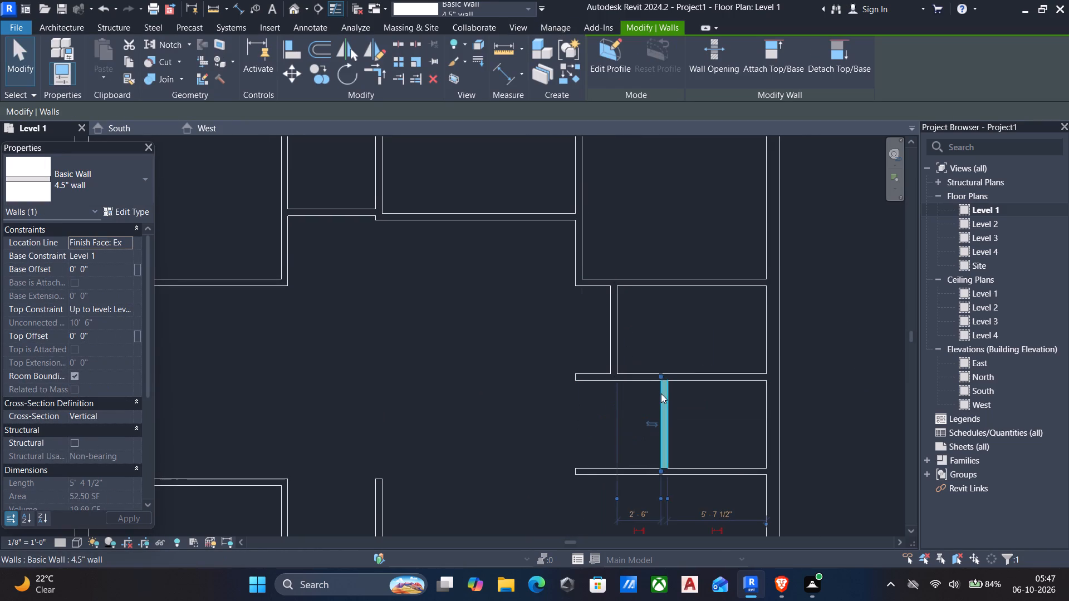
{"action": "key", "text": "space"}
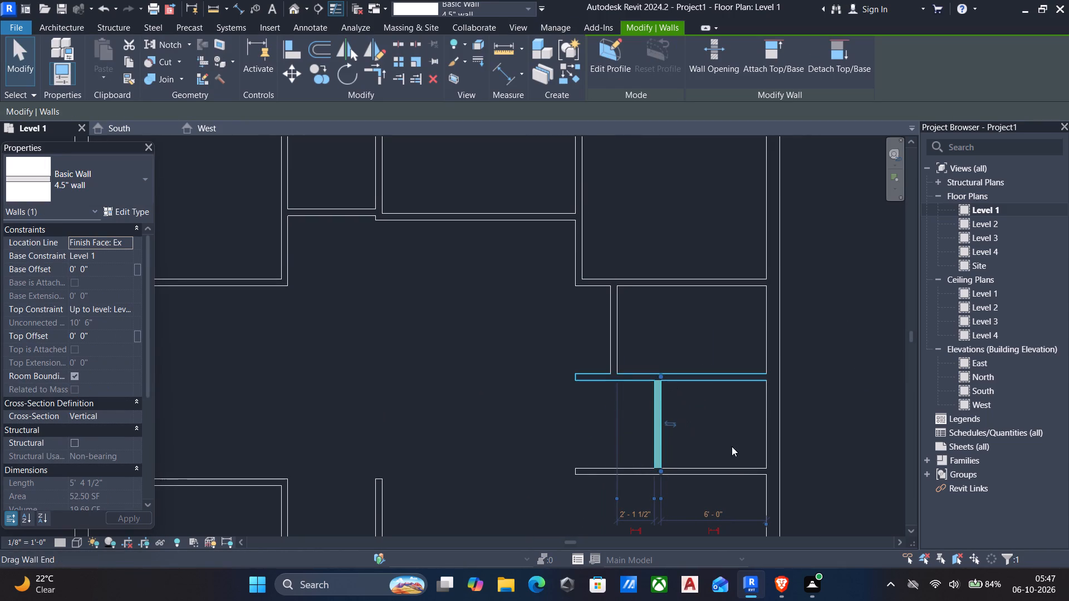
{"action": "scroll", "coordinate": [870, 473], "scroll_direction": "down", "scroll_amount": 2}
{"action": "middle_click_drag", "start_coordinate": [869, 470], "coordinate": [787, 381]}
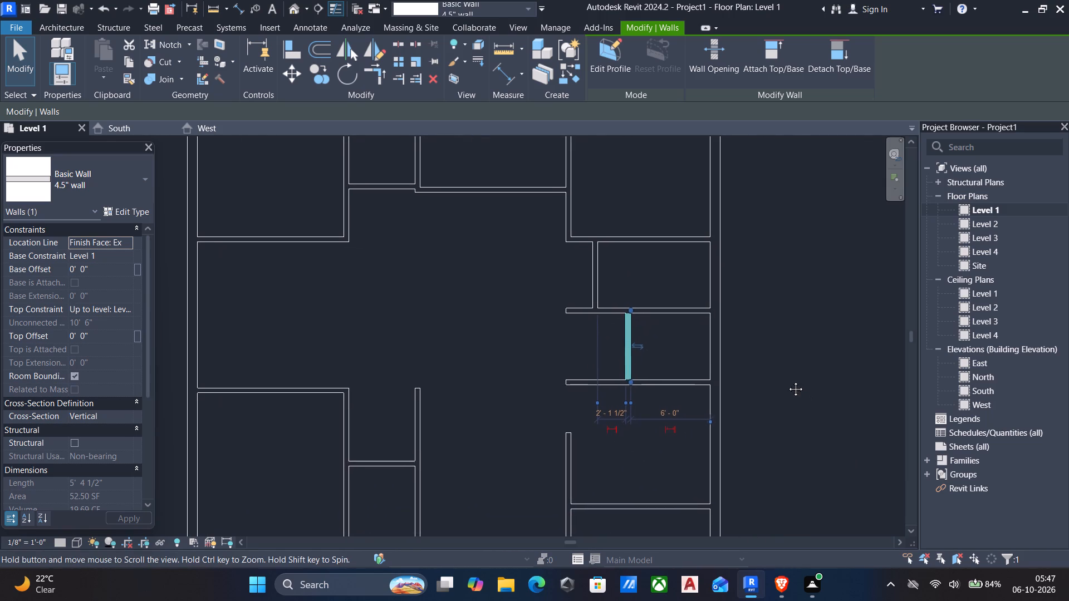
{"action": "middle_click_drag", "start_coordinate": [787, 381], "coordinate": [787, 379]}
{"action": "key", "text": "Escape"}
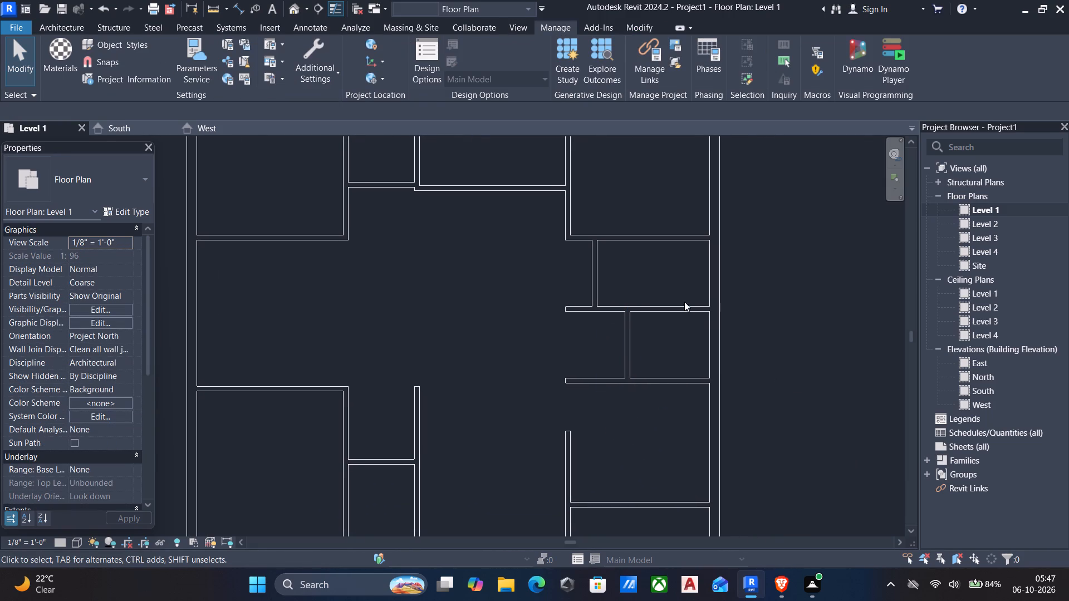
Align the free end of the first horizontal partition below the upper-right room with the outer face of that room's left wall.
{"action": "type", "text": "al"}
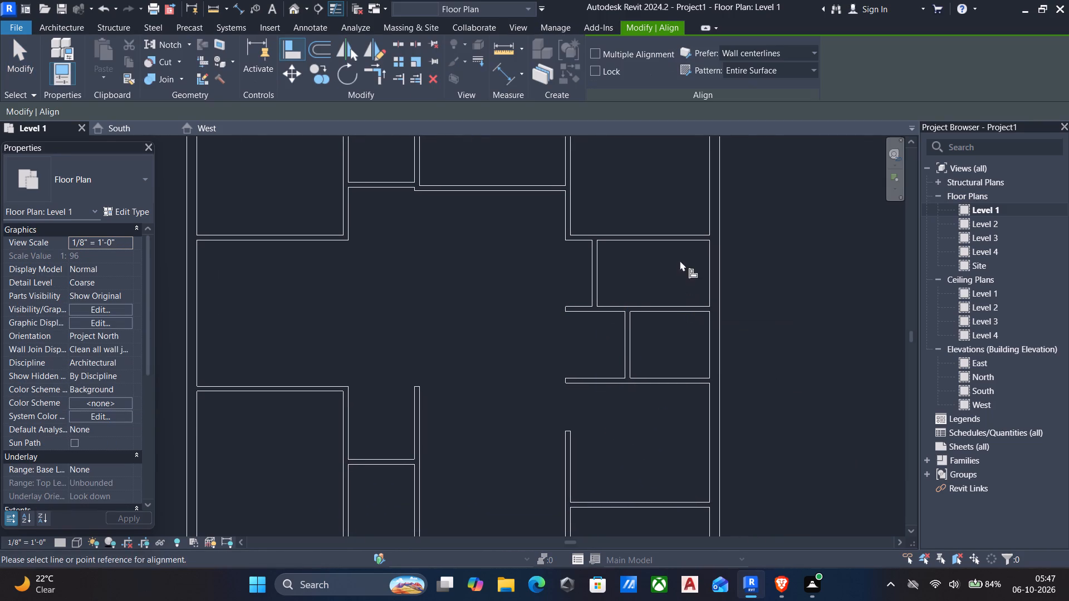
{"action": "left_click", "coordinate": [563, 206]}
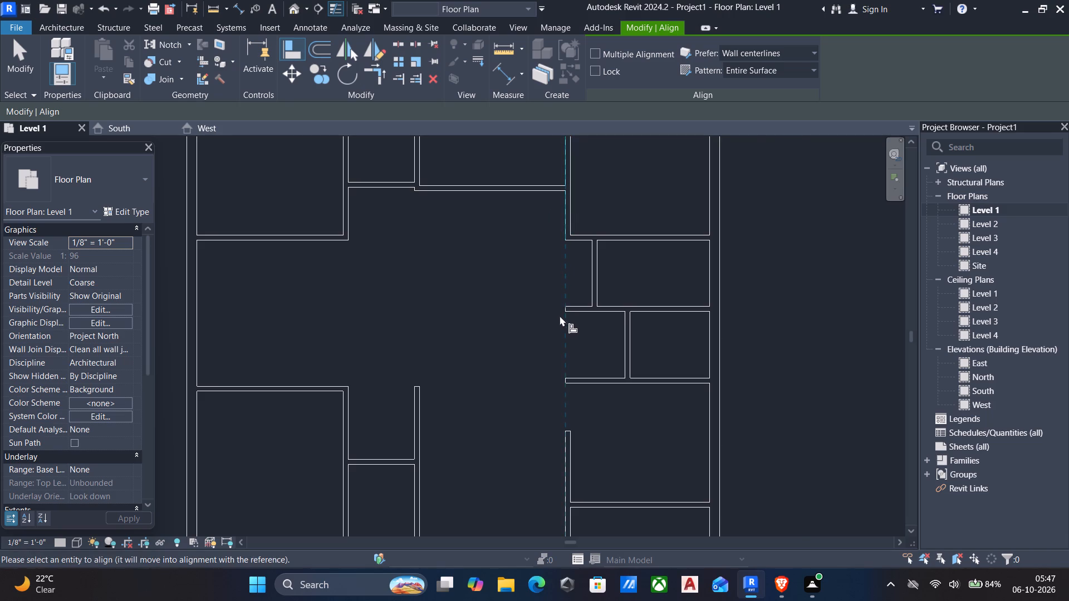
{"action": "scroll", "coordinate": [562, 316], "scroll_direction": "up", "scroll_amount": 3}
{"action": "left_click", "coordinate": [563, 304]}
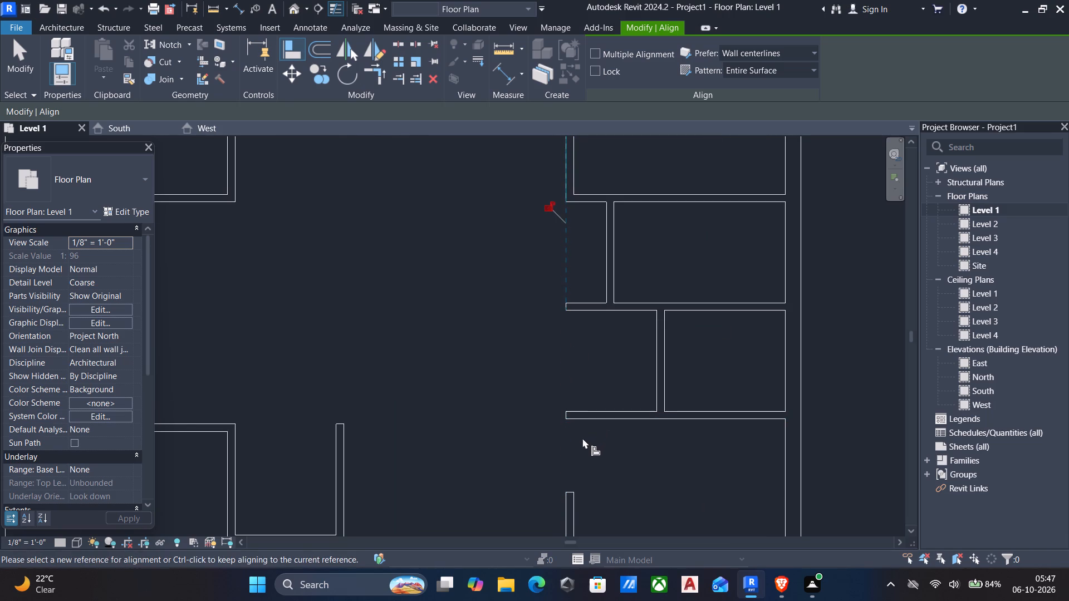
{"action": "key", "text": "Escape"}
Trim the lower-right room's left wall and the second horizontal partition below the upper-right room into a corner.
{"action": "type", "text": "tr"}
{"action": "left_click", "coordinate": [571, 504]}
{"action": "left_click", "coordinate": [597, 406]}
{"action": "scroll", "coordinate": [584, 410], "scroll_direction": "down", "scroll_amount": 5}
{"action": "middle_click_drag", "start_coordinate": [576, 418], "coordinate": [585, 340]}
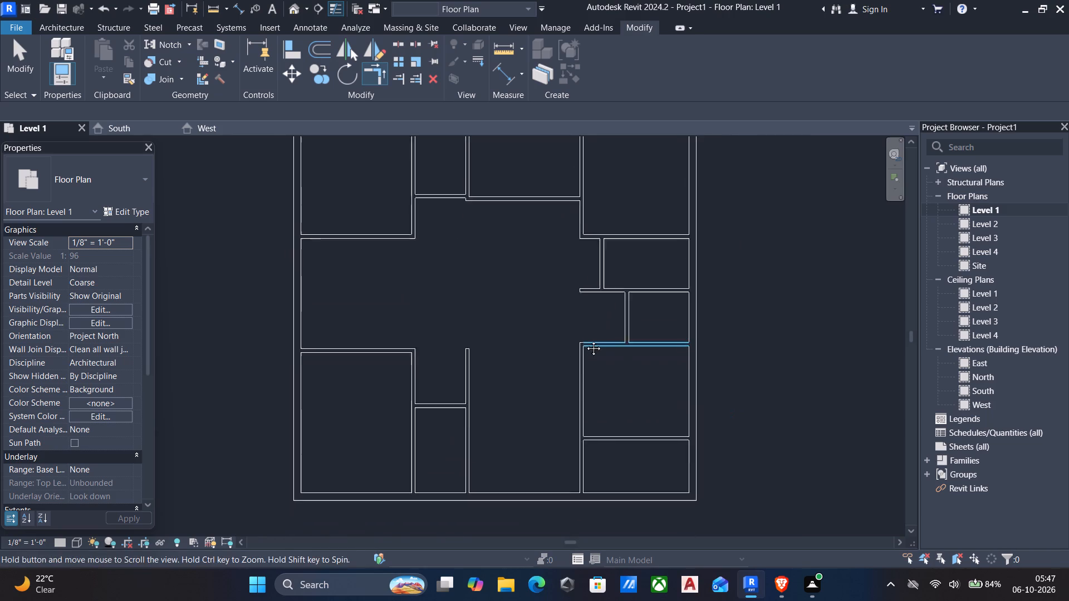
{"action": "middle_click_drag", "start_coordinate": [585, 340], "coordinate": [586, 337]}
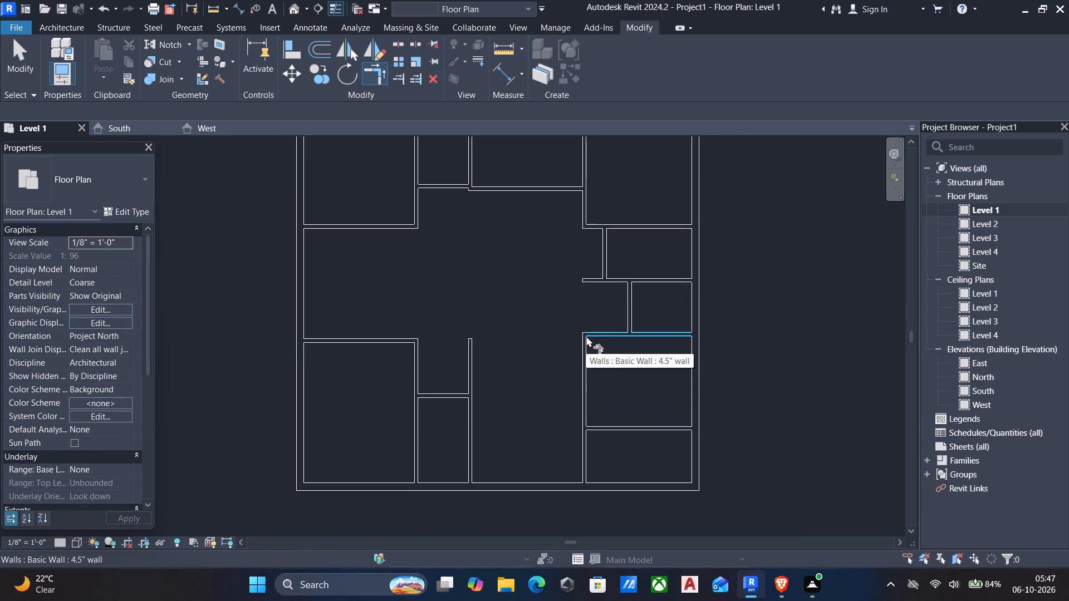
{"action": "middle_click_drag", "start_coordinate": [502, 302], "coordinate": [512, 383]}
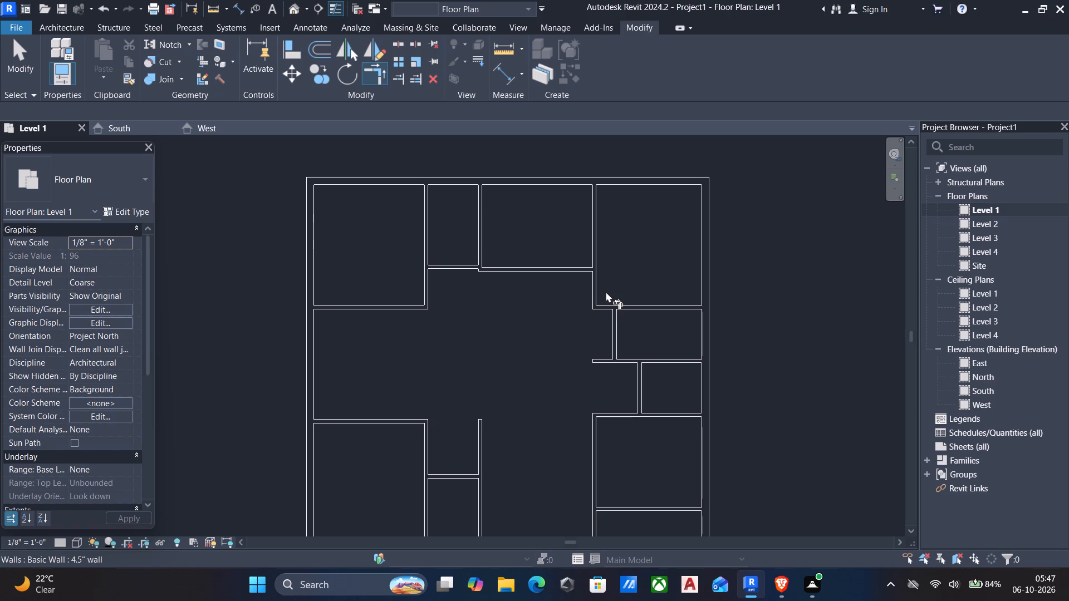
{"action": "key", "text": "Escape"}
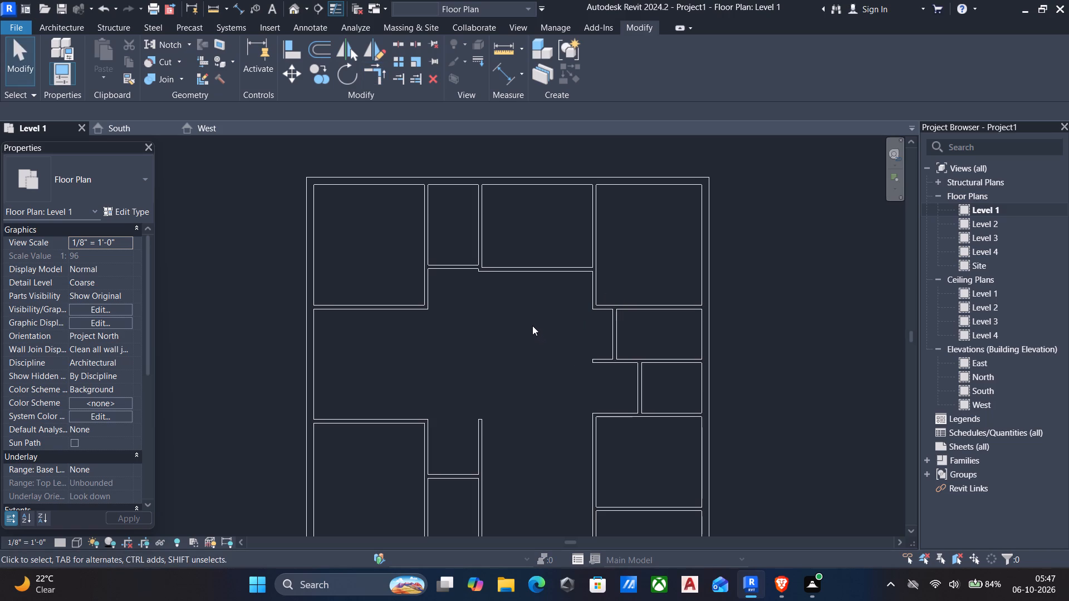
Measure the clear width of the central space between the lower inner corners of the upper-left and upper-right rooms.
{"action": "key", "text": "d"}
{"action": "key", "text": "d"}
{"action": "key", "text": "d"}
{"action": "scroll", "coordinate": [386, 307], "scroll_direction": "up", "scroll_amount": 7}
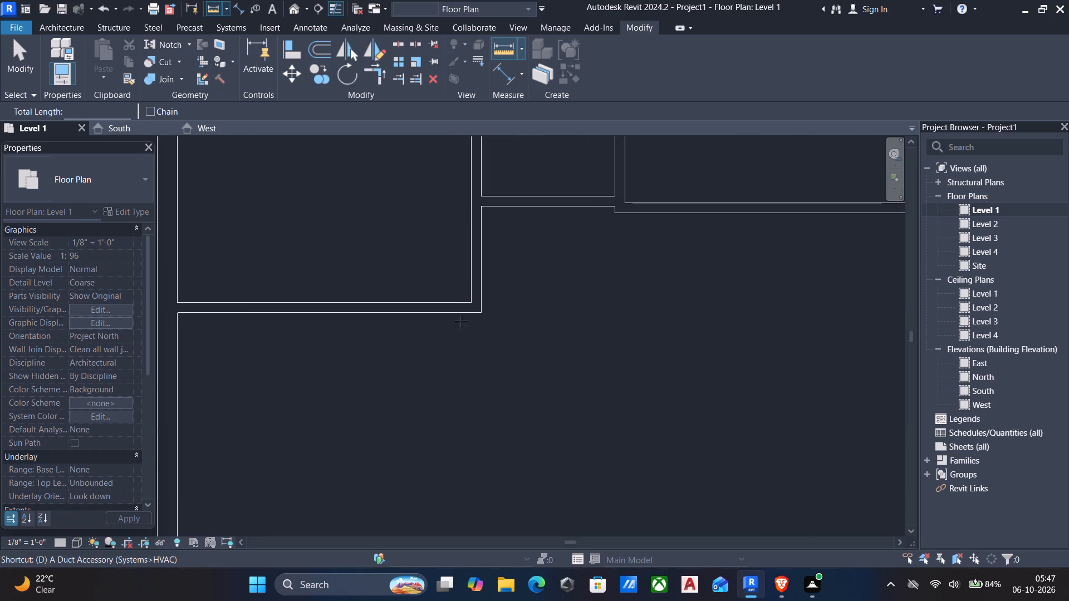
{"action": "left_click", "coordinate": [483, 312]}
{"action": "middle_click_drag", "start_coordinate": [610, 296], "coordinate": [453, 307]}
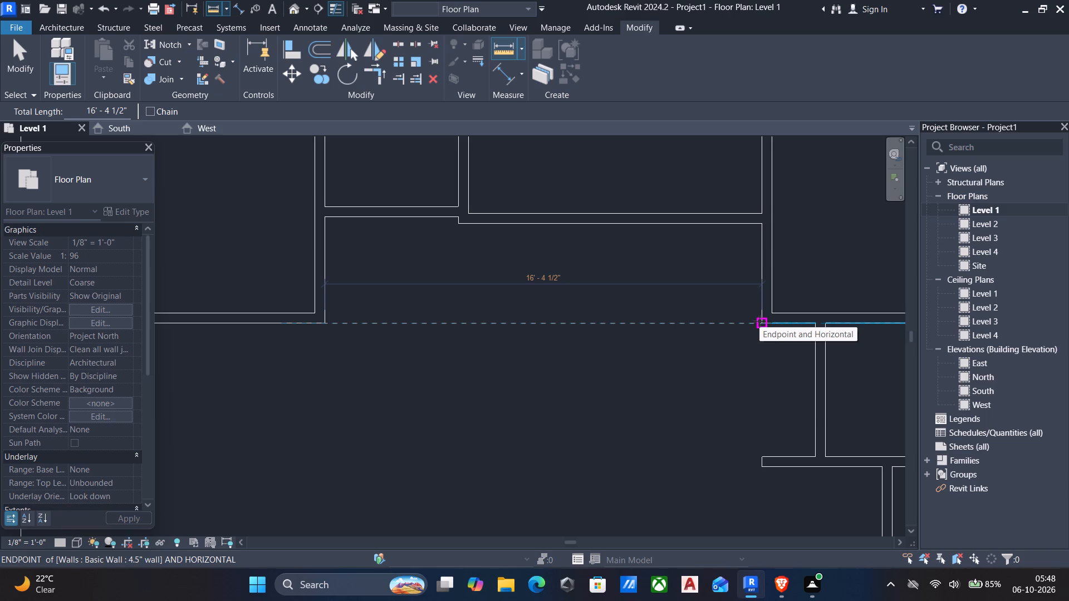
{"action": "left_click", "coordinate": [759, 321]}
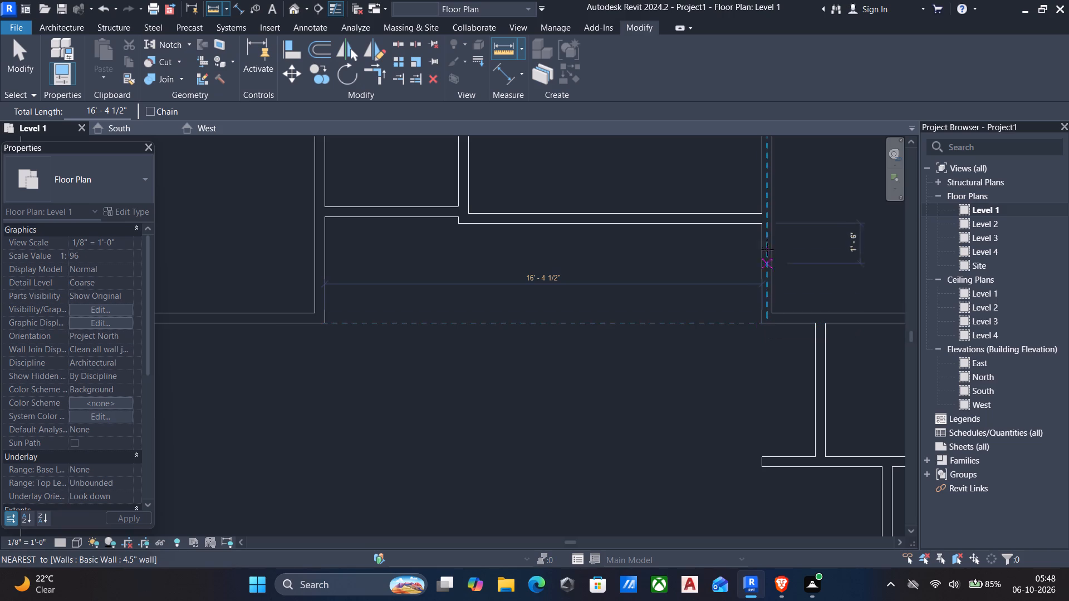
Measure the central space's depth along its right side, from the upper middle room's bottom wall to the lower-right room's top corner.
{"action": "left_click", "coordinate": [762, 224]}
{"action": "middle_click_drag", "start_coordinate": [752, 342], "coordinate": [761, 299]}
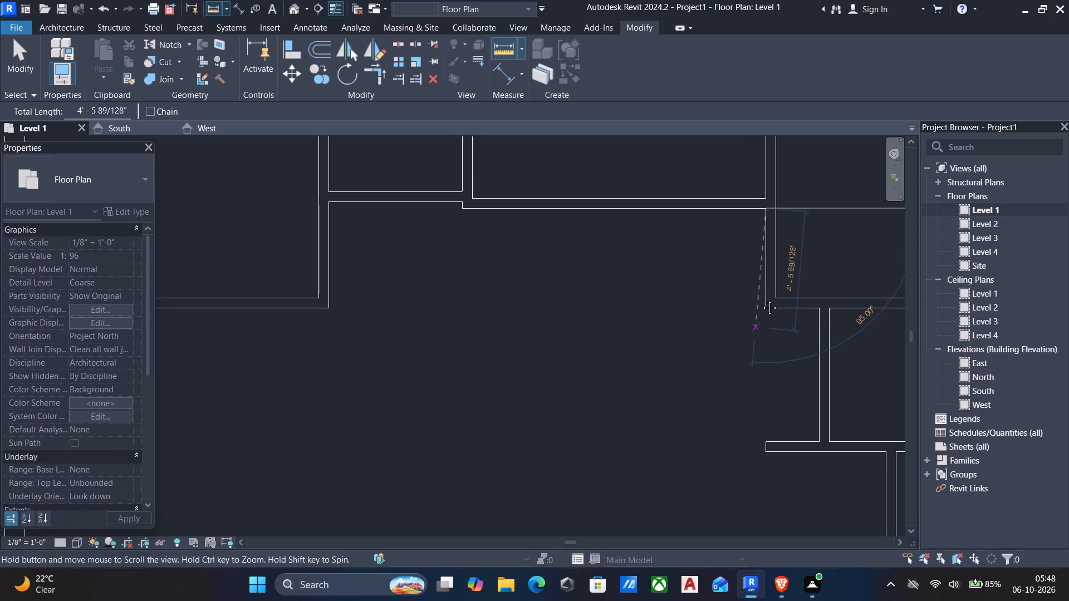
{"action": "middle_click_drag", "start_coordinate": [761, 299], "coordinate": [762, 256]}
{"action": "middle_click_drag", "start_coordinate": [761, 370], "coordinate": [774, 238]}
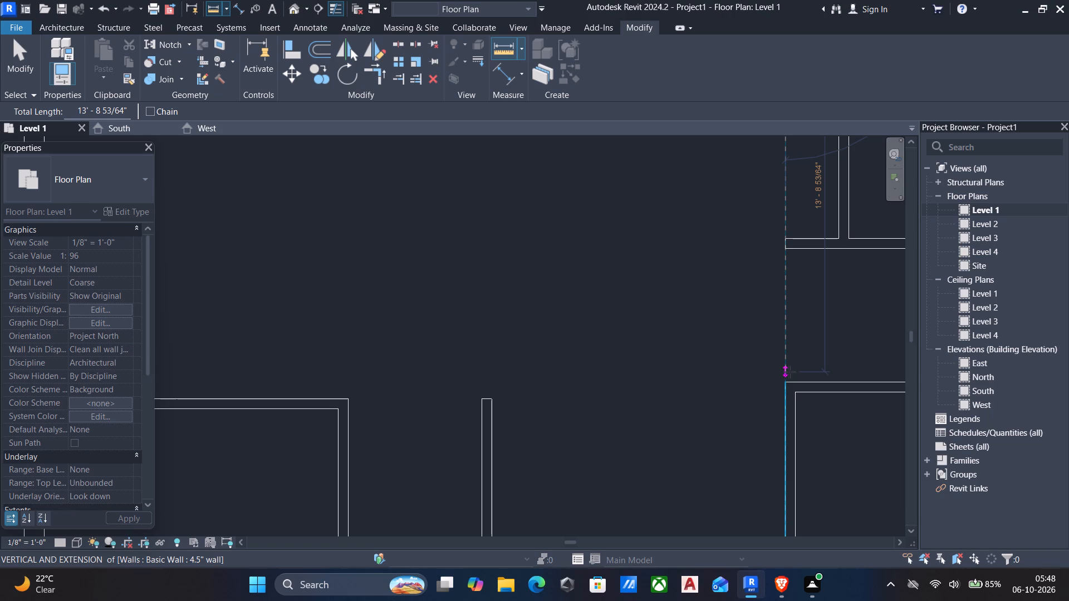
{"action": "middle_click_drag", "start_coordinate": [599, 361], "coordinate": [560, 504]}
{"action": "scroll", "coordinate": [558, 506], "scroll_direction": "down", "scroll_amount": 3}
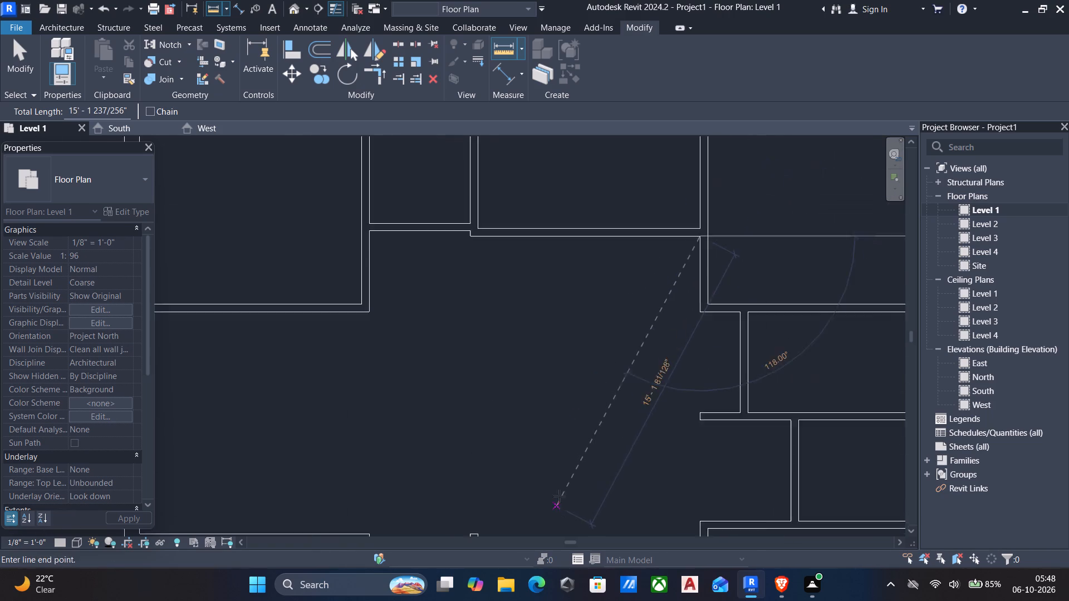
{"action": "middle_click_drag", "start_coordinate": [645, 328], "coordinate": [678, 258]}
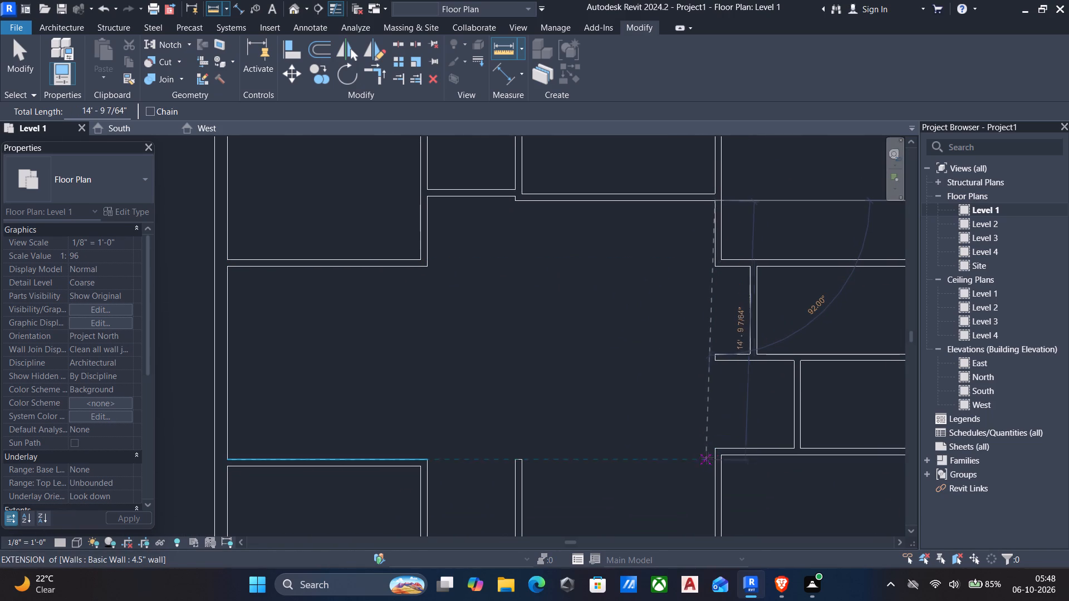
{"action": "left_click", "coordinate": [712, 445]}
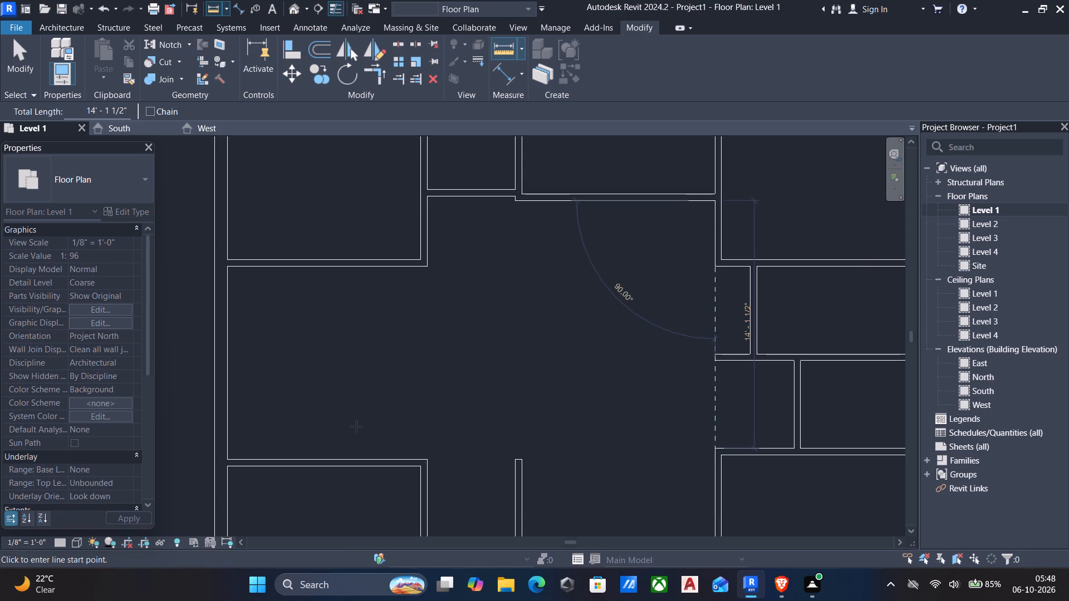
{"action": "middle_click_drag", "start_coordinate": [500, 409], "coordinate": [513, 278]}
{"action": "scroll", "coordinate": [513, 276], "scroll_direction": "down", "scroll_amount": 1}
{"action": "middle_click_drag", "start_coordinate": [513, 279], "coordinate": [513, 279]}
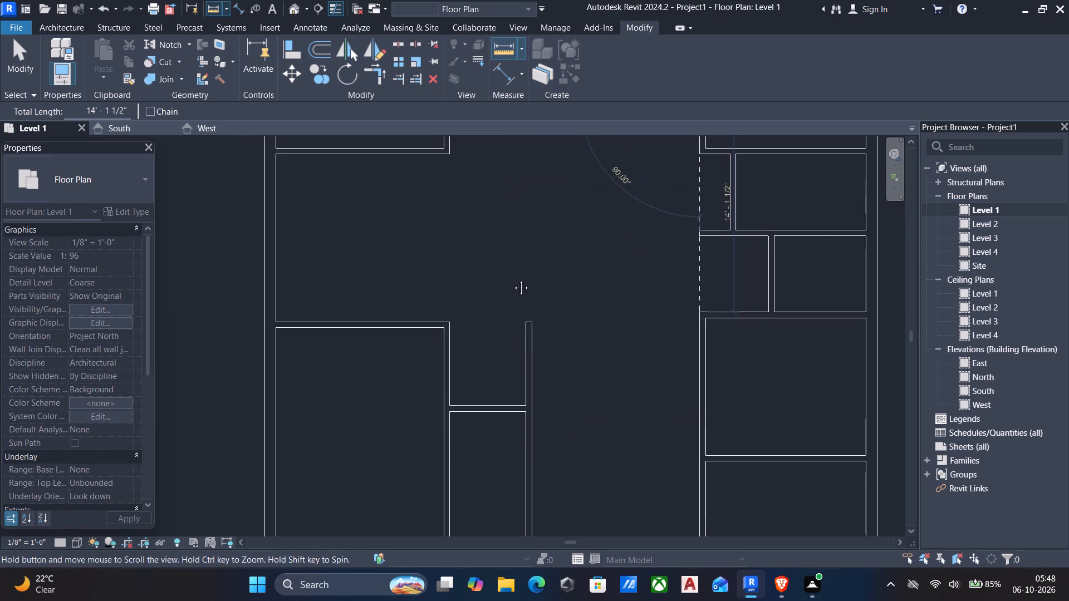
{"action": "middle_click_drag", "start_coordinate": [513, 279], "coordinate": [513, 372]}
{"action": "key", "text": "Escape"}
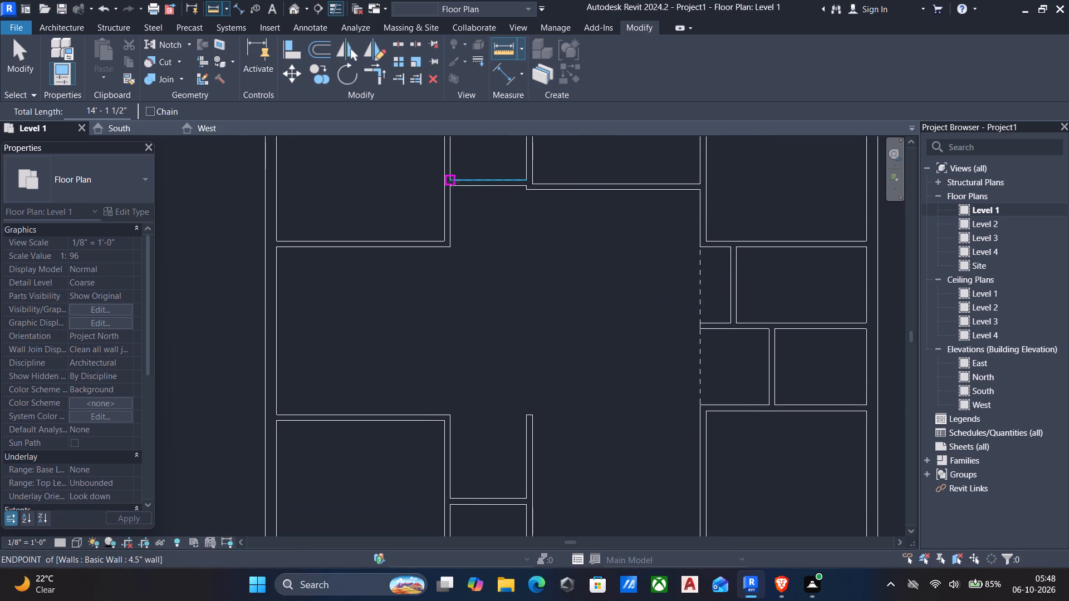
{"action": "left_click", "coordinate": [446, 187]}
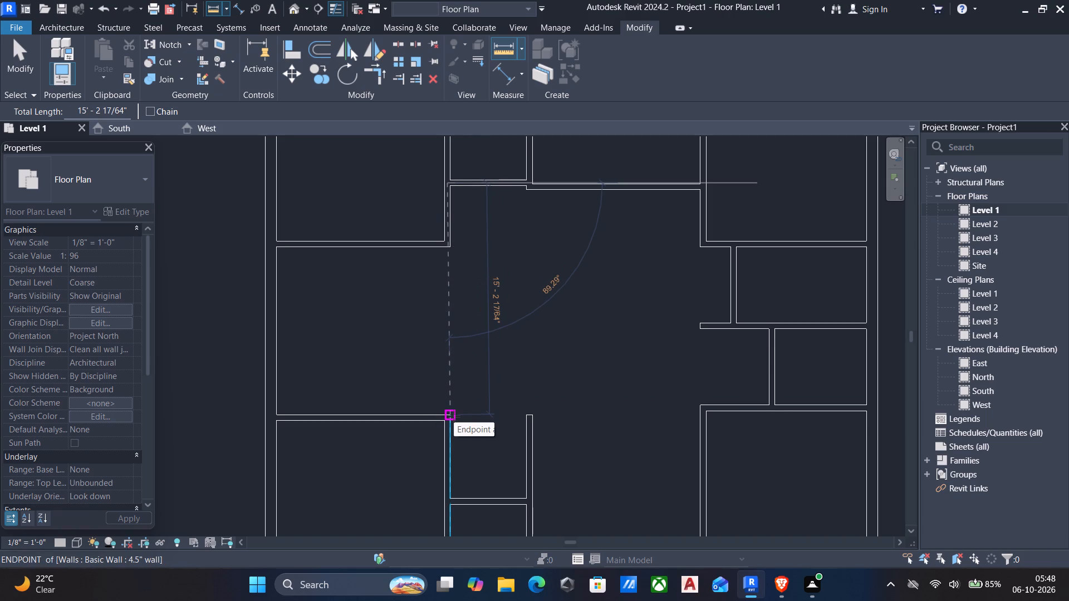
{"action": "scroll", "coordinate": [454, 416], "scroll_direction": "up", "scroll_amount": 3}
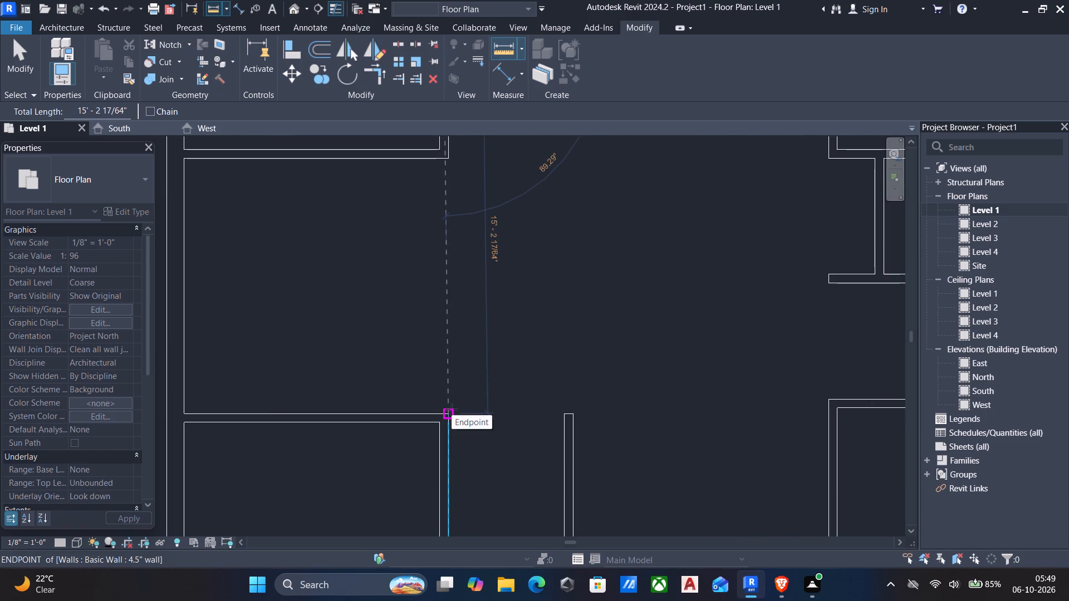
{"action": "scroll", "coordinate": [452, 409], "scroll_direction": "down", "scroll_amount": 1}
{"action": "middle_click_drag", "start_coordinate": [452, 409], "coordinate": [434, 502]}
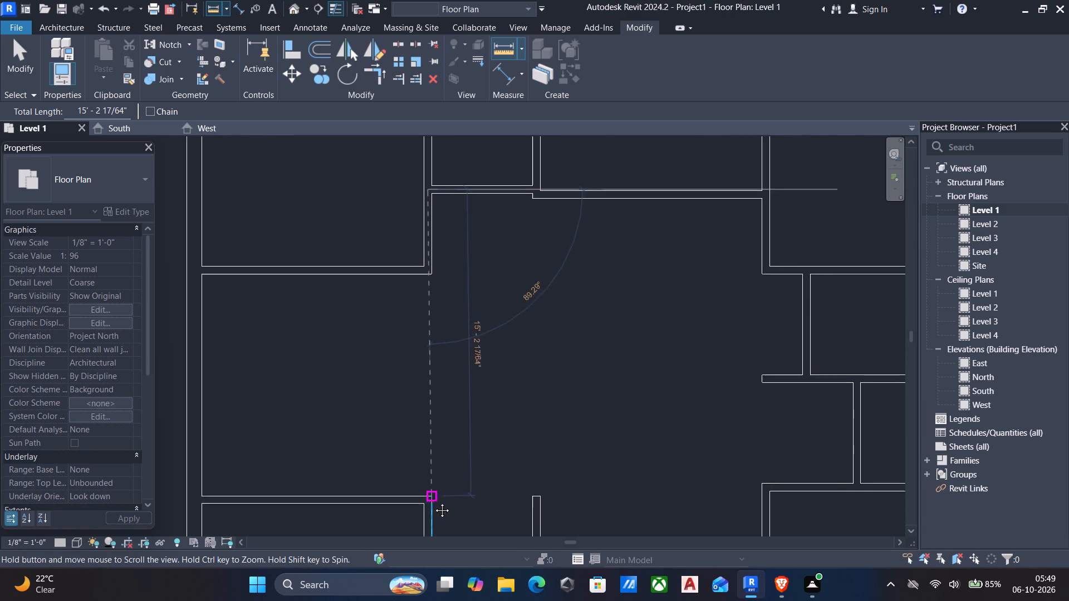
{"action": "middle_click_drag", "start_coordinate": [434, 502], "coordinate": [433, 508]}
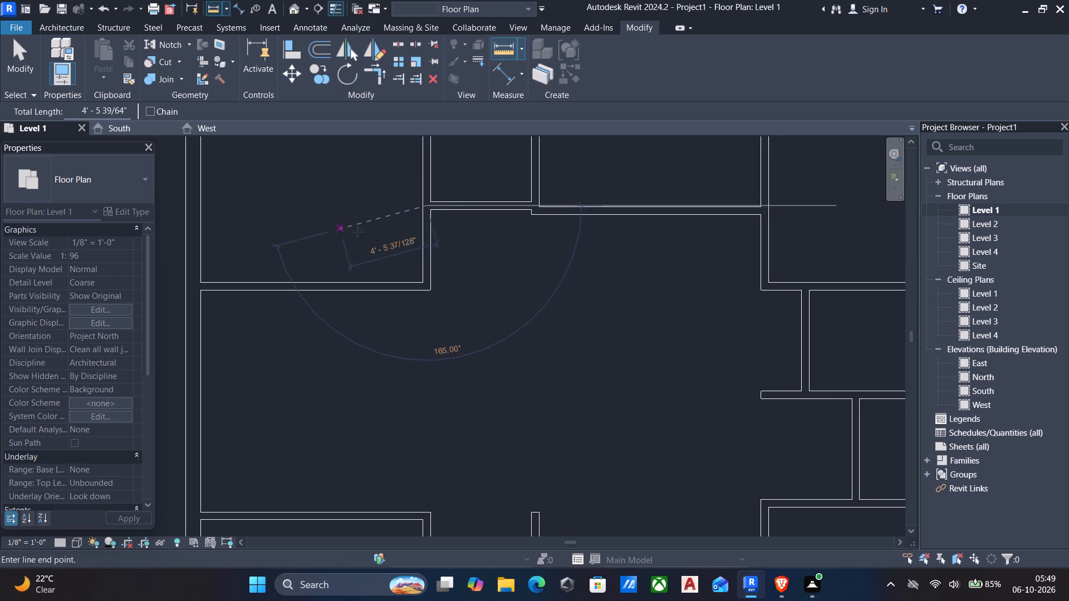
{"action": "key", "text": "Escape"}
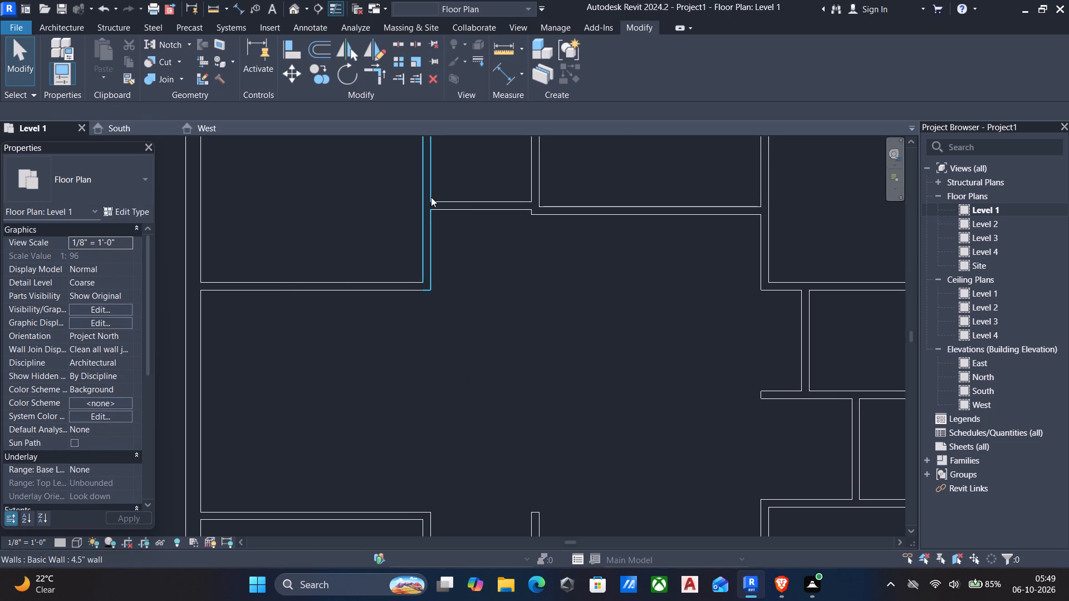
Measure the central space's depth along its left side, from the small upper room's bottom wall to the lower-left room's top corner.
{"action": "type", "text": "dd"}
{"action": "scroll", "coordinate": [423, 211], "scroll_direction": "up", "scroll_amount": 4}
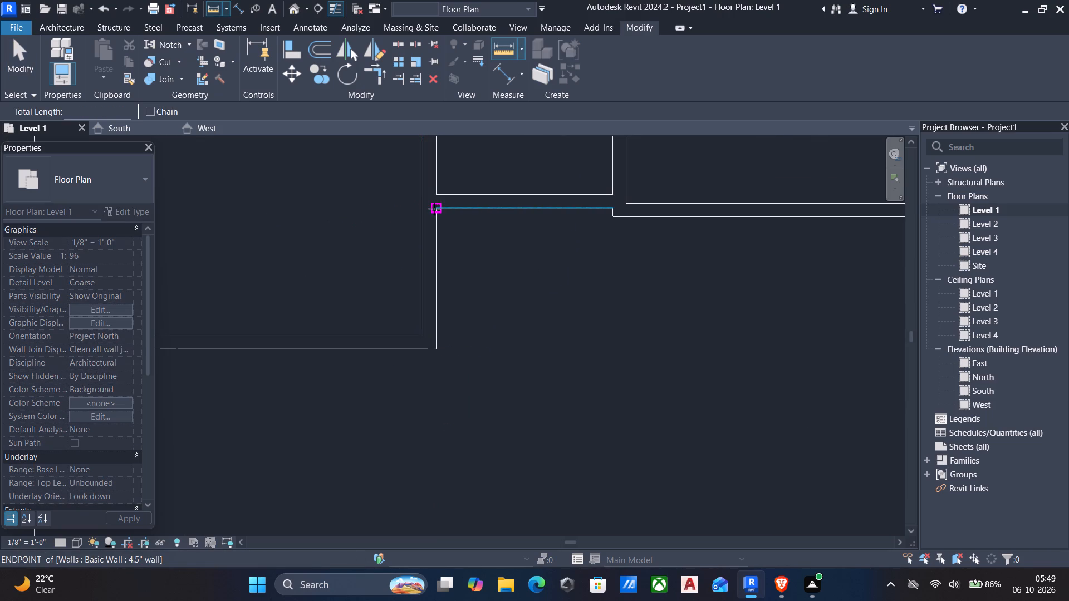
{"action": "left_click", "coordinate": [434, 209]}
{"action": "middle_click_drag", "start_coordinate": [414, 380], "coordinate": [444, 278]}
{"action": "scroll", "coordinate": [456, 417], "scroll_direction": "down", "scroll_amount": 1}
{"action": "middle_click_drag", "start_coordinate": [456, 432], "coordinate": [502, 253]}
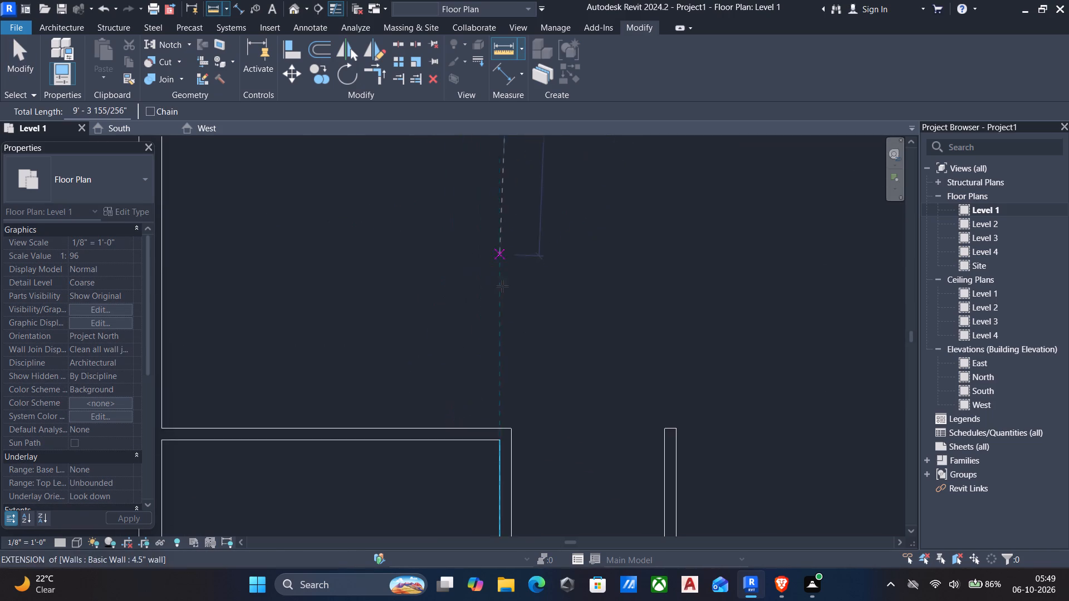
{"action": "middle_click_drag", "start_coordinate": [506, 398], "coordinate": [521, 298]}
{"action": "middle_click_drag", "start_coordinate": [532, 328], "coordinate": [481, 463]}
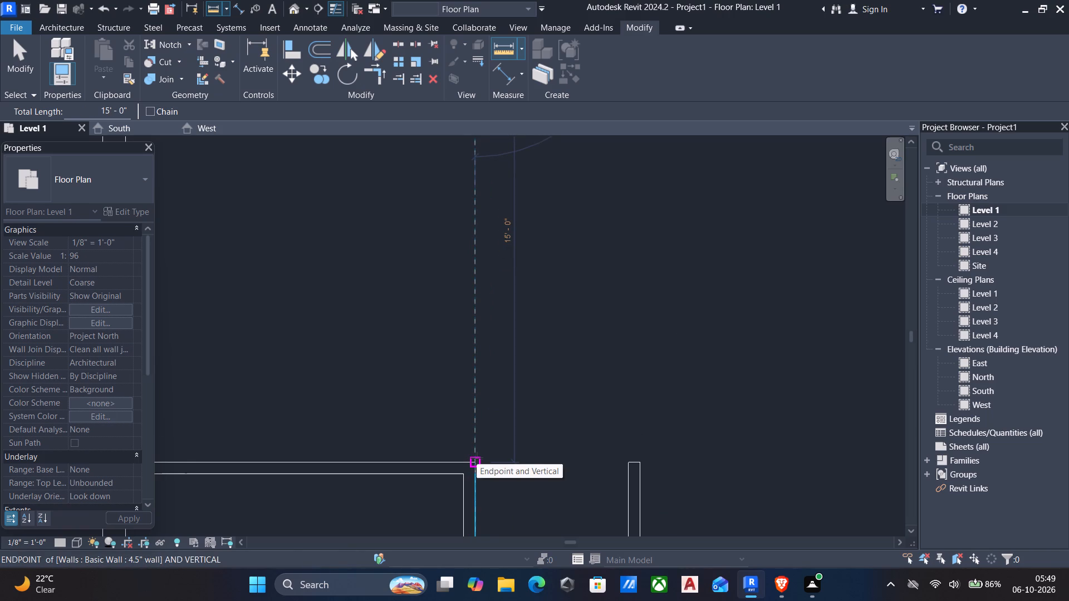
{"action": "left_click", "coordinate": [477, 458]}
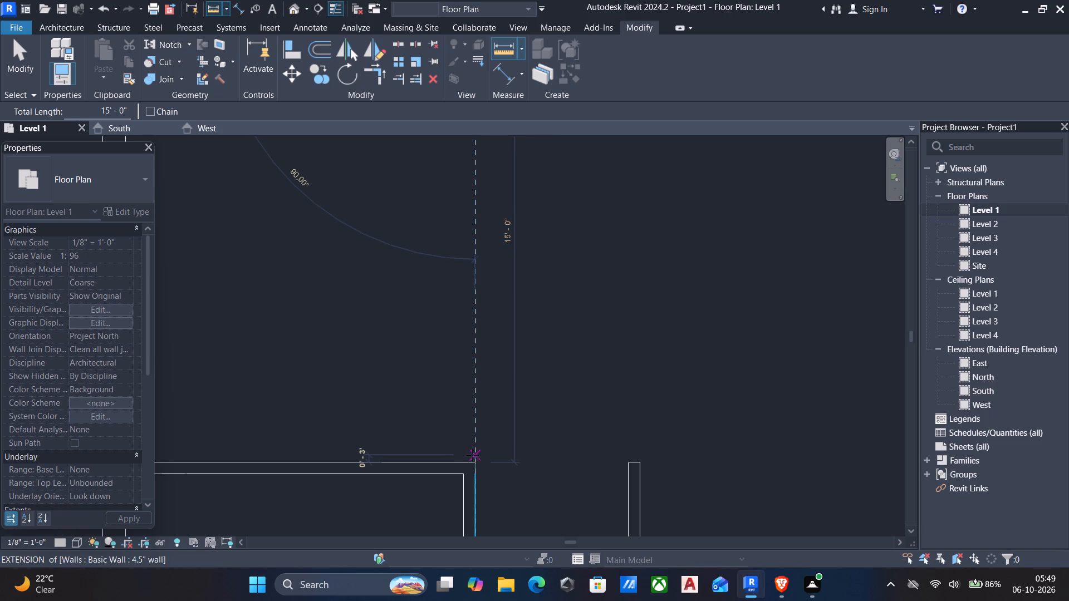
{"action": "middle_click_drag", "start_coordinate": [472, 456], "coordinate": [457, 477]}
{"action": "scroll", "coordinate": [457, 477], "scroll_direction": "down", "scroll_amount": 3}
{"action": "key", "text": "Escape"}
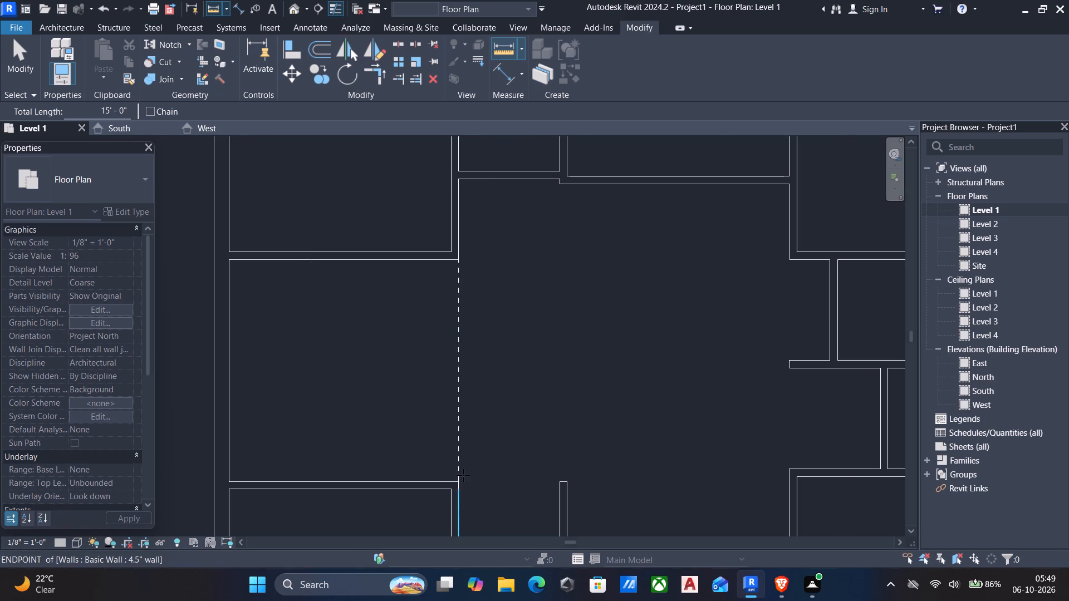
{"action": "scroll", "coordinate": [534, 410], "scroll_direction": "down", "scroll_amount": 2}
{"action": "middle_click_drag", "start_coordinate": [545, 412], "coordinate": [406, 392]}
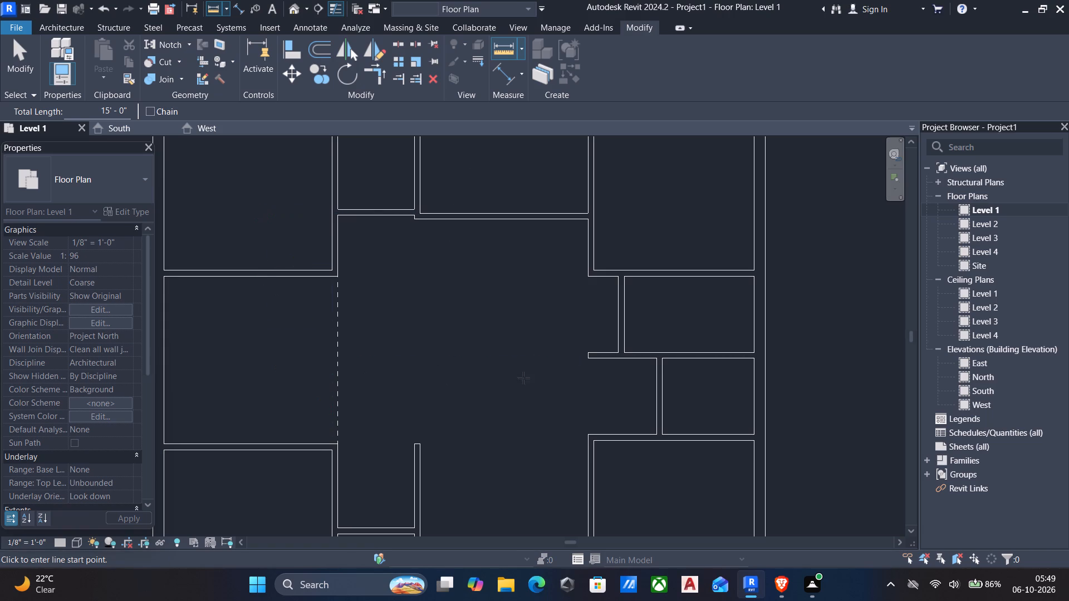
{"action": "key", "text": "Escape"}
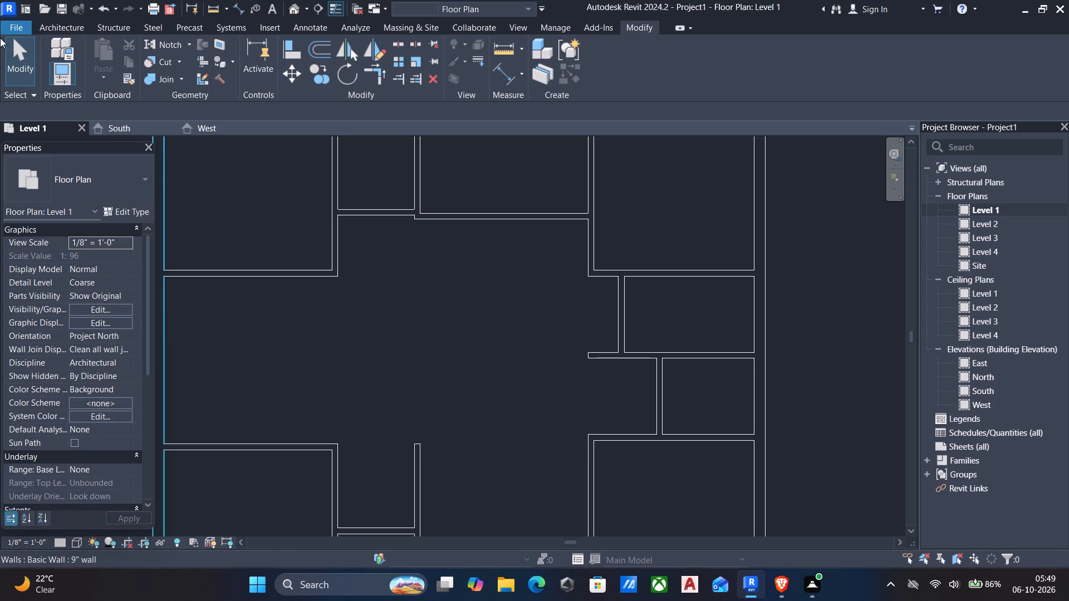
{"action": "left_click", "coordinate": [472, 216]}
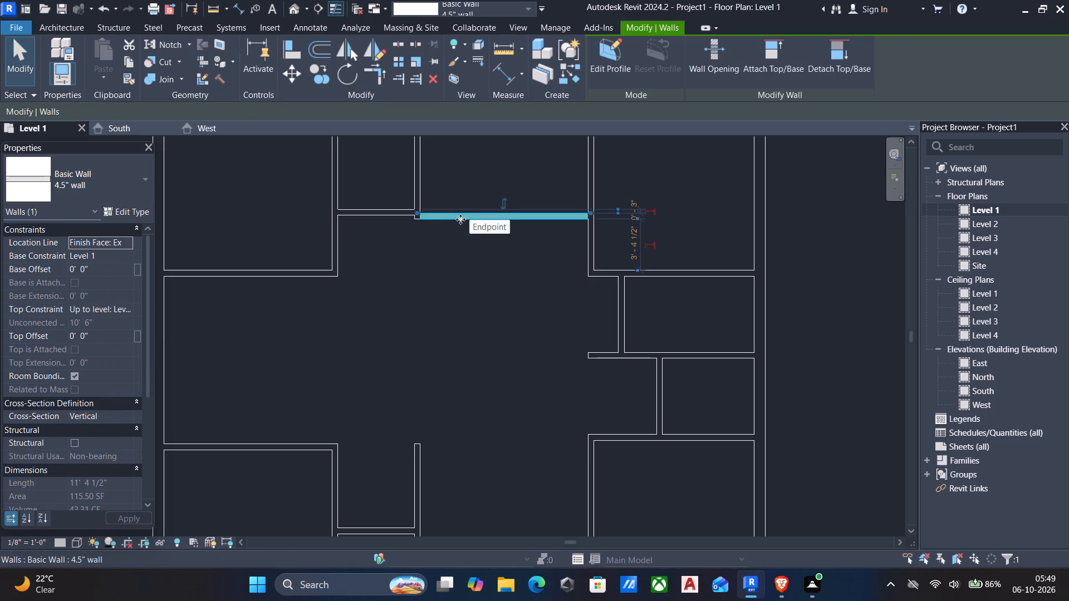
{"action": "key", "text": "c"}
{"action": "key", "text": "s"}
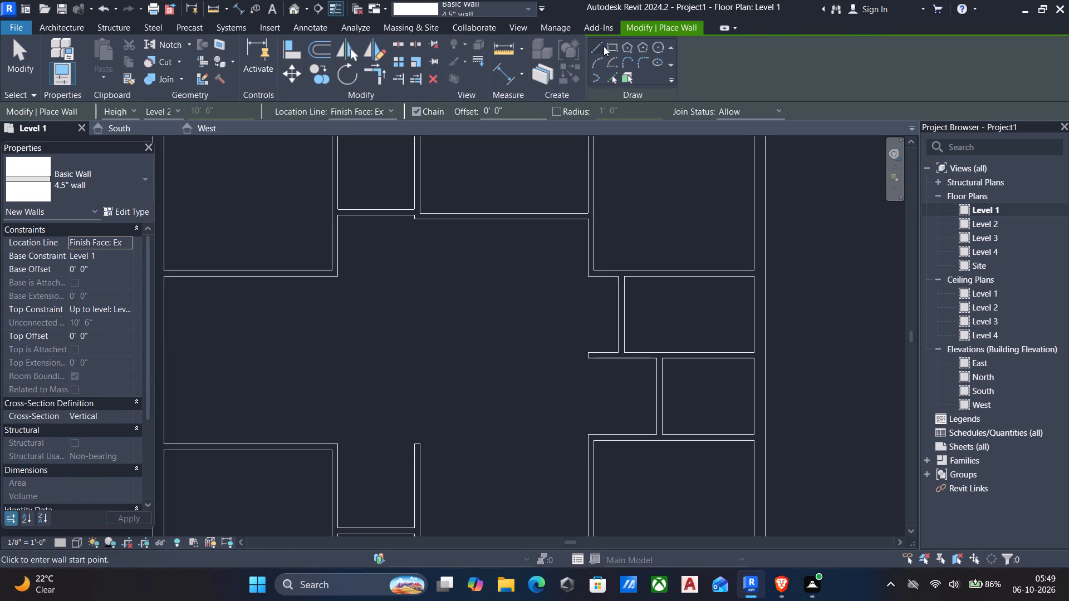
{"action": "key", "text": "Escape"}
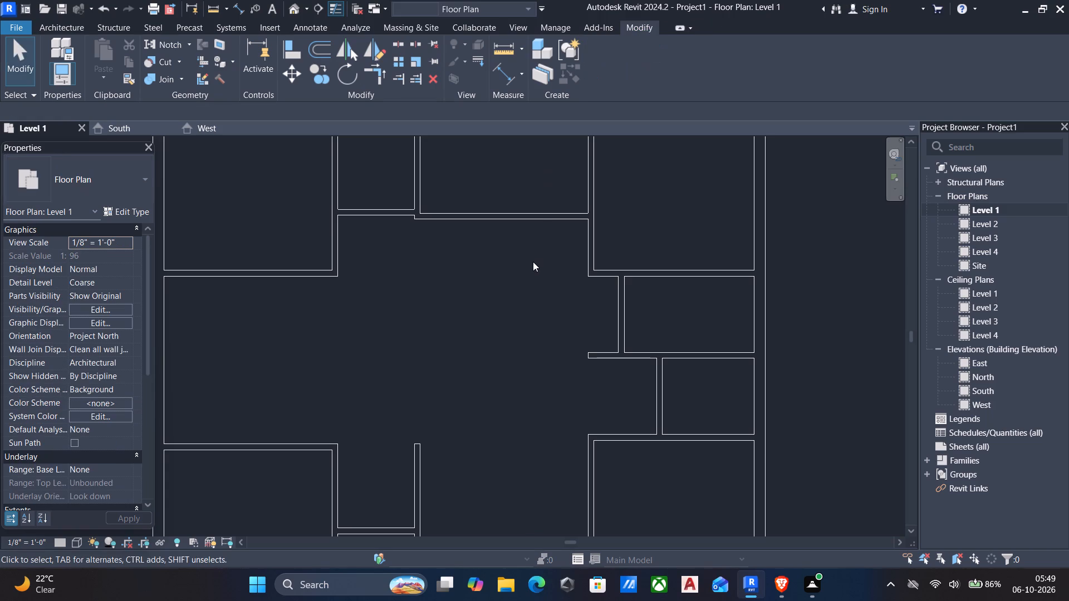
Draw a horizontal model line 16' 4 1/2" long from the lower-left room's top inner corner to the lower-right room's left wall.
{"action": "key", "text": "l"}
{"action": "key", "text": "i"}
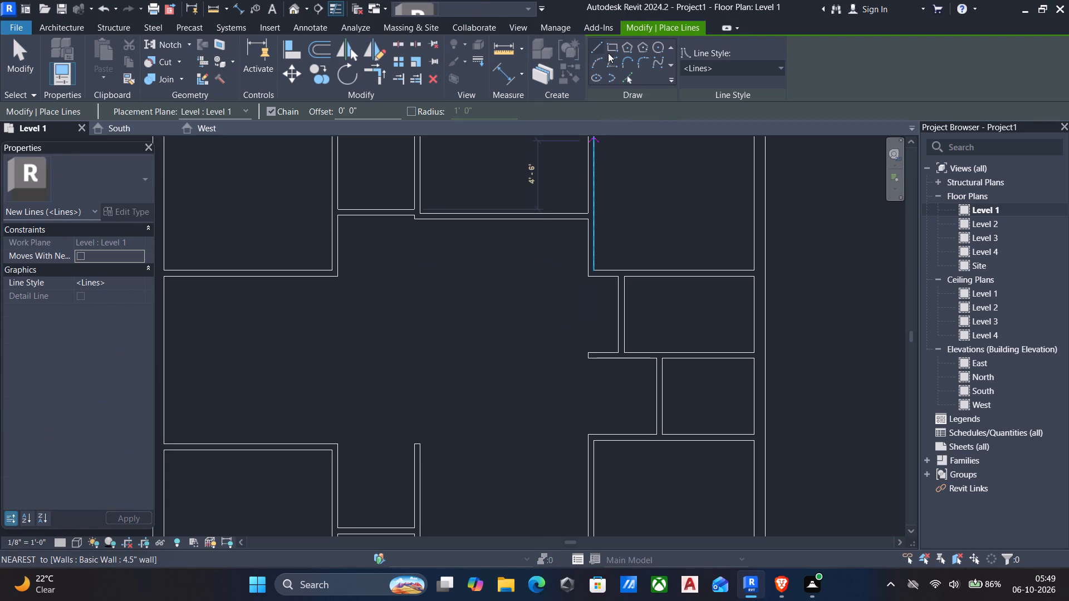
{"action": "left_click", "coordinate": [591, 49]}
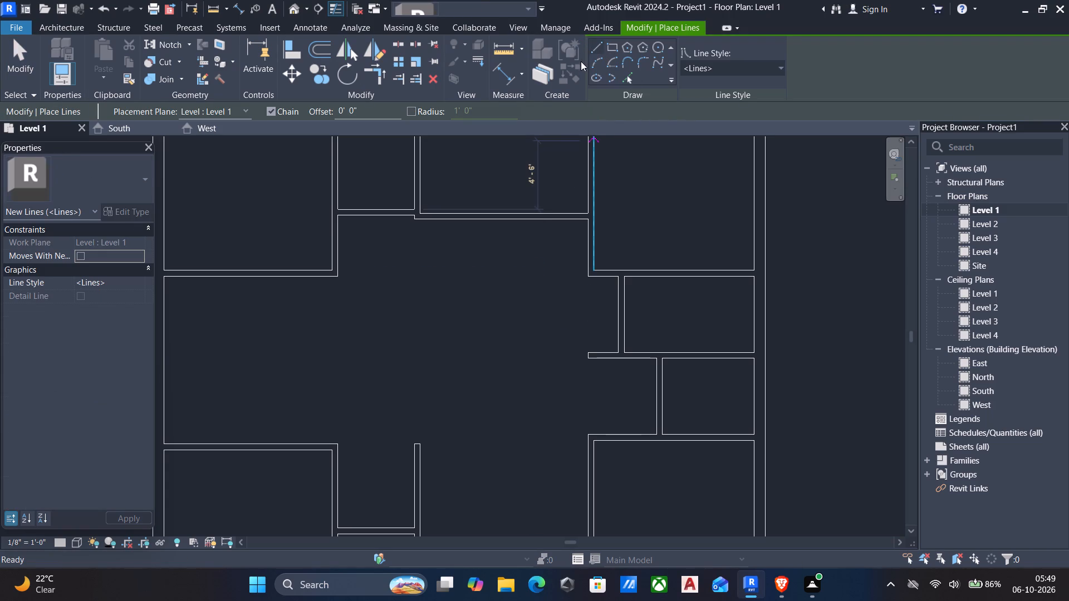
{"action": "left_click", "coordinate": [341, 445]}
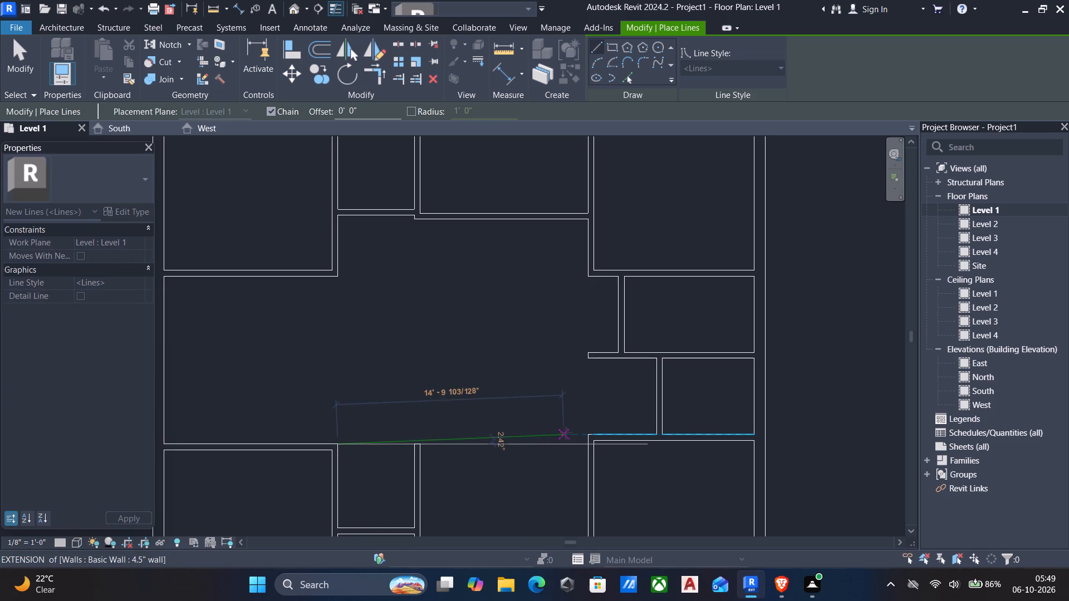
{"action": "scroll", "coordinate": [583, 452], "scroll_direction": "up", "scroll_amount": 4}
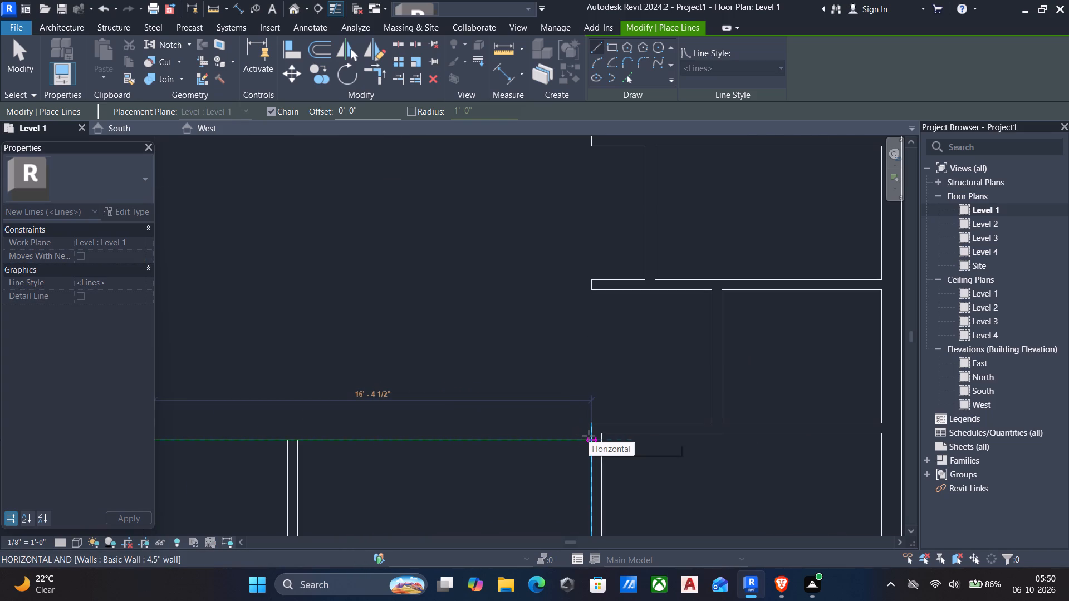
{"action": "left_click", "coordinate": [589, 436]}
{"action": "scroll", "coordinate": [586, 437], "scroll_direction": "down", "scroll_amount": 2}
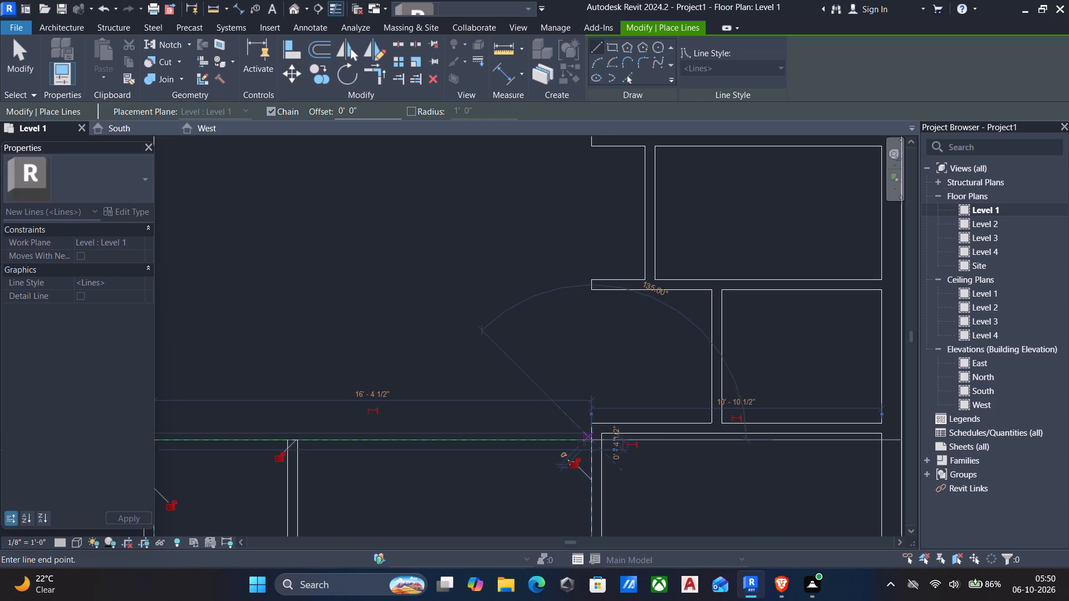
{"action": "scroll", "coordinate": [584, 440], "scroll_direction": "down", "scroll_amount": 2}
{"action": "middle_click_drag", "start_coordinate": [583, 449], "coordinate": [628, 395]}
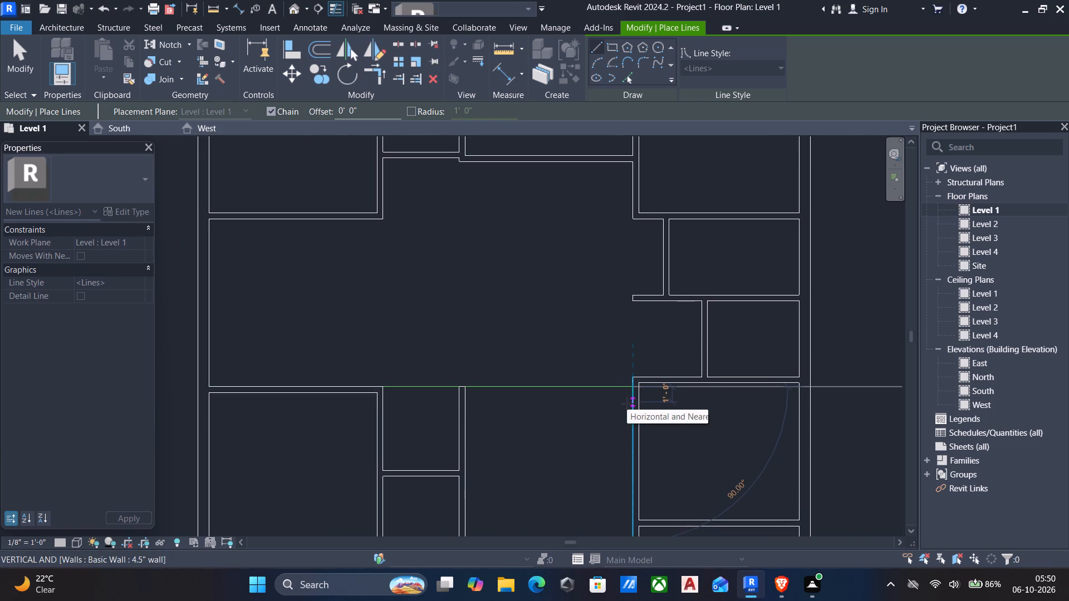
{"action": "key", "text": "Escape"}
{"action": "middle_click_drag", "start_coordinate": [582, 424], "coordinate": [599, 393]}
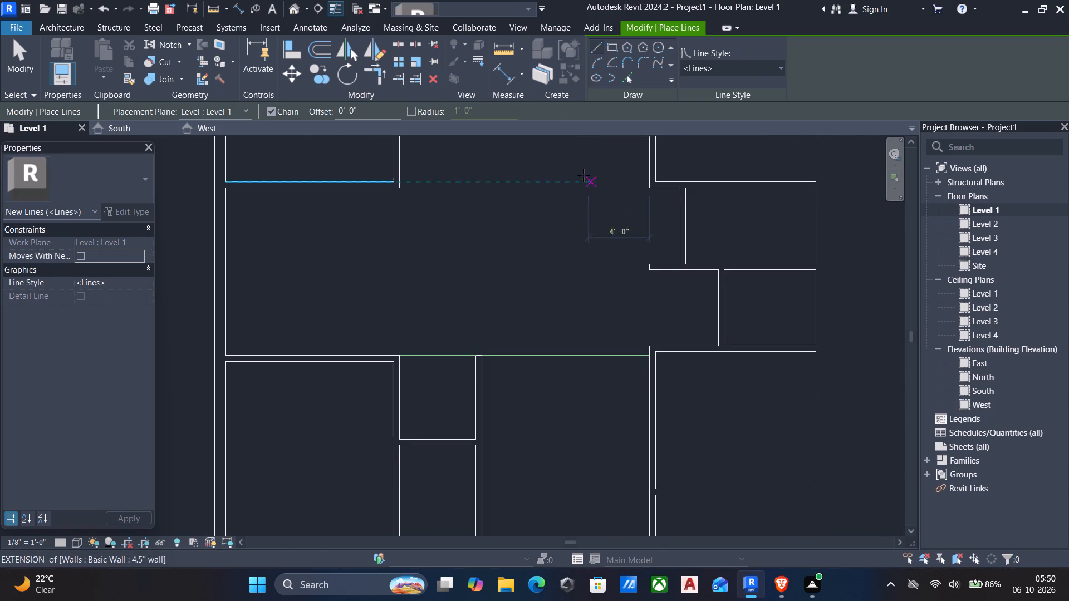
Draw a second model line parallel to the first, offset 12' 6" below it across the lower middle rooms.
{"action": "left_click_drag", "start_coordinate": [381, 110], "coordinate": [30, 83]}
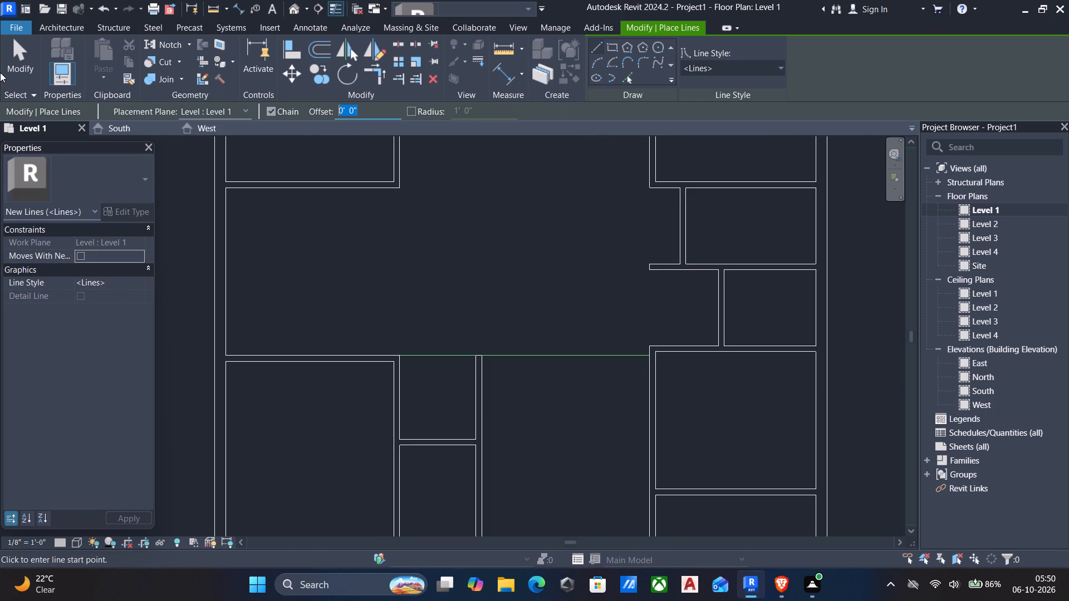
{"action": "key", "text": "1"}
{"action": "type", "text": "2'6\""}
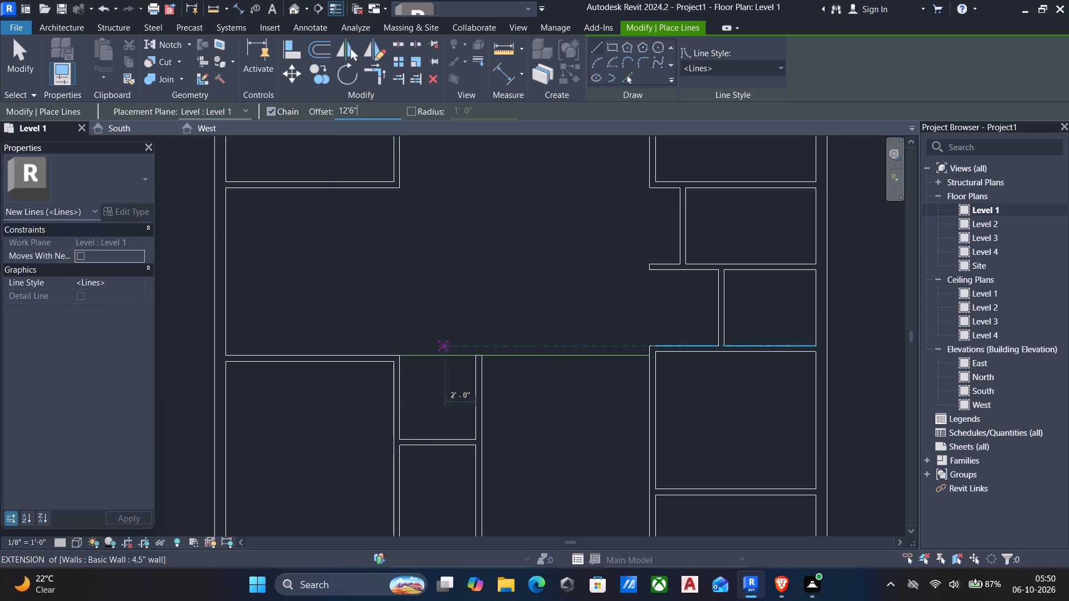
{"action": "scroll", "coordinate": [403, 349], "scroll_direction": "up", "scroll_amount": 4}
{"action": "left_click", "coordinate": [400, 364]}
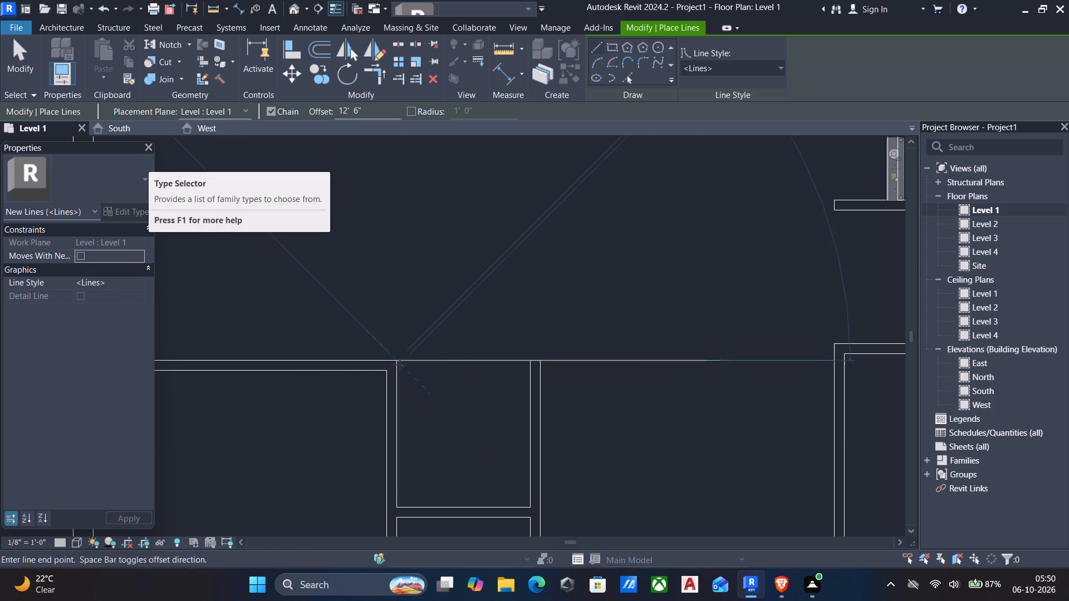
{"action": "key", "text": "space"}
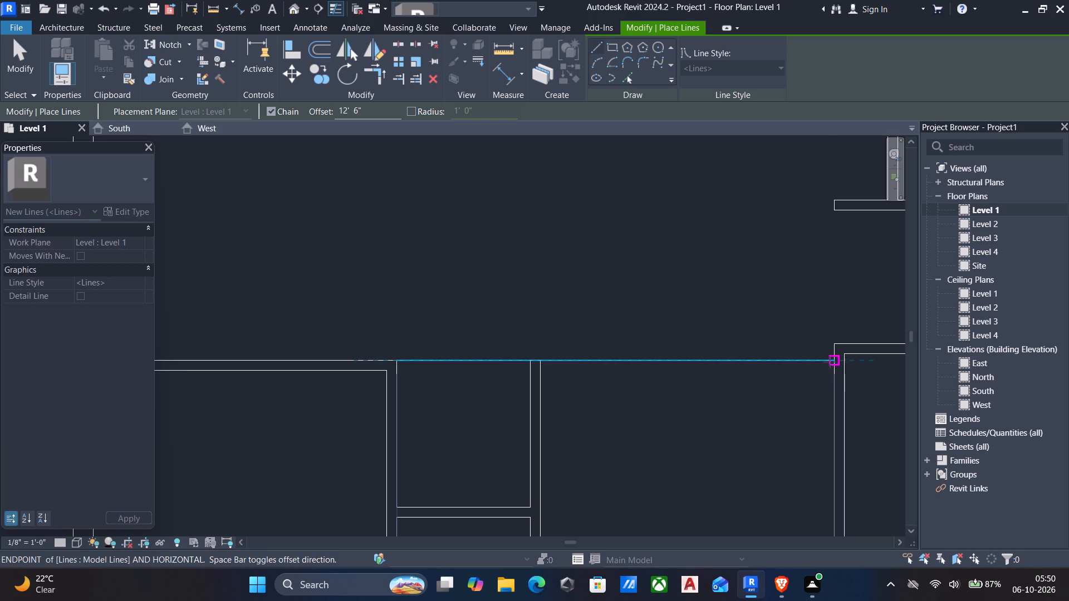
{"action": "left_click", "coordinate": [828, 361]}
{"action": "scroll", "coordinate": [725, 373], "scroll_direction": "down", "scroll_amount": 2}
{"action": "middle_click_drag", "start_coordinate": [722, 378], "coordinate": [735, 302]}
{"action": "scroll", "coordinate": [734, 318], "scroll_direction": "down", "scroll_amount": 1}
{"action": "middle_click_drag", "start_coordinate": [735, 346], "coordinate": [756, 262]}
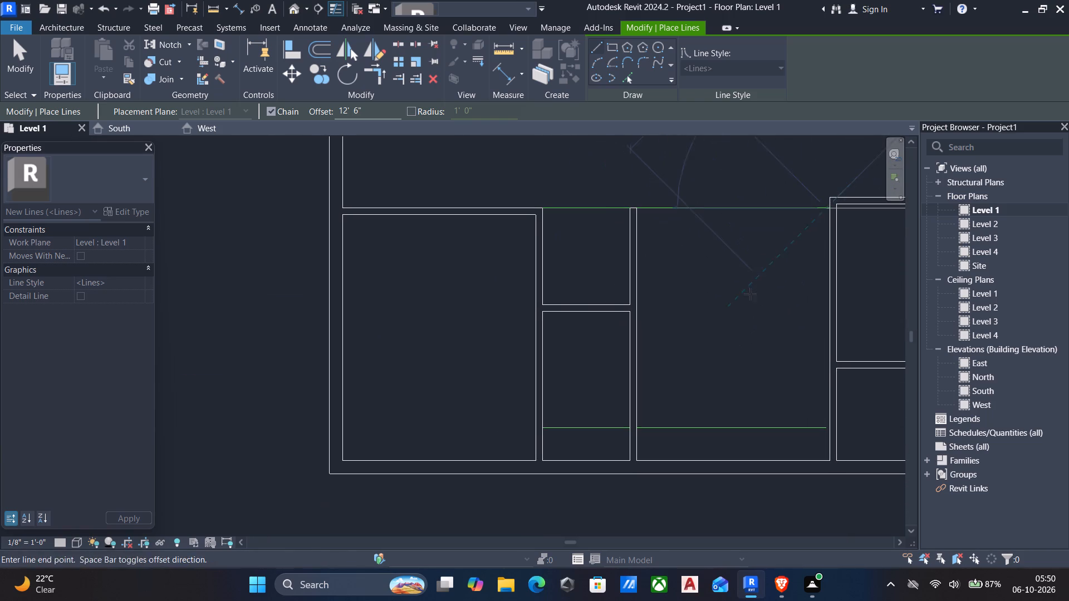
{"action": "key", "text": "Escape"}
{"action": "middle_click_drag", "start_coordinate": [741, 315], "coordinate": [710, 294]}
{"action": "key", "text": "Escape"}
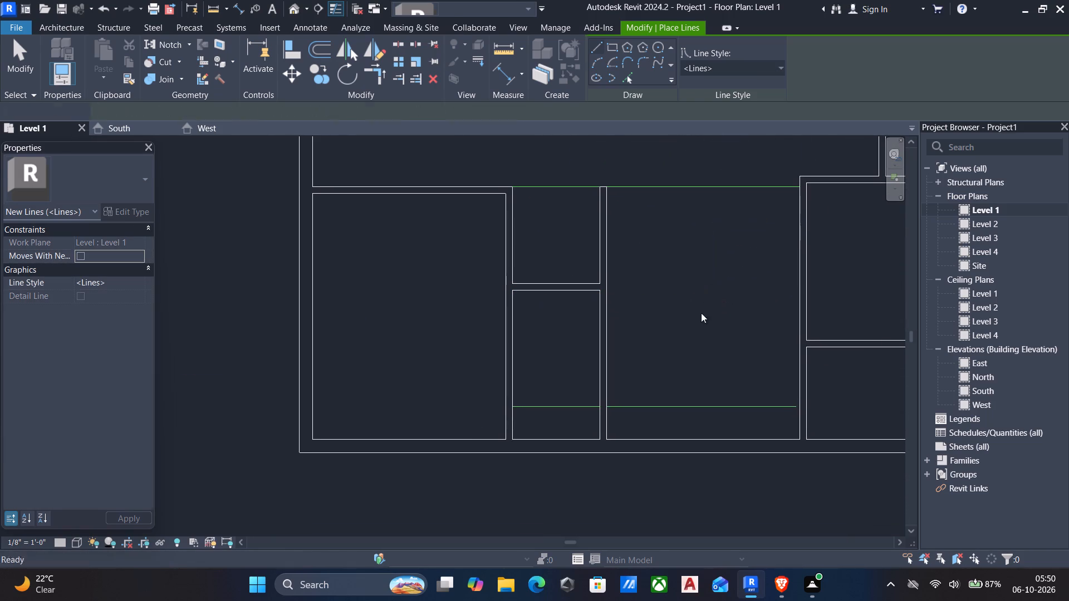
{"action": "left_click", "coordinate": [687, 411]}
{"action": "key", "text": "Escape"}
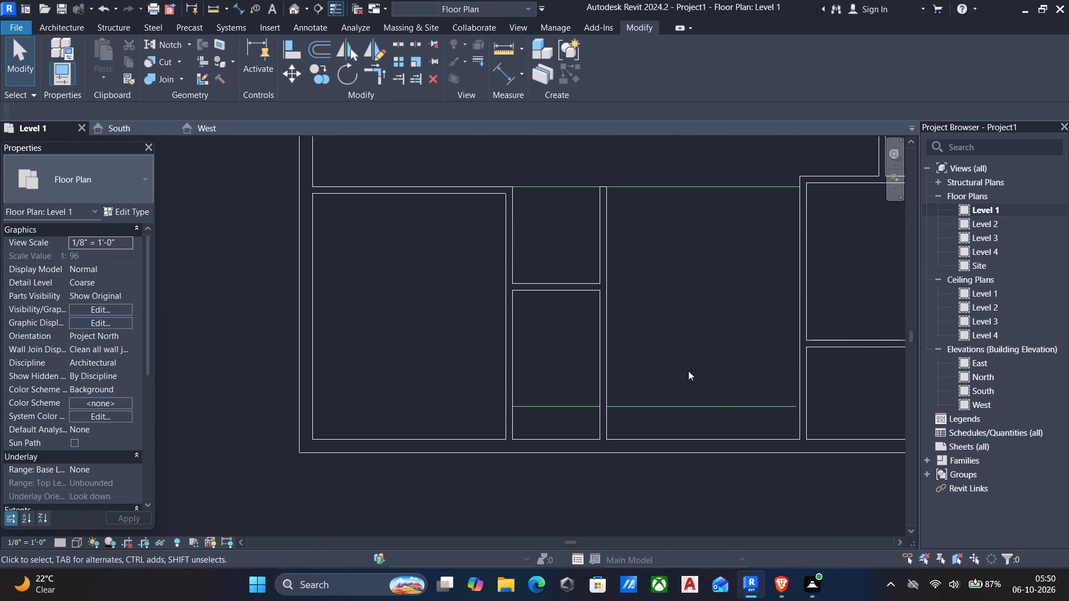
Measure the vertical distance between the two model lines along the left wall of the small lower rooms.
{"action": "type", "text": "dd"}
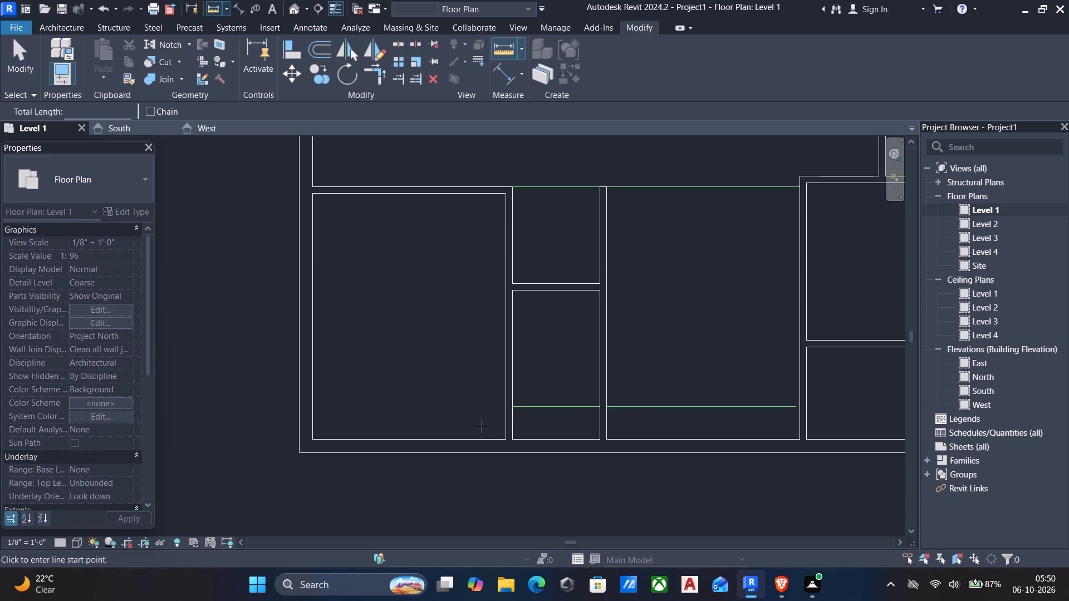
{"action": "scroll", "coordinate": [524, 396], "scroll_direction": "up", "scroll_amount": 4}
{"action": "left_click", "coordinate": [506, 418]}
{"action": "middle_click_drag", "start_coordinate": [512, 372], "coordinate": [509, 416]}
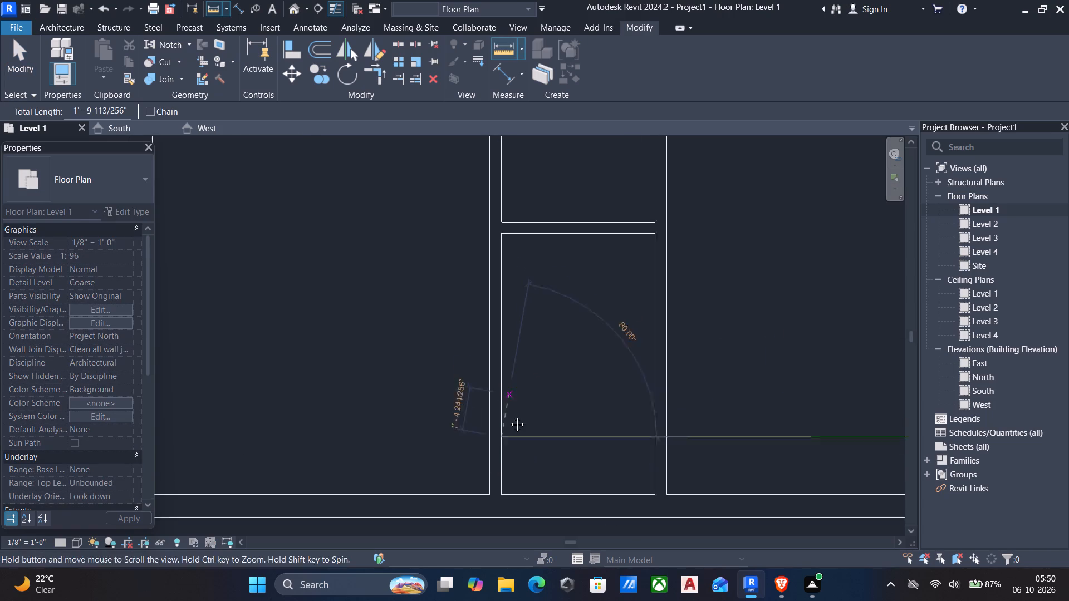
{"action": "middle_click_drag", "start_coordinate": [509, 416], "coordinate": [496, 526]}
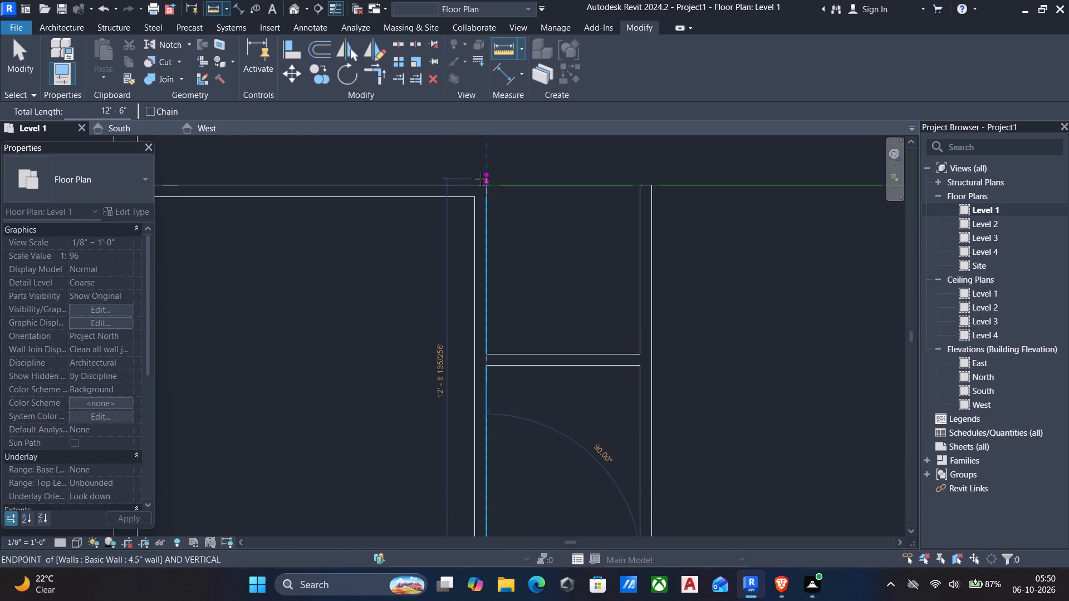
{"action": "scroll", "coordinate": [482, 188], "scroll_direction": "up", "scroll_amount": 5}
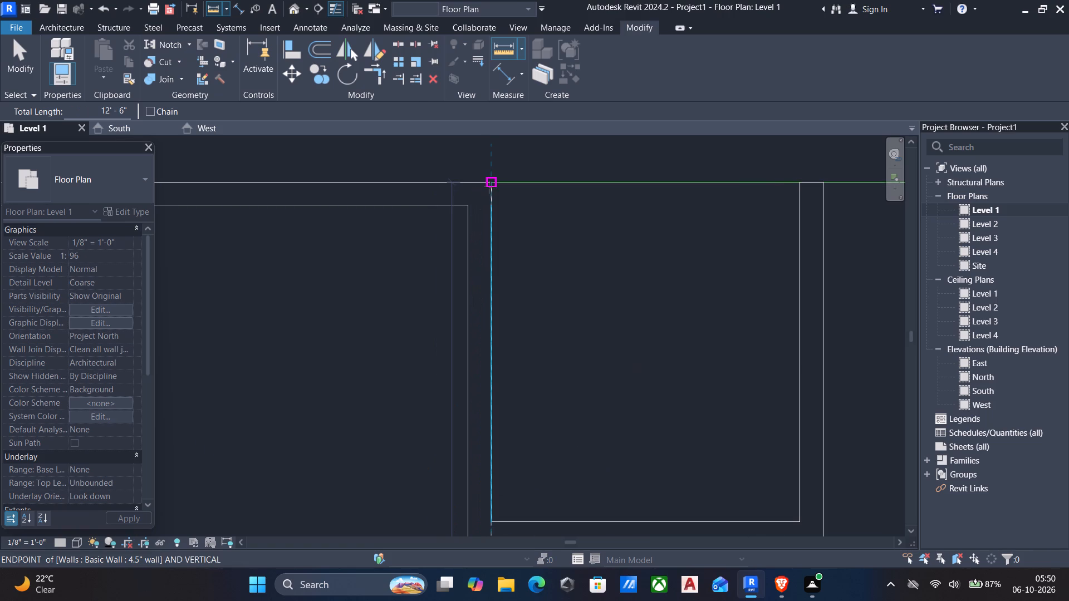
{"action": "scroll", "coordinate": [491, 187], "scroll_direction": "down", "scroll_amount": 2}
{"action": "middle_click", "coordinate": [491, 187]}
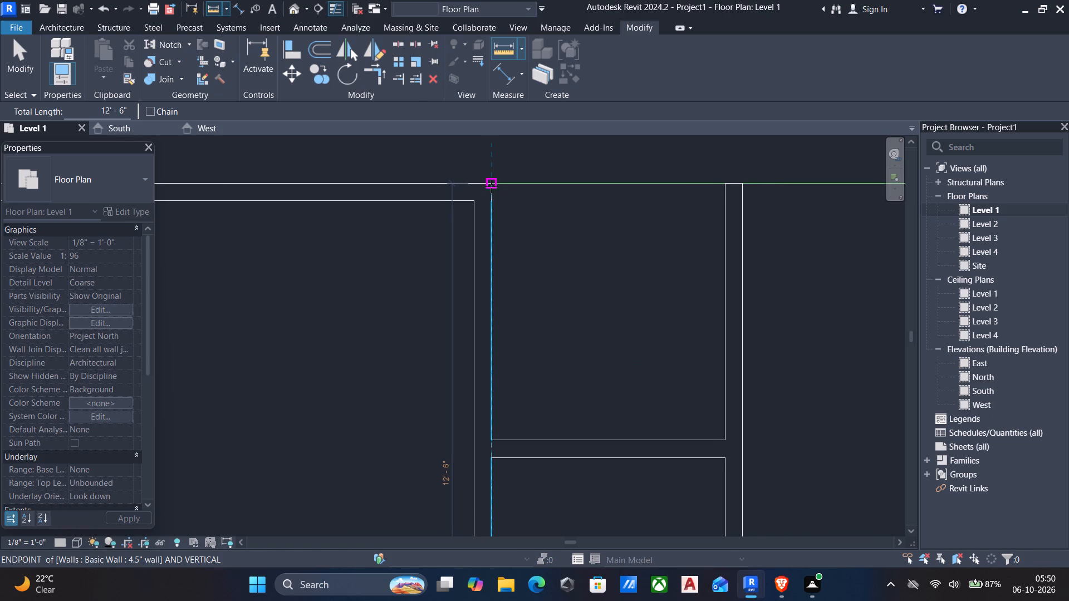
{"action": "left_click", "coordinate": [491, 186]}
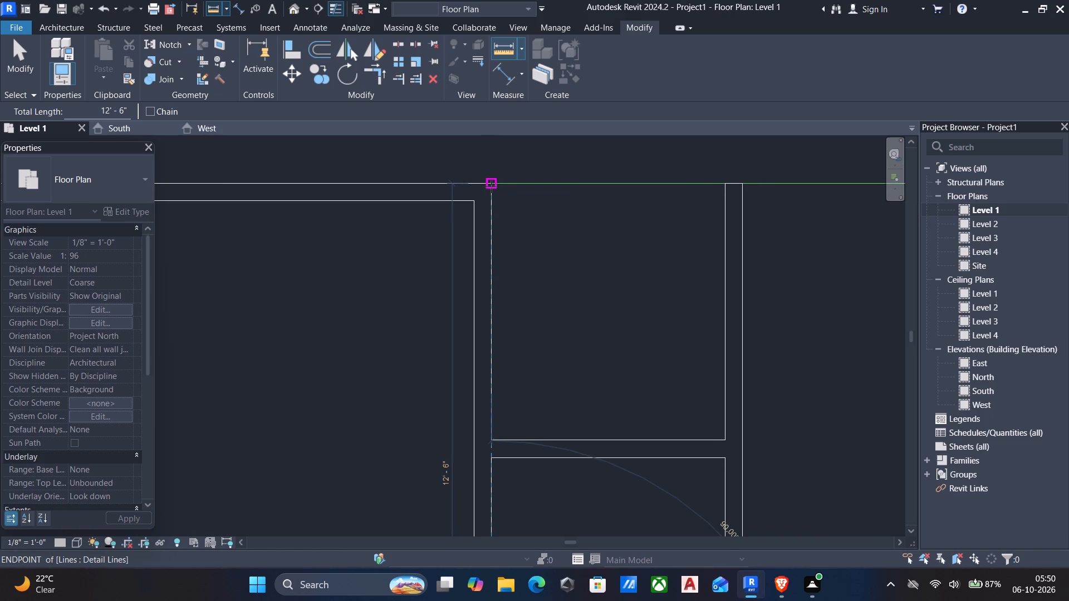
{"action": "key", "text": "Escape"}
{"action": "scroll", "coordinate": [494, 193], "scroll_direction": "down", "scroll_amount": 4}
{"action": "middle_click_drag", "start_coordinate": [507, 259], "coordinate": [484, 225]}
{"action": "scroll", "coordinate": [502, 279], "scroll_direction": "down", "scroll_amount": 3}
{"action": "middle_click_drag", "start_coordinate": [534, 333], "coordinate": [500, 282]}
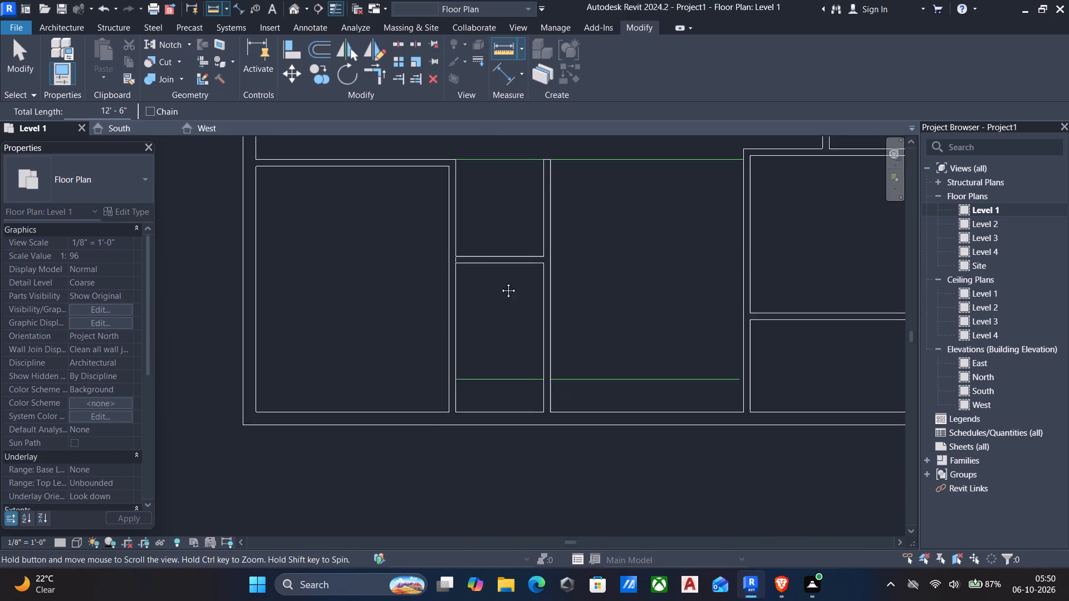
{"action": "middle_click_drag", "start_coordinate": [500, 282], "coordinate": [486, 277]}
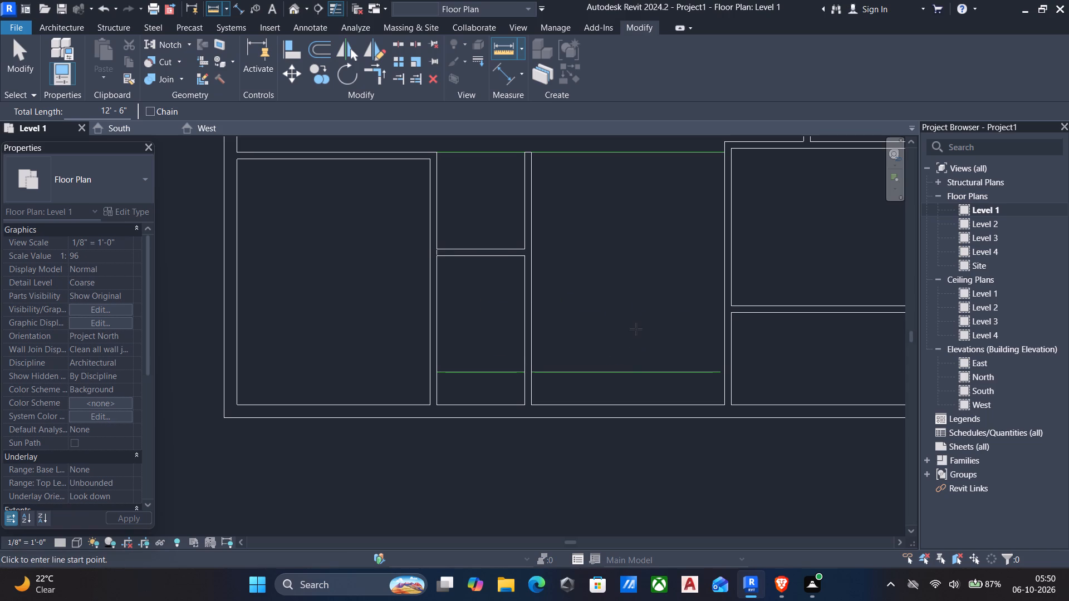
{"action": "key", "text": "Escape"}
Draw a horizontal 4.5" wall along the lower model line, across the lower middle room from its left partition to its right wall.
{"action": "left_click", "coordinate": [521, 300]}
{"action": "type", "text": "cs"}
{"action": "scroll", "coordinate": [531, 374], "scroll_direction": "up", "scroll_amount": 4}
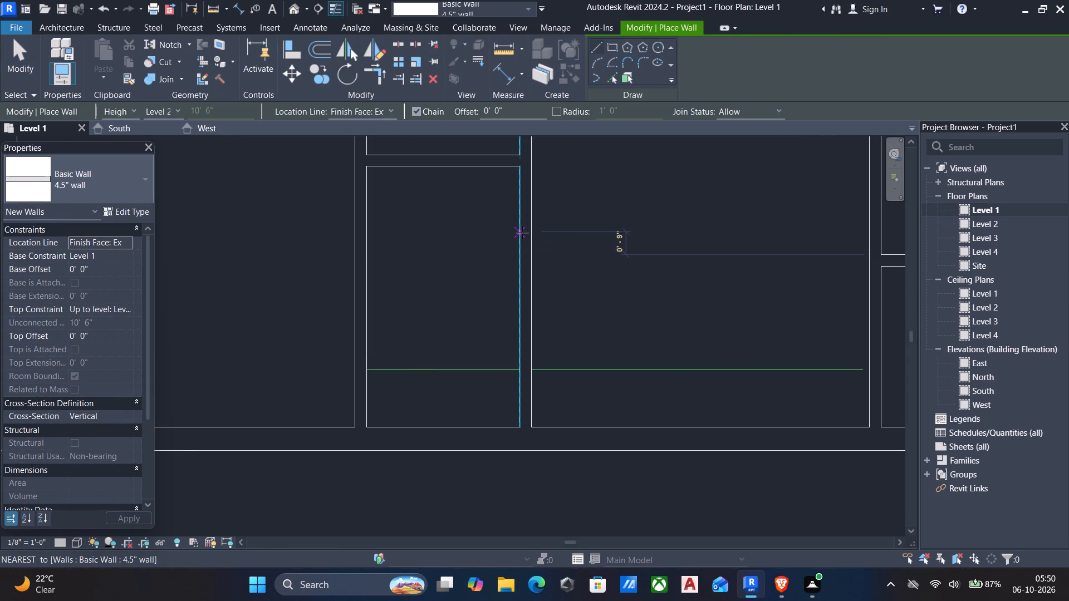
{"action": "left_click_drag", "start_coordinate": [514, 107], "coordinate": [331, 113]}
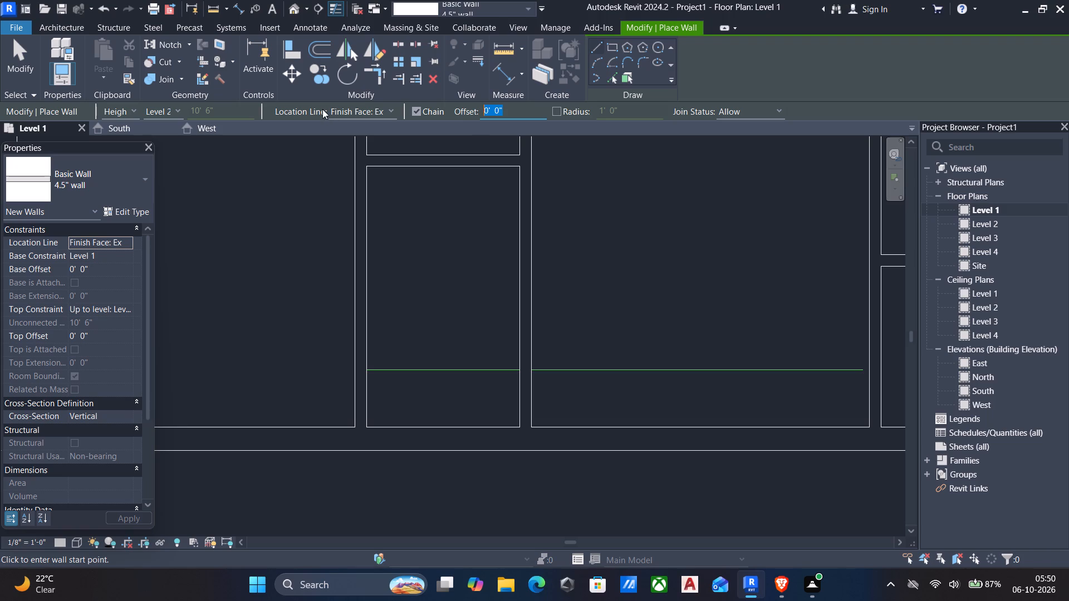
{"action": "left_click", "coordinate": [536, 372]}
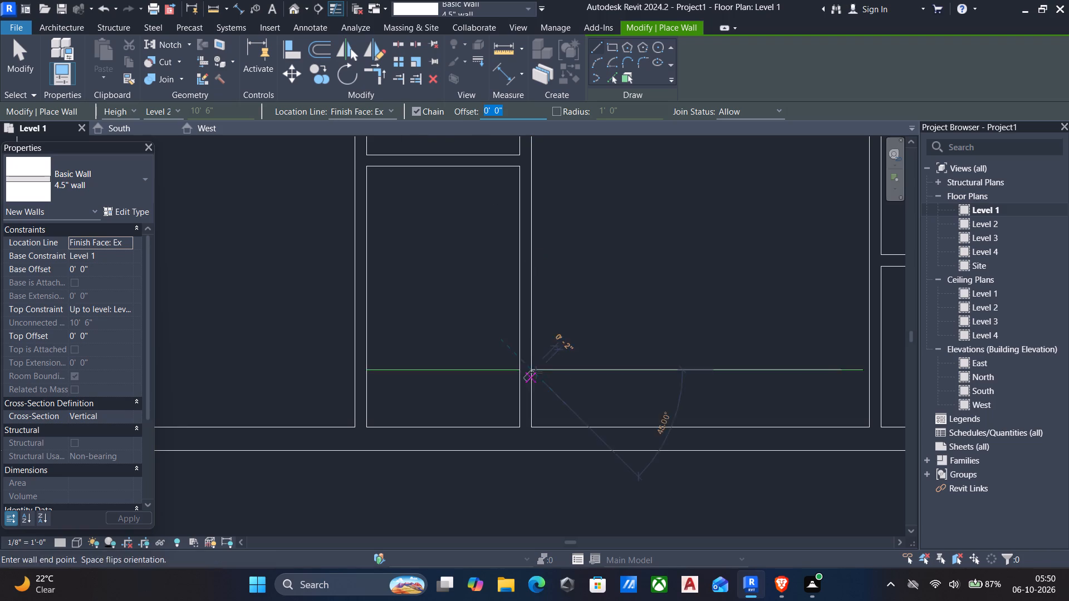
{"action": "scroll", "coordinate": [875, 373], "scroll_direction": "up", "scroll_amount": 4}
{"action": "left_click", "coordinate": [865, 375]}
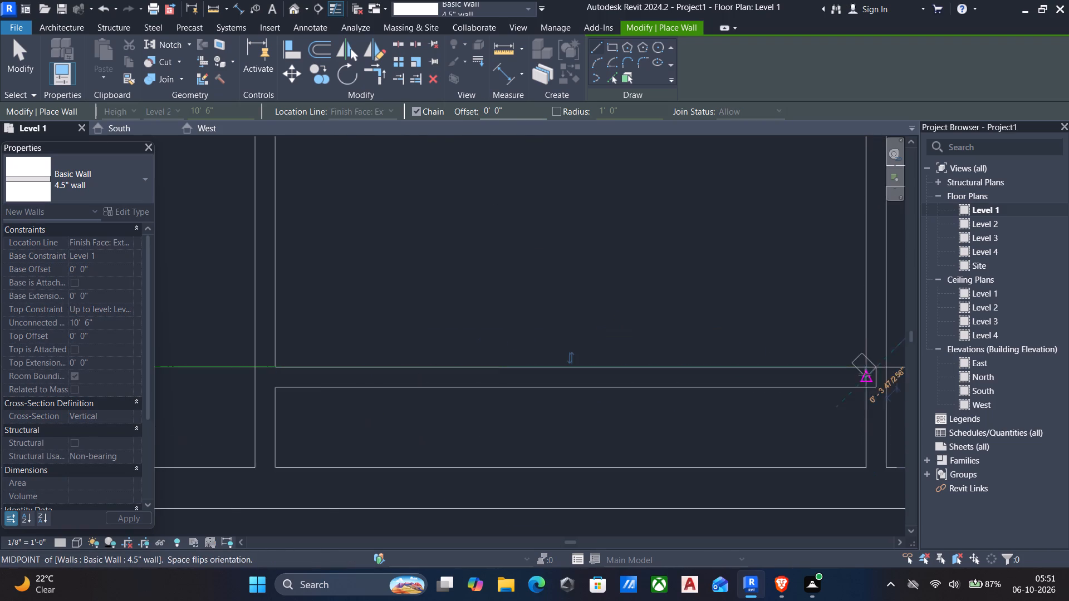
{"action": "key", "text": "Escape"}
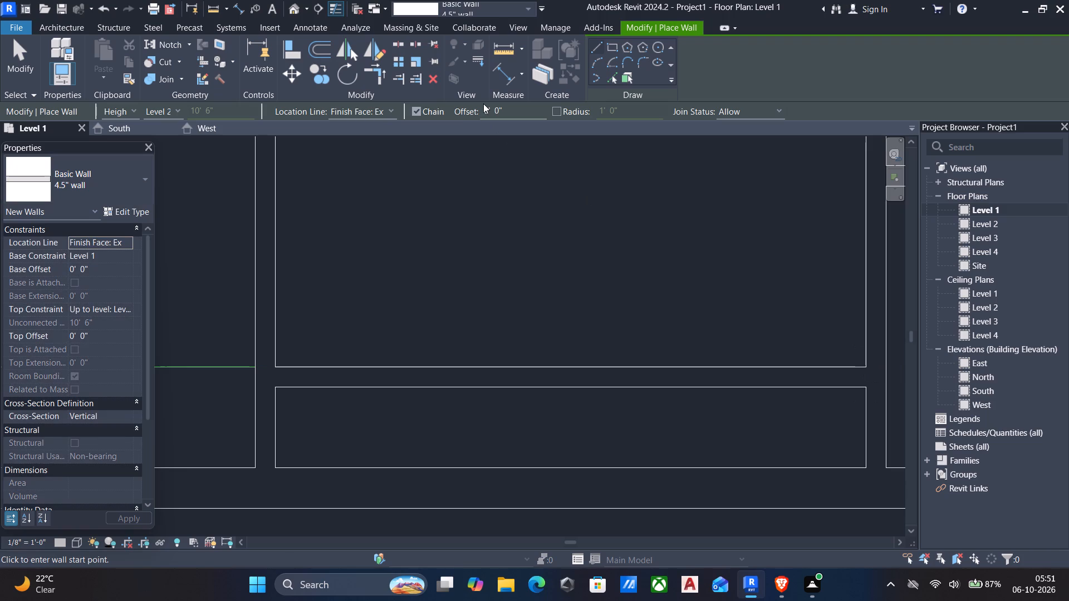
Draw an 11' 0" long horizontal 4.5" wall, offset 5' 0" below the bottom face of the lower middle room's new partition.
{"action": "left_click_drag", "start_coordinate": [522, 111], "coordinate": [386, 117]}
{"action": "key", "text": "5"}
{"action": "key", "text": "apostrophe"}
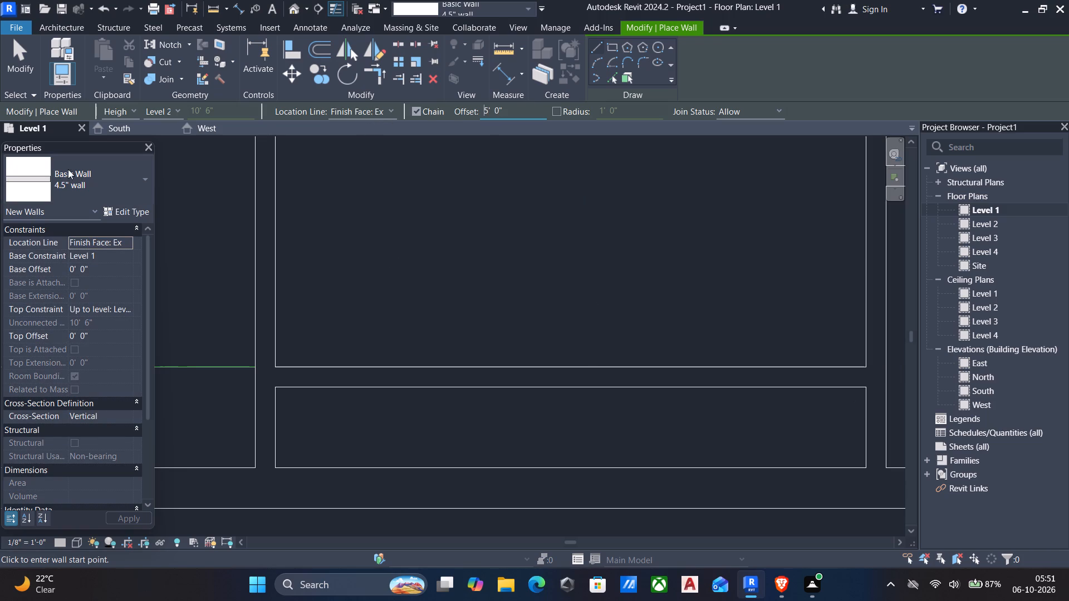
{"action": "scroll", "coordinate": [276, 253], "scroll_direction": "down", "scroll_amount": 4}
{"action": "middle_click_drag", "start_coordinate": [312, 307], "coordinate": [335, 248]}
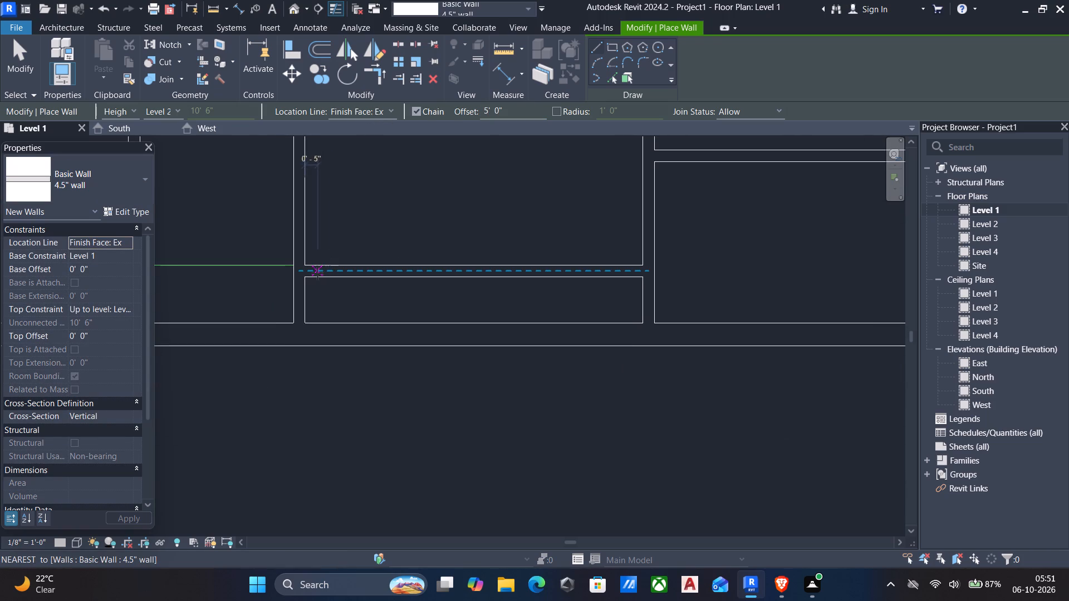
{"action": "left_click", "coordinate": [308, 278]}
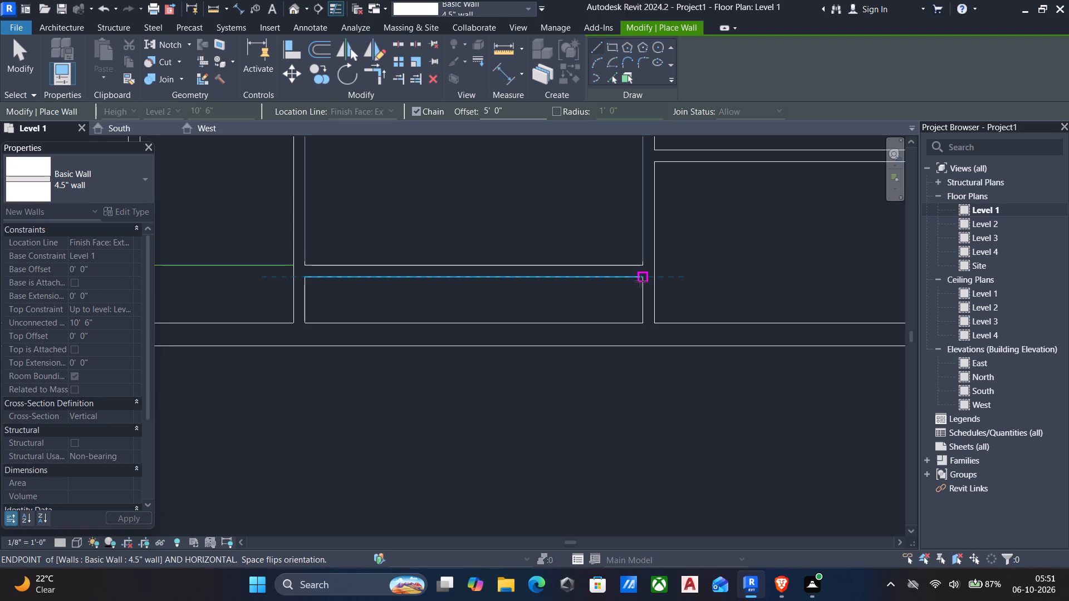
{"action": "key", "text": "space"}
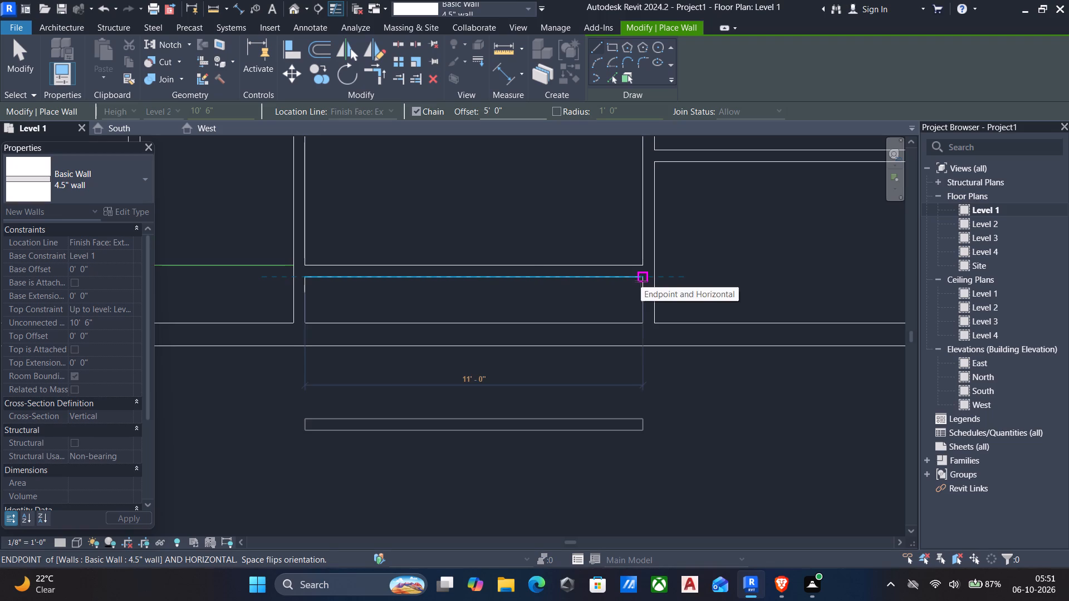
{"action": "left_click", "coordinate": [641, 281]}
{"action": "key", "text": "Escape"}
{"action": "key", "text": "Escape"}
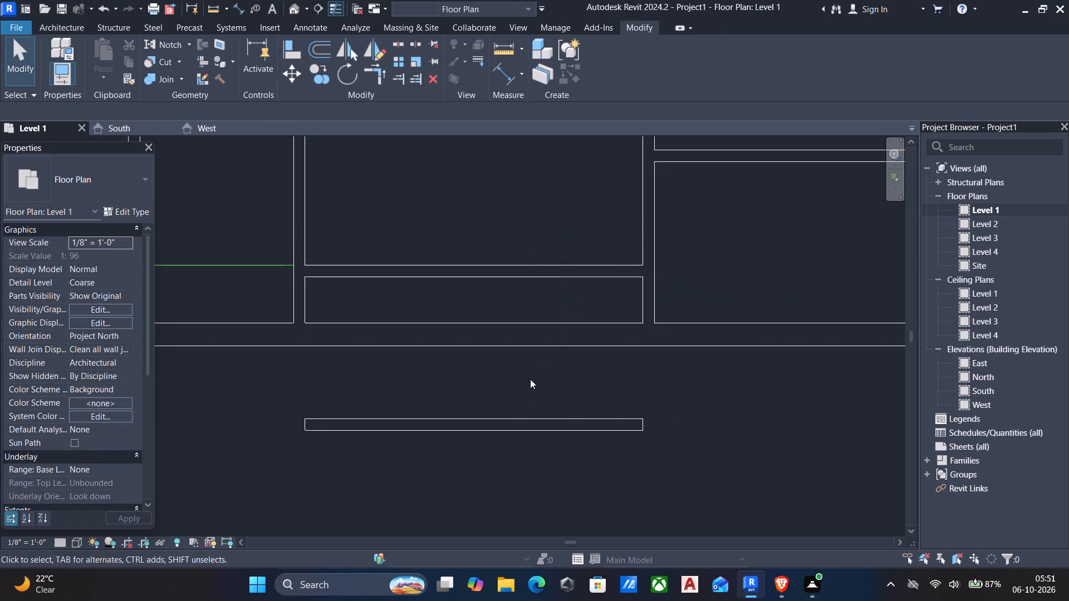
Change the offset wall below the building to the 9" wall type and flip it so its thickness lies downward.
{"action": "left_click", "coordinate": [505, 425]}
{"action": "left_click", "coordinate": [116, 189]}
{"action": "scroll", "coordinate": [99, 262], "scroll_direction": "up", "scroll_amount": 4}
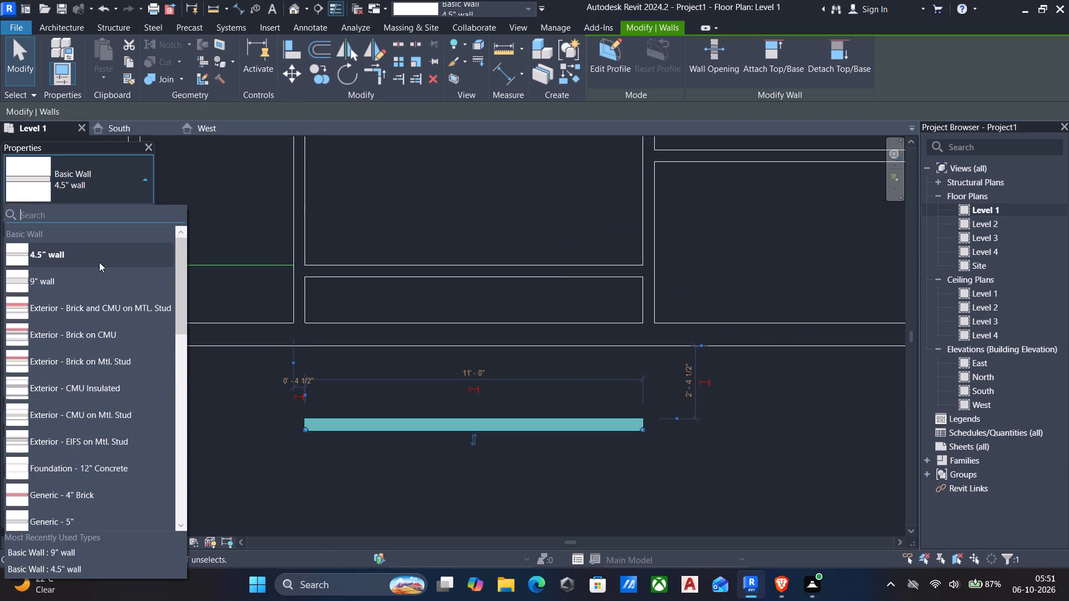
{"action": "scroll", "coordinate": [99, 262], "scroll_direction": "up", "scroll_amount": 1}
{"action": "left_click", "coordinate": [81, 272]}
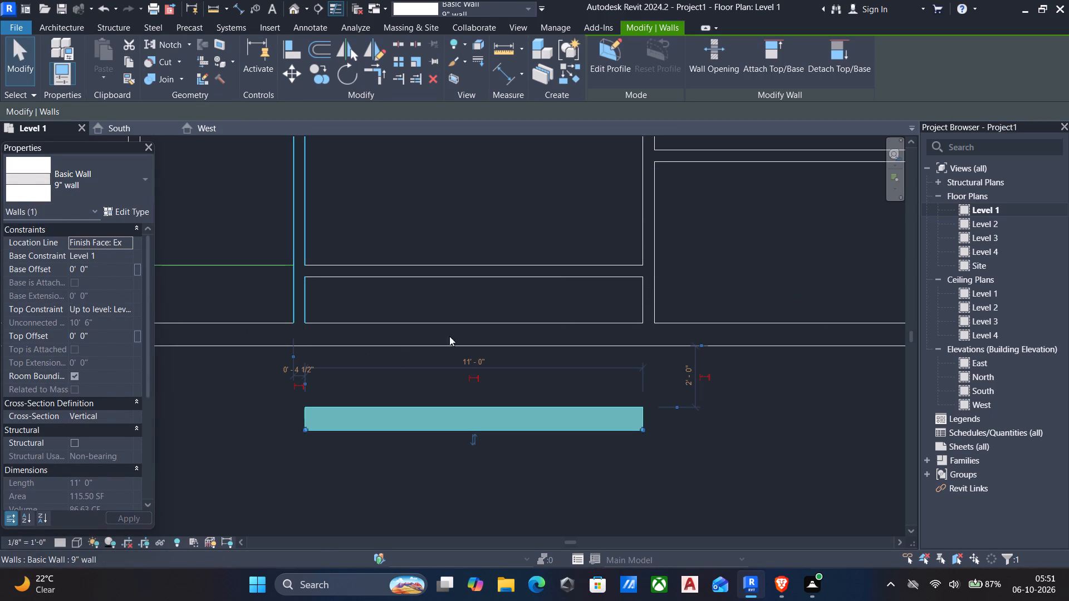
{"action": "key", "text": "Escape"}
{"action": "left_click", "coordinate": [468, 410]}
{"action": "key", "text": "space"}
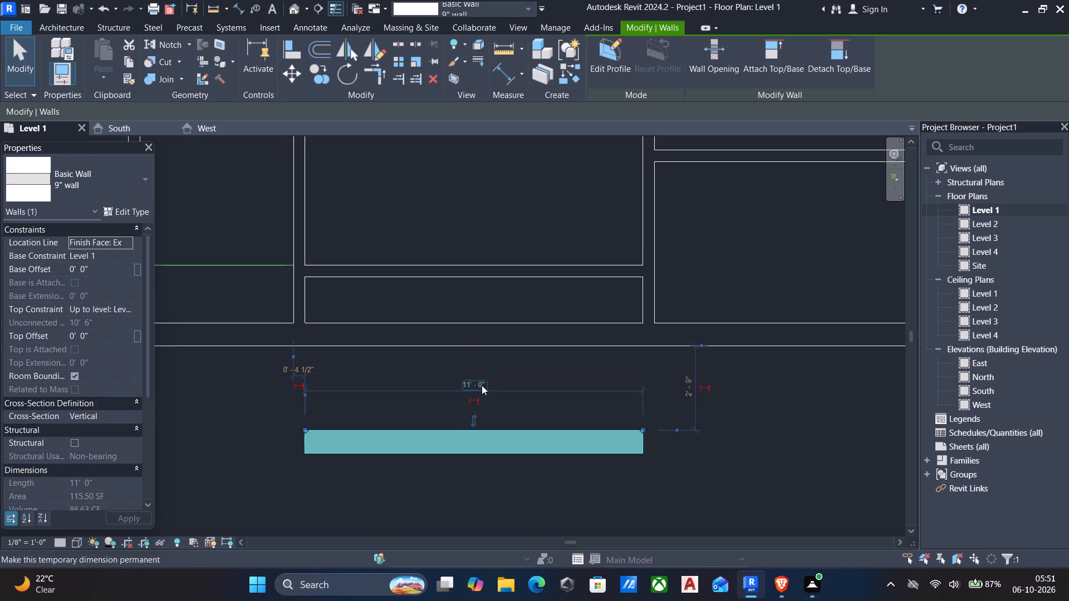
{"action": "key", "text": "Escape"}
Measure the vertical distance from the partition's bottom face to the top face of the 9" wall below.
{"action": "type", "text": "dd"}
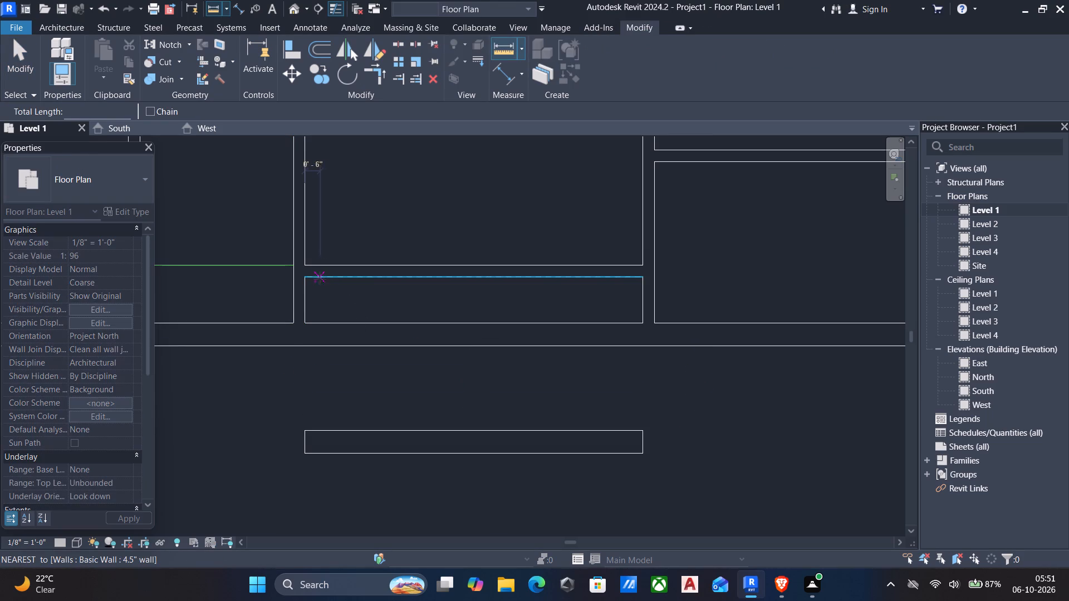
{"action": "left_click", "coordinate": [308, 274]}
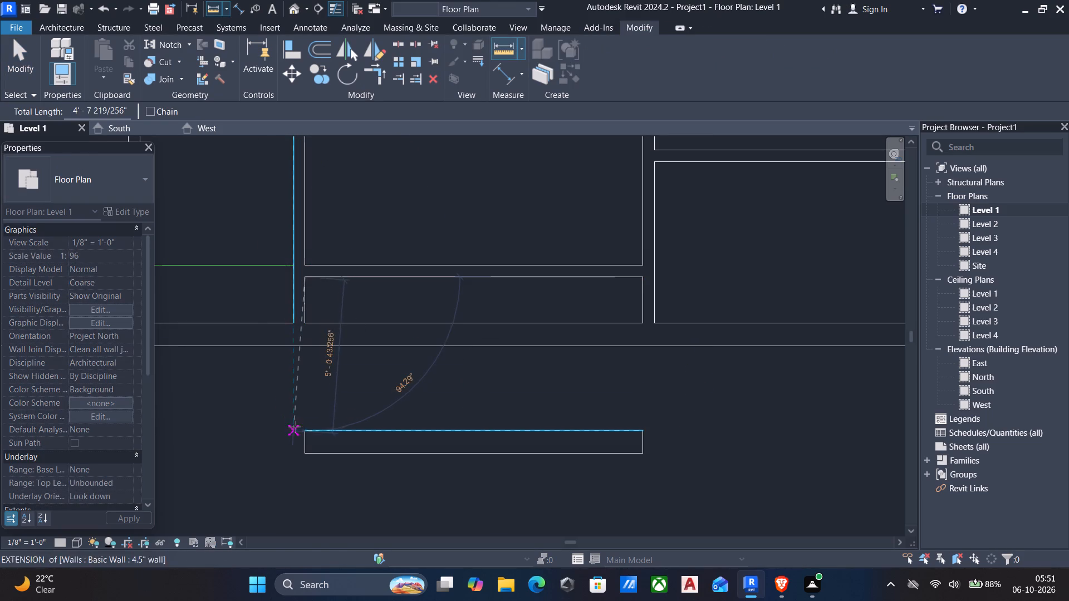
{"action": "scroll", "coordinate": [301, 431], "scroll_direction": "up", "scroll_amount": 3}
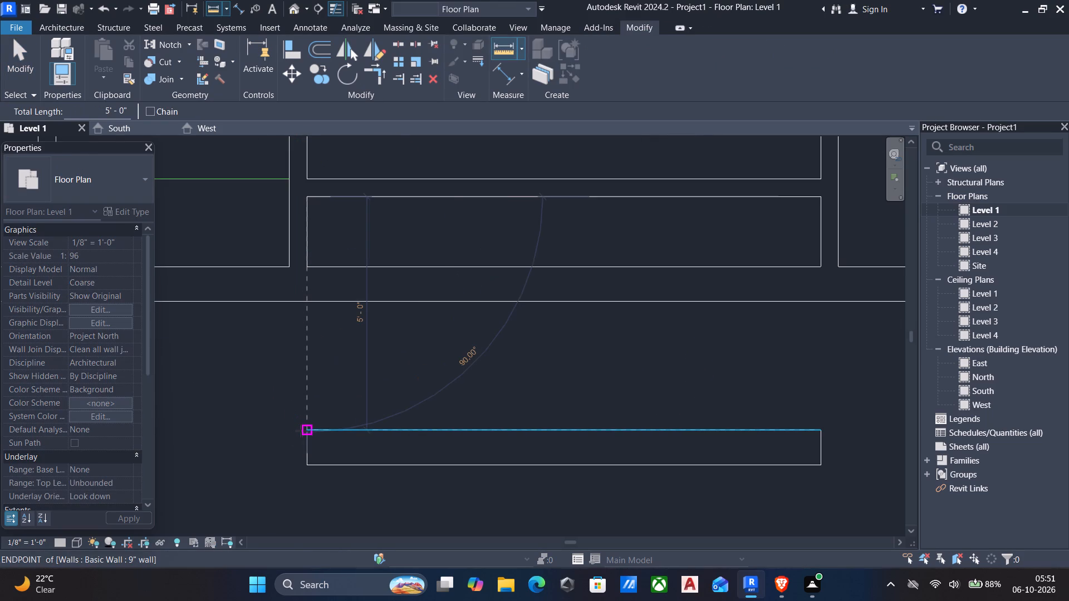
{"action": "scroll", "coordinate": [301, 431], "scroll_direction": "up", "scroll_amount": 4}
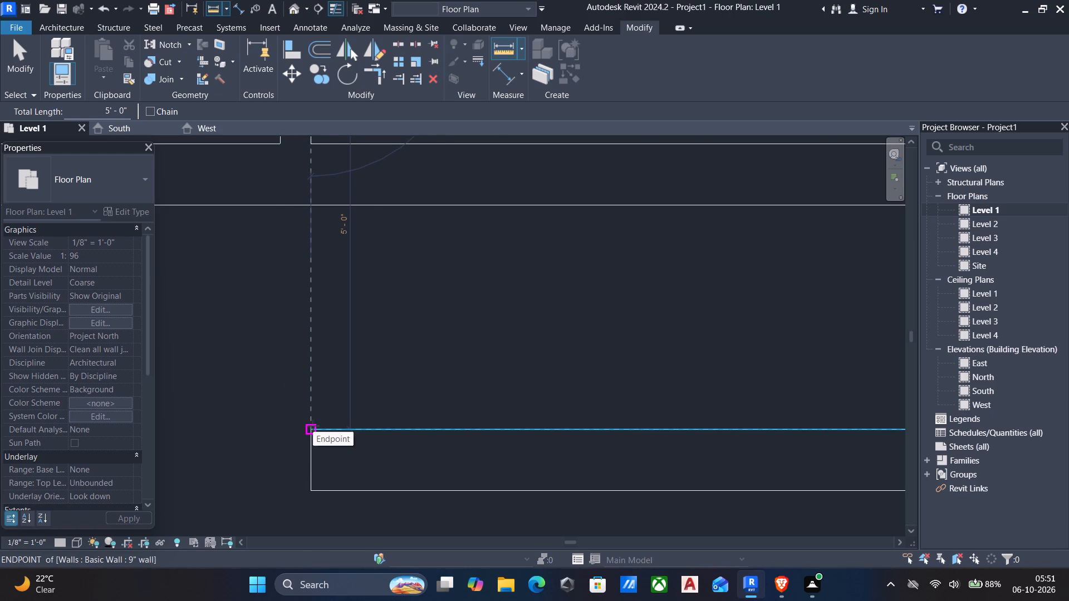
{"action": "left_click", "coordinate": [313, 426]}
{"action": "scroll", "coordinate": [433, 403], "scroll_direction": "down", "scroll_amount": 3}
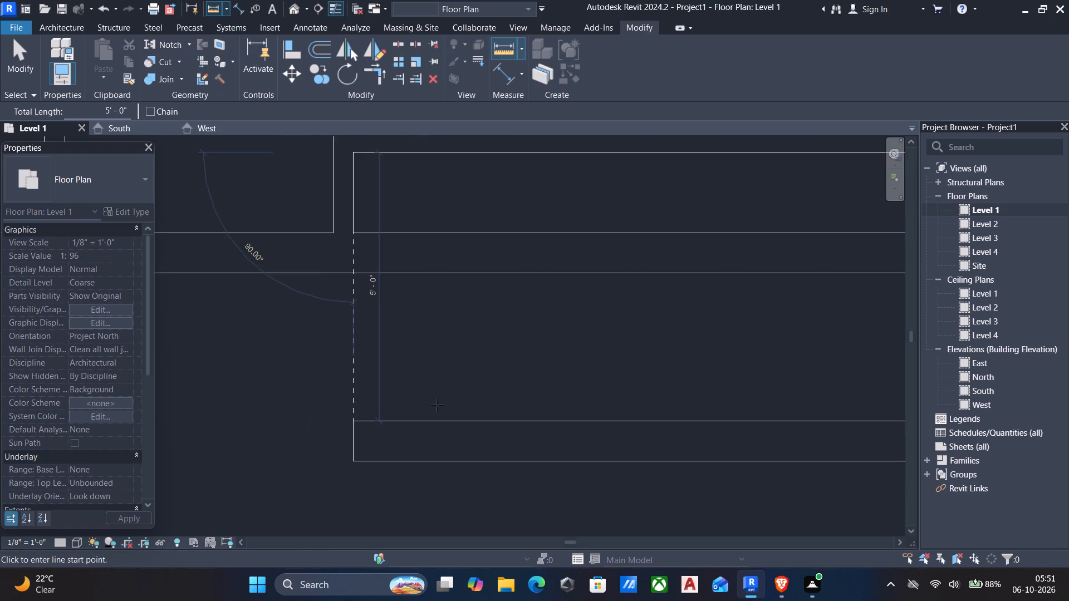
{"action": "scroll", "coordinate": [439, 405], "scroll_direction": "down", "scroll_amount": 3}
{"action": "key", "text": "Escape"}
{"action": "key", "text": "Escape"}
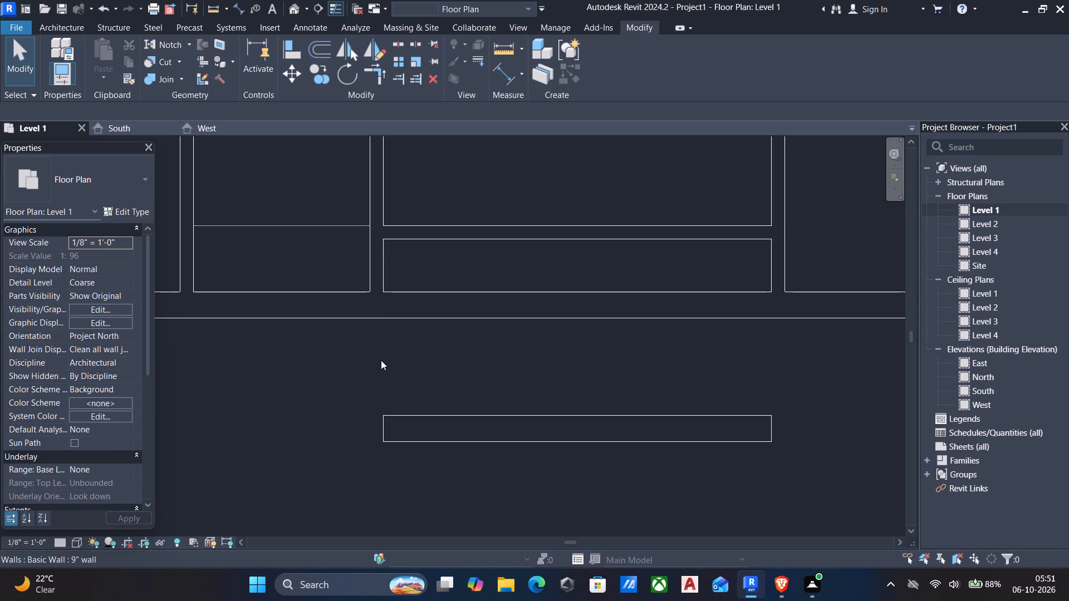
Draw two vertical 9" walls, each 2' 9" long, joining both ends of the projecting wall to the exterior wall, with thickness outward.
{"action": "left_click", "coordinate": [399, 421]}
{"action": "type", "text": "cs"}
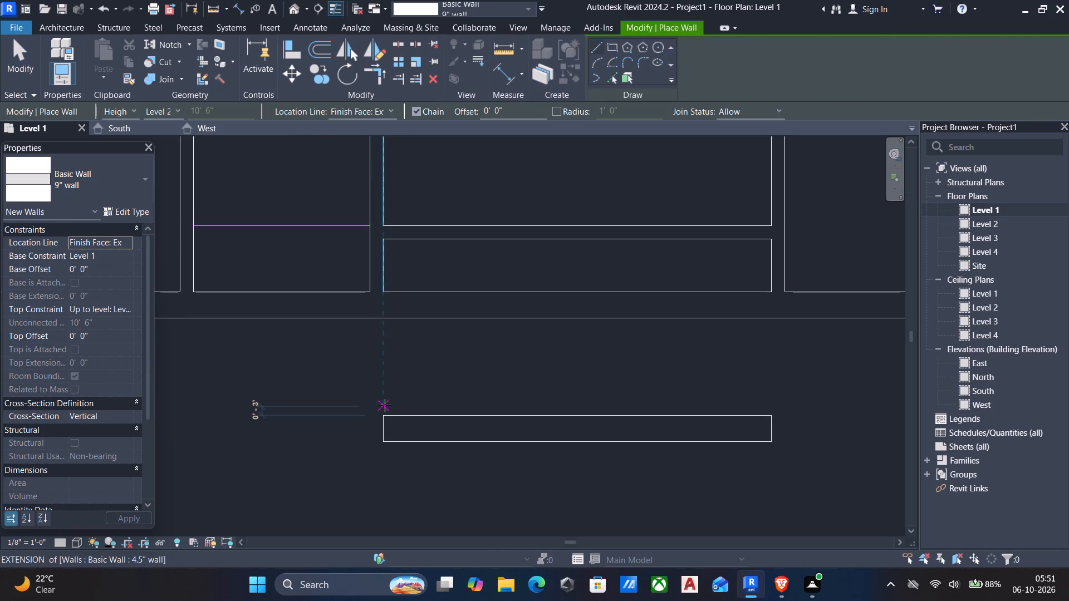
{"action": "left_click", "coordinate": [381, 420]}
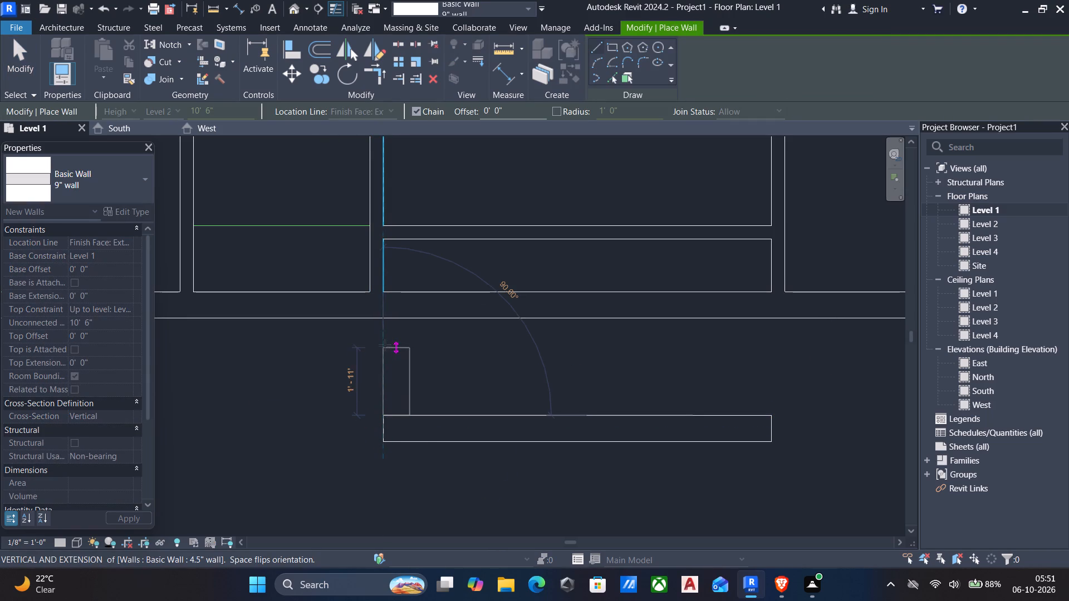
{"action": "key", "text": "space"}
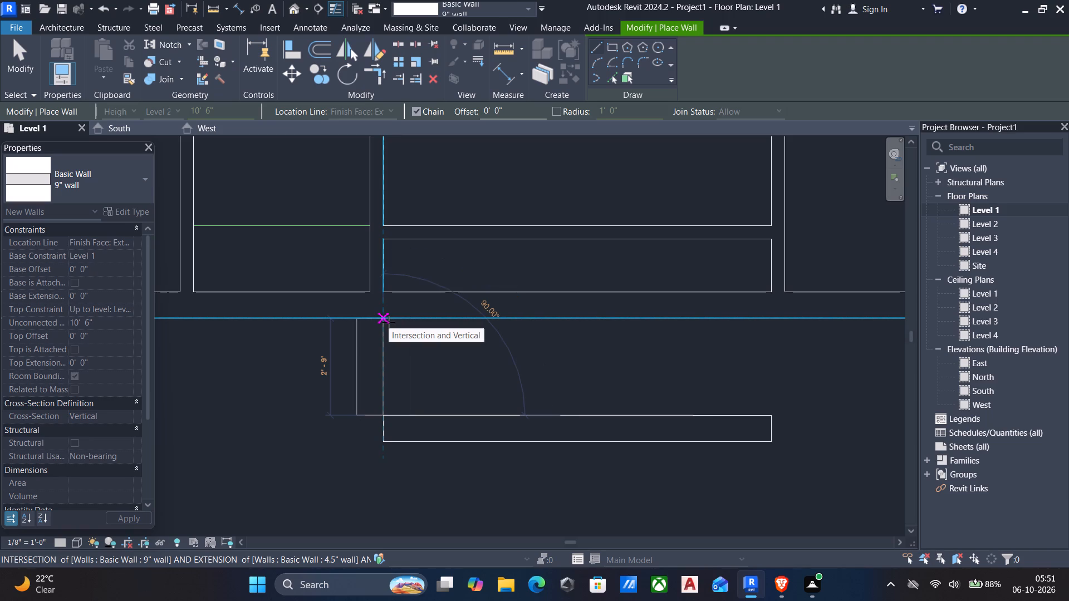
{"action": "left_click", "coordinate": [389, 322]}
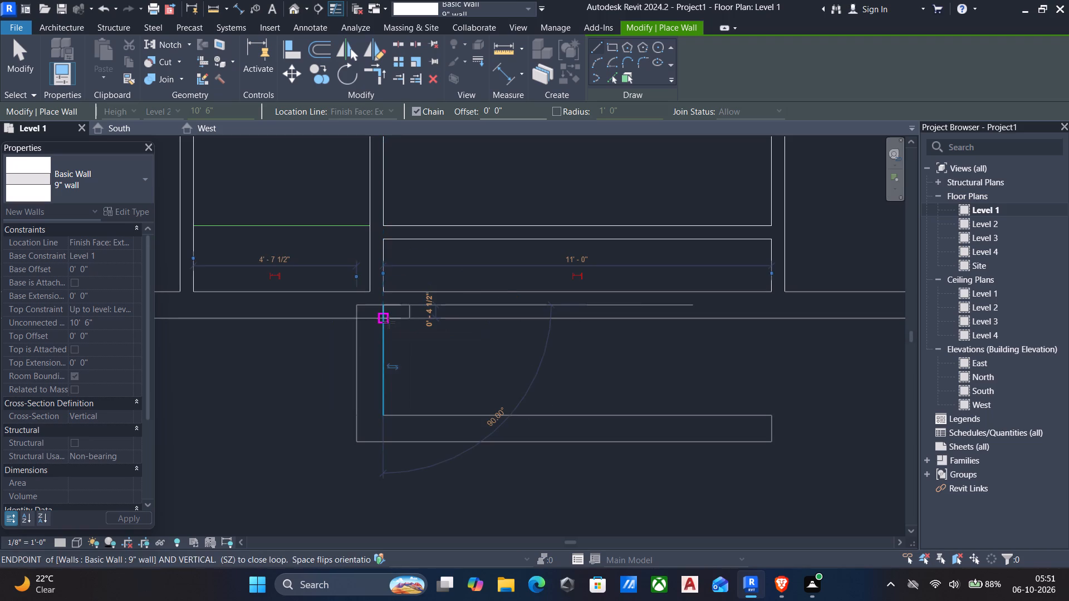
{"action": "key", "text": "Escape"}
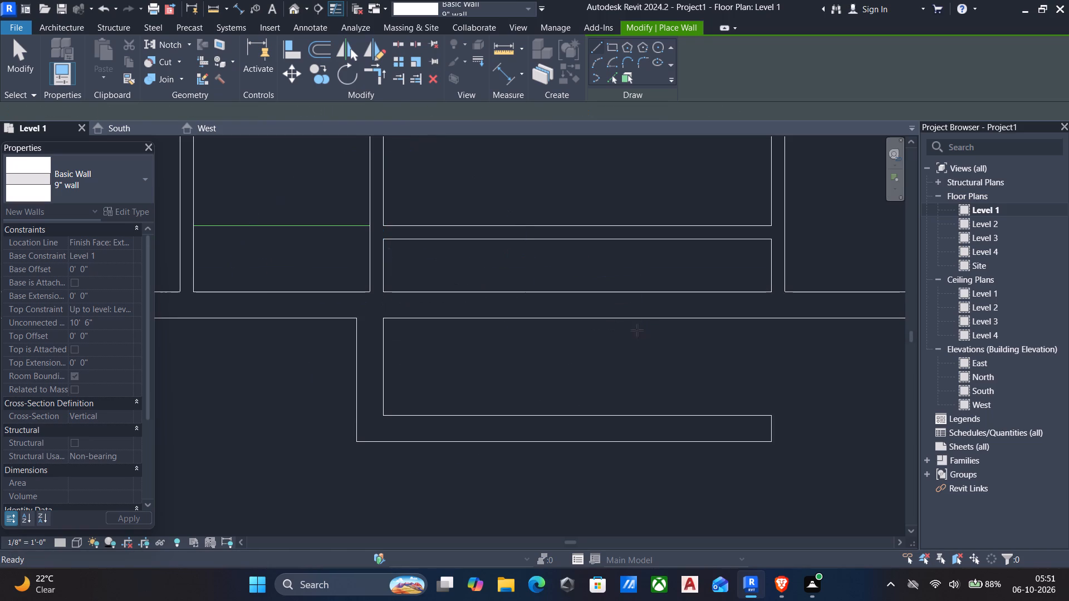
{"action": "left_click", "coordinate": [776, 413]}
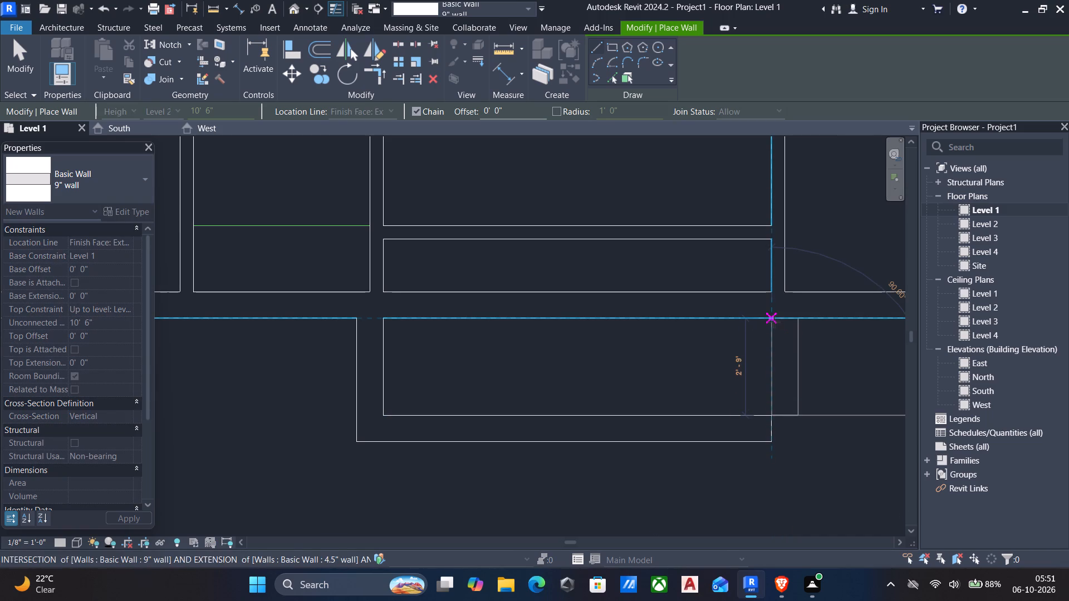
{"action": "left_click", "coordinate": [774, 322]}
{"action": "key", "text": "Escape"}
{"action": "key", "text": "Escape"}
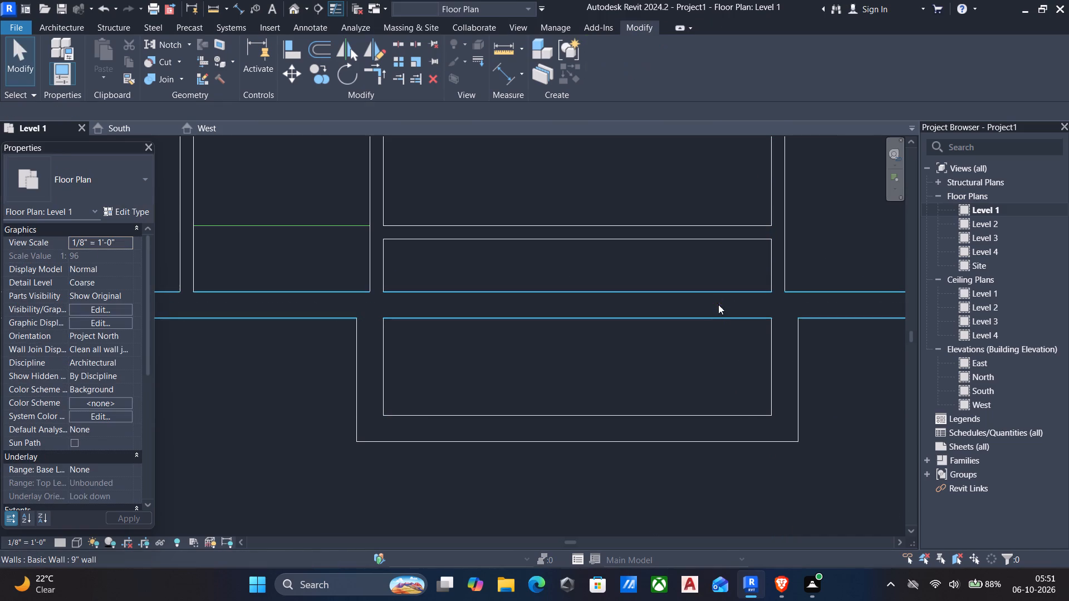
Split the bottom exterior wall between the two new vertical walls.
{"action": "type", "text": "sl"}
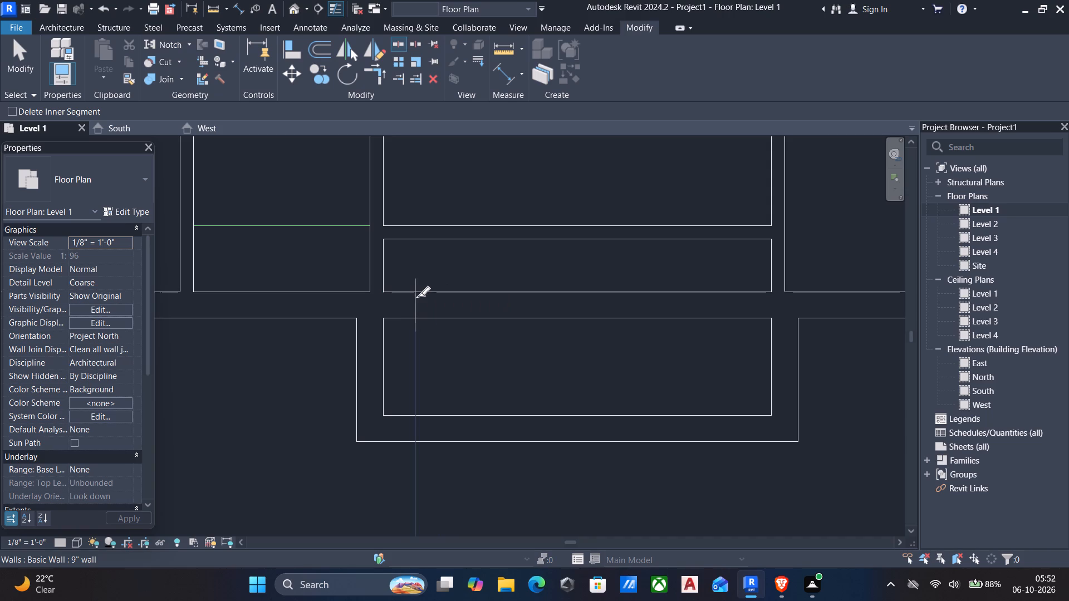
{"action": "left_click", "coordinate": [532, 304]}
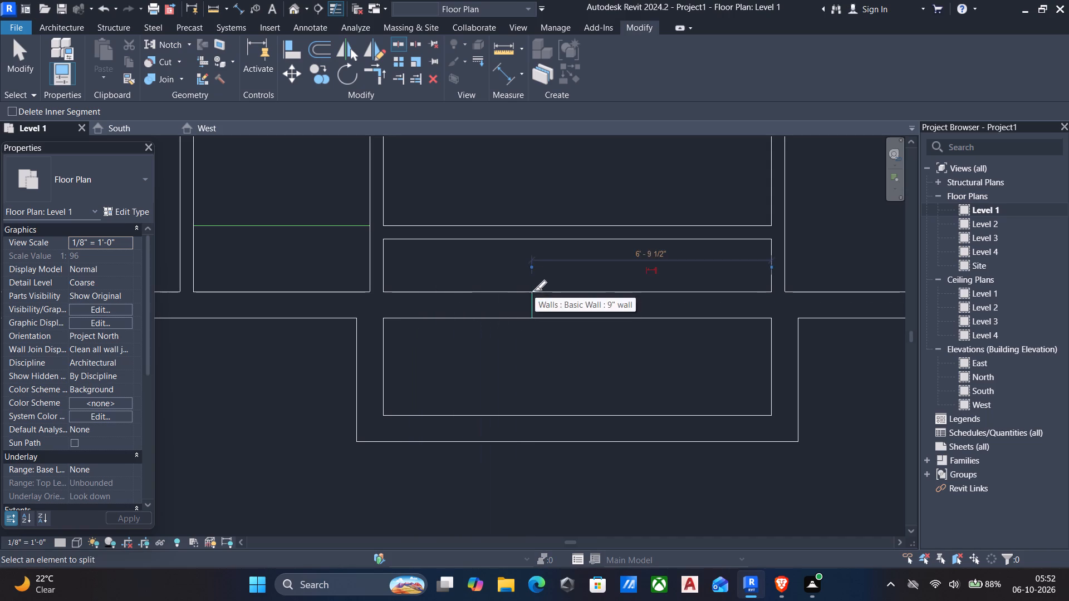
{"action": "key", "text": "Escape"}
{"action": "key", "text": "Escape"}
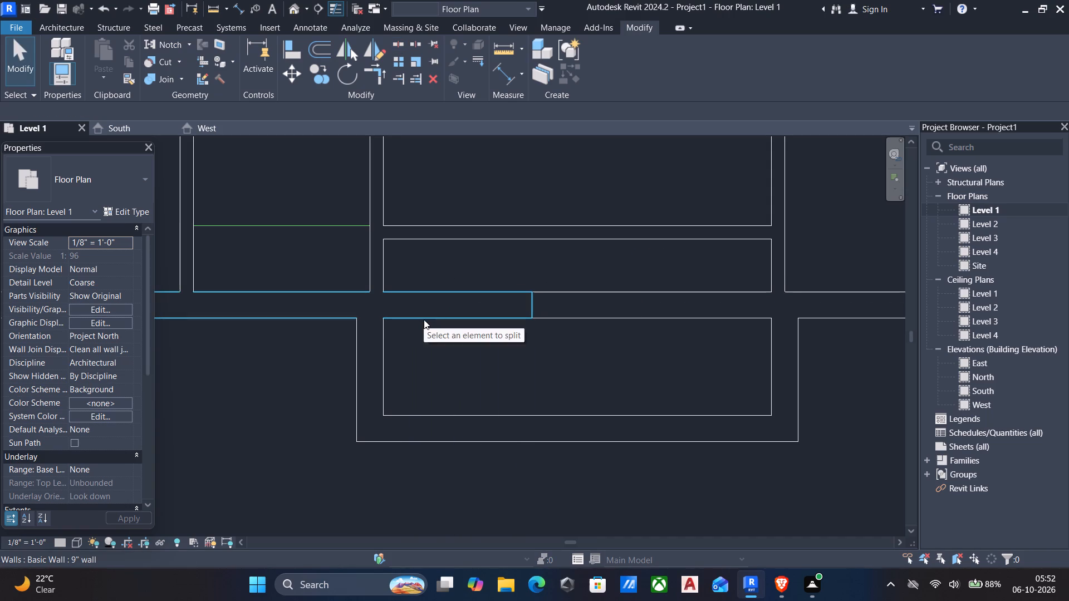
Trim both halves of the split exterior wall to corners with the projection's vertical walls, opening the lower middle room into the projection.
{"action": "type", "text": "tr"}
{"action": "left_click", "coordinate": [347, 309]}
{"action": "left_click", "coordinate": [377, 349]}
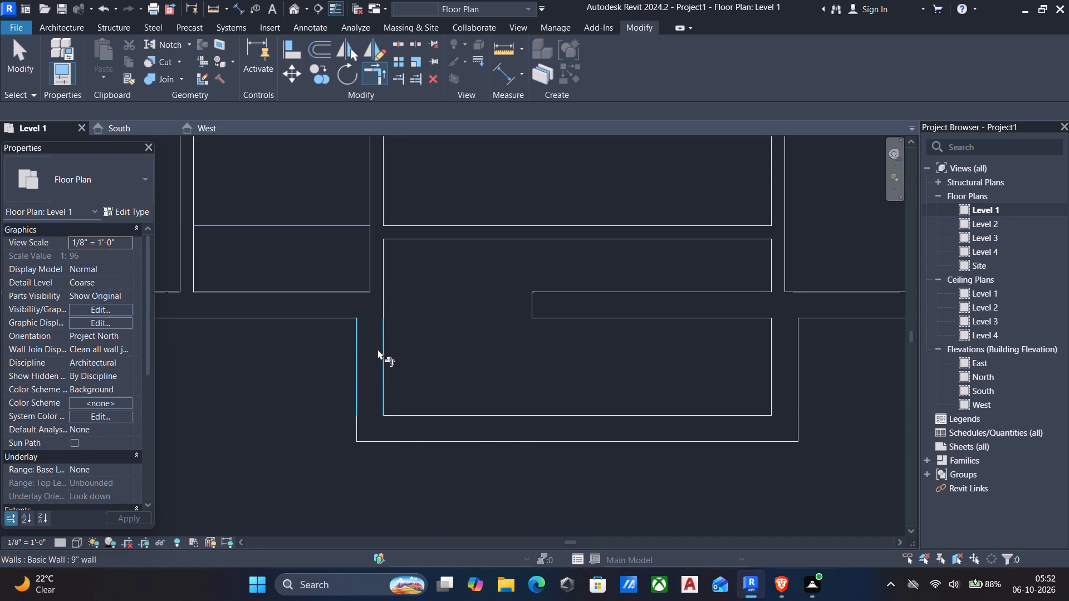
{"action": "left_click", "coordinate": [820, 302]}
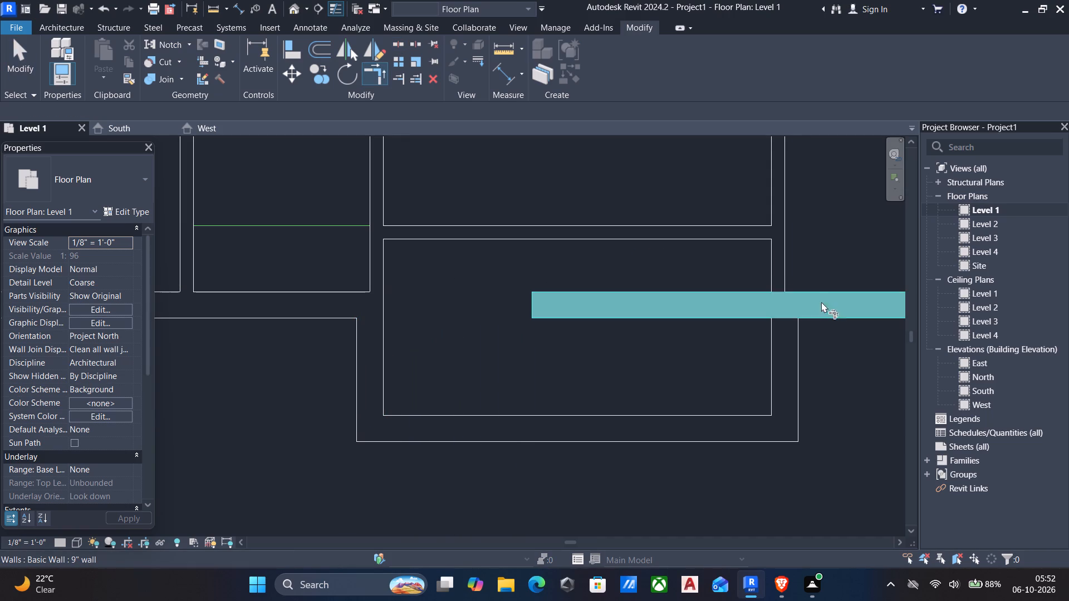
{"action": "left_click", "coordinate": [786, 354]}
{"action": "scroll", "coordinate": [751, 336], "scroll_direction": "down", "scroll_amount": 2}
{"action": "middle_click_drag", "start_coordinate": [749, 336], "coordinate": [628, 334]}
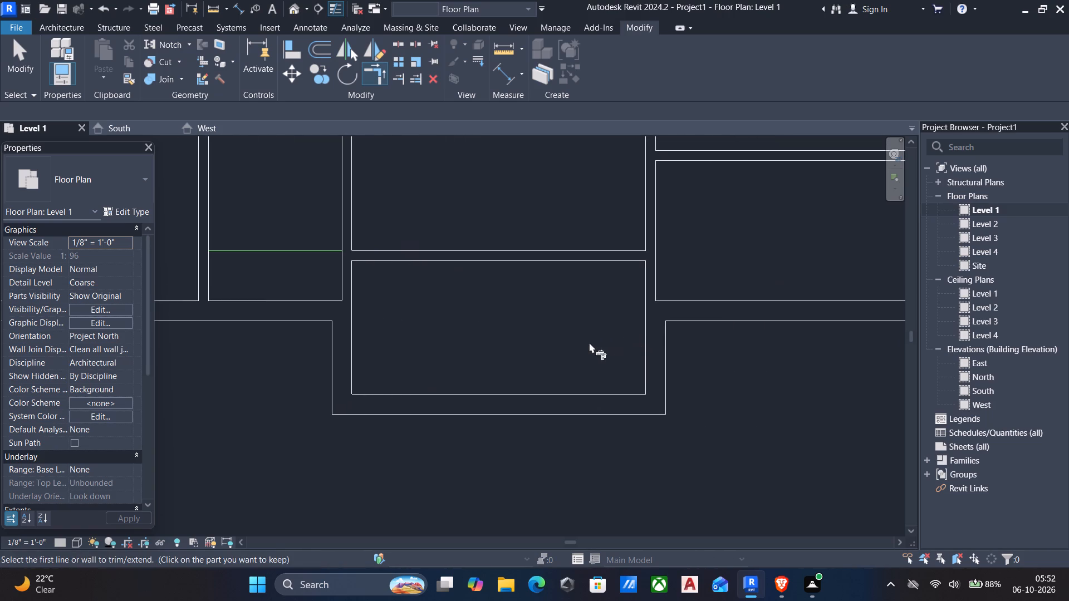
{"action": "middle_click_drag", "start_coordinate": [575, 338], "coordinate": [607, 353]}
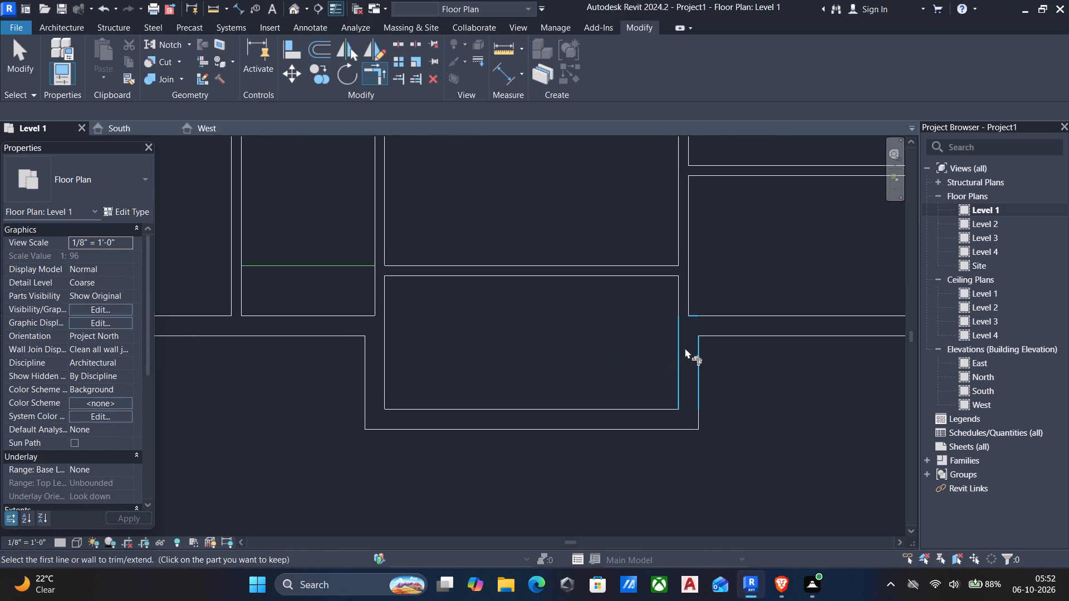
{"action": "key", "text": "Escape"}
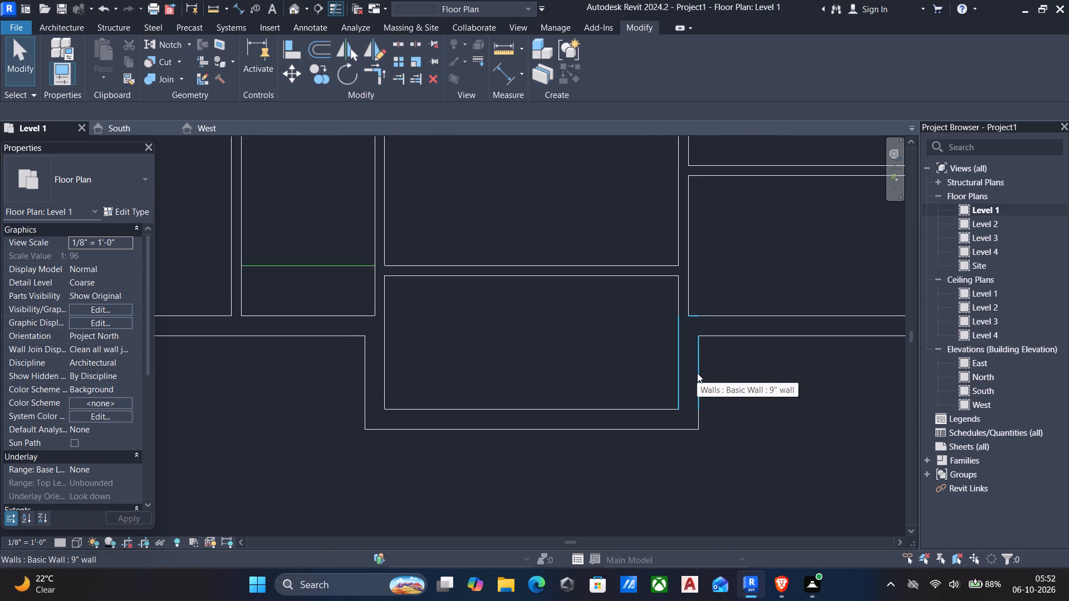
Delete the vertical 9" wall on the projection's right side.
{"action": "left_click", "coordinate": [695, 377]}
{"action": "key", "text": "Delete"}
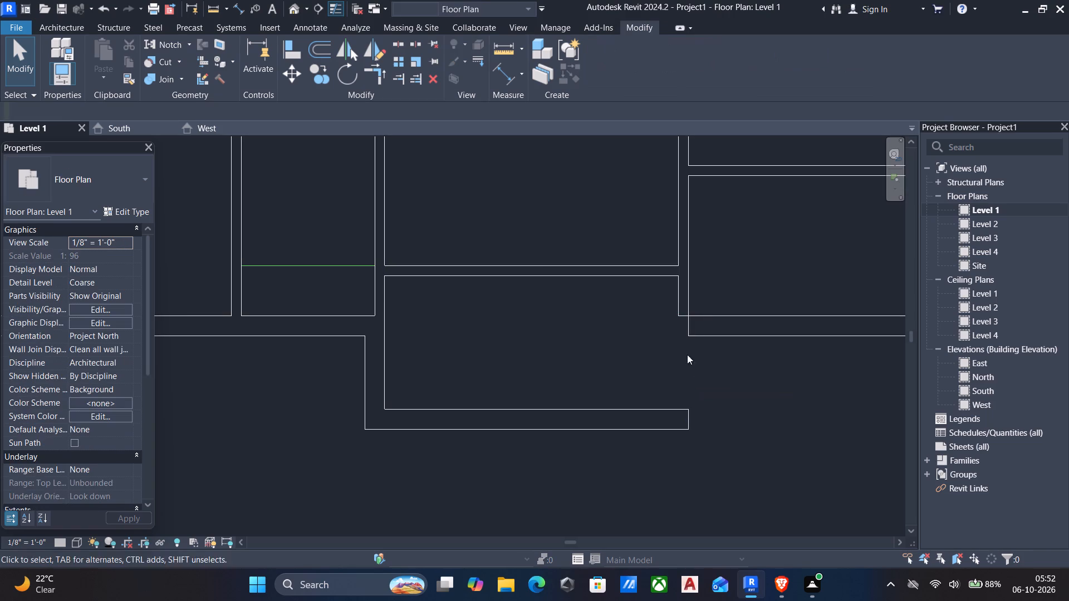
Draw a 9" wall about 3' 9" long at about 70° from the projecting wall's open end to the exterior wall, with a 2' radius corner.
{"action": "left_click", "coordinate": [605, 411]}
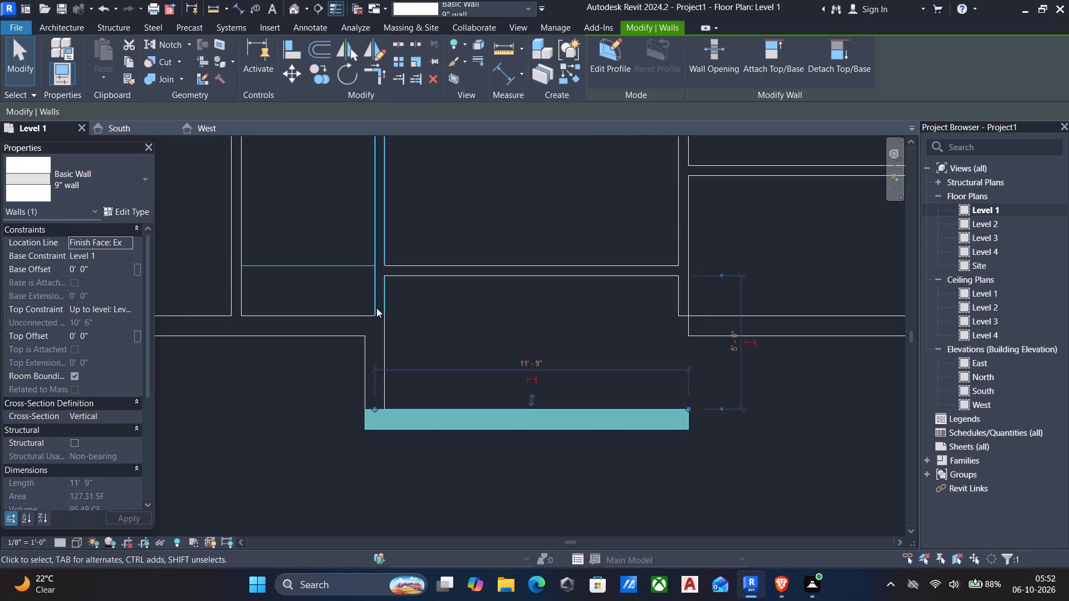
{"action": "type", "text": "cs"}
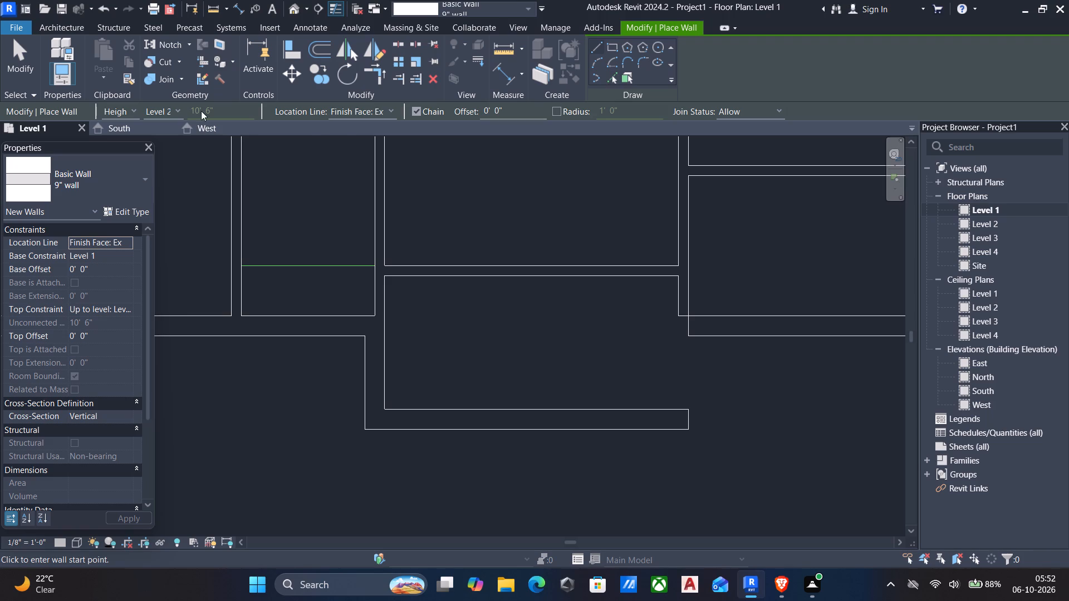
{"action": "left_click", "coordinate": [556, 108]}
{"action": "left_click_drag", "start_coordinate": [624, 112], "coordinate": [536, 115]}
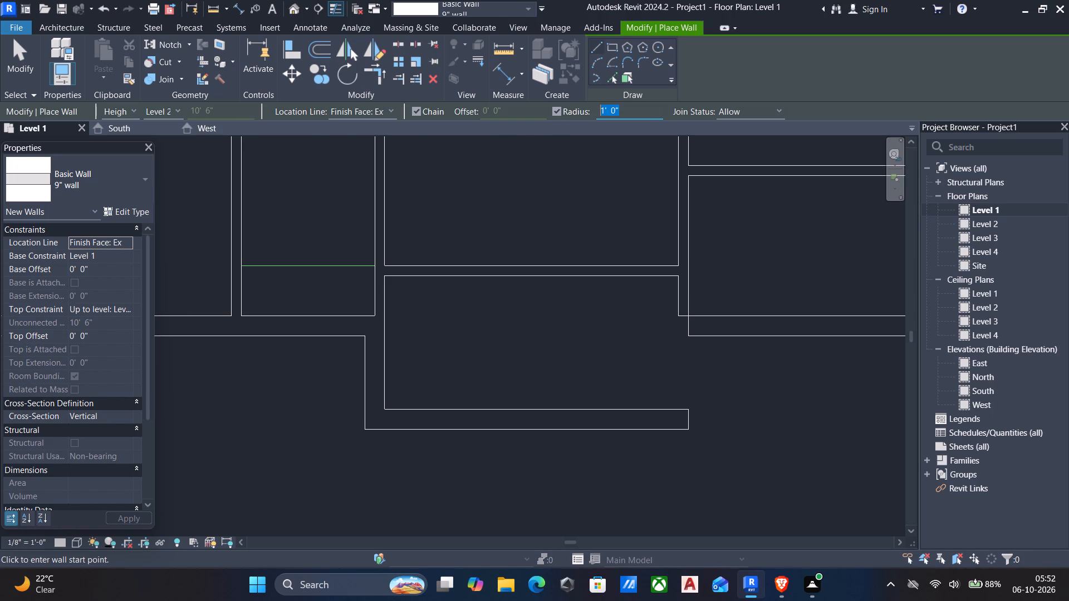
{"action": "left_click_drag", "start_coordinate": [536, 115], "coordinate": [479, 119]}
{"action": "key", "text": "2"}
{"action": "key", "text": "apostrophe"}
{"action": "left_click", "coordinate": [693, 431]}
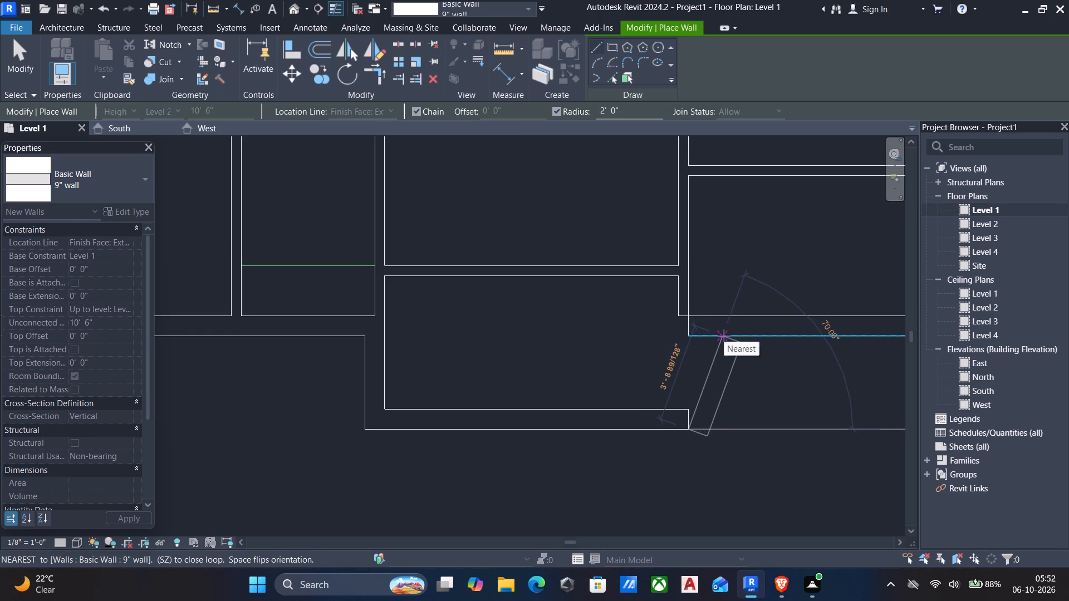
{"action": "left_click", "coordinate": [725, 336]}
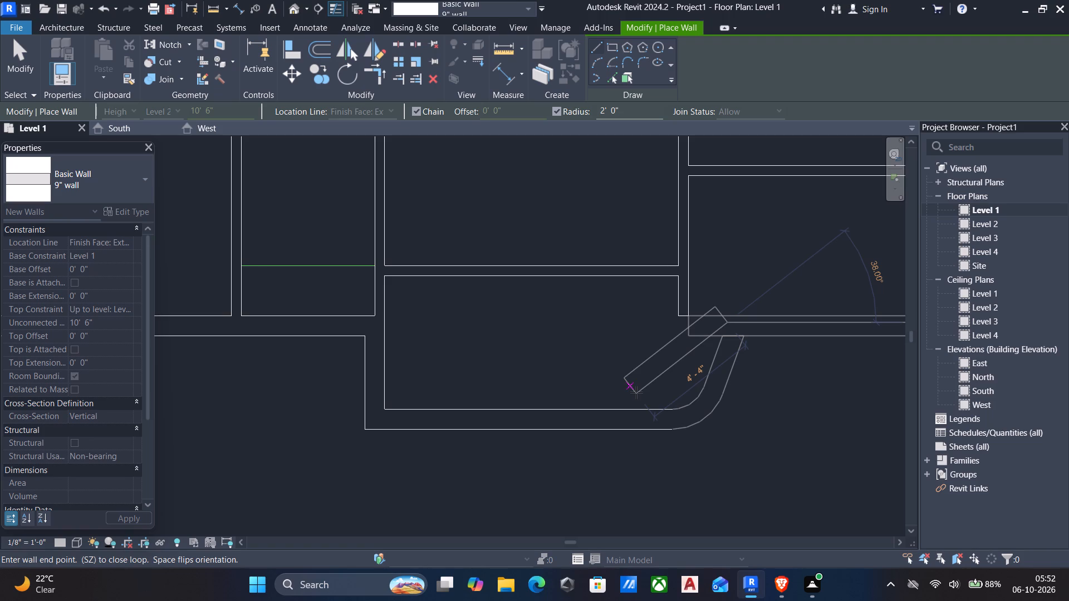
{"action": "key", "text": "Escape"}
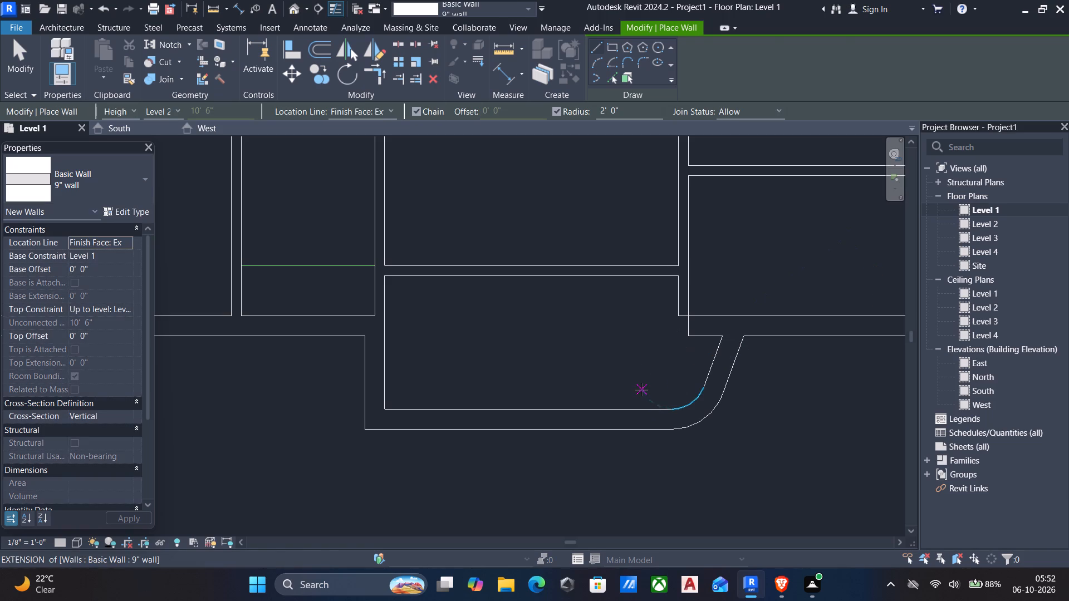
{"action": "scroll", "coordinate": [641, 390], "scroll_direction": "down", "scroll_amount": 1}
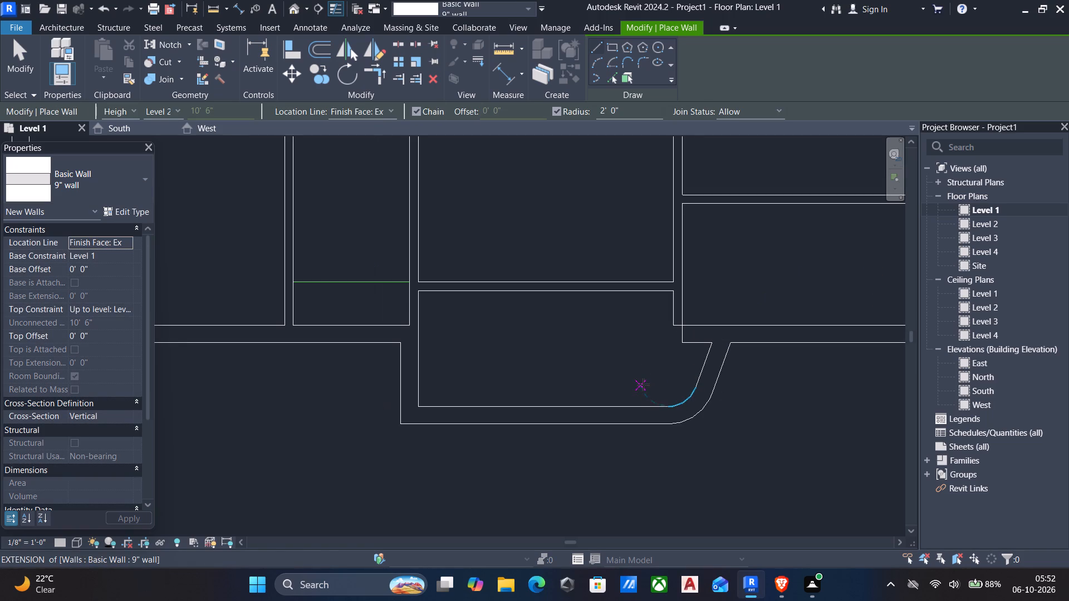
{"action": "key", "text": "Escape"}
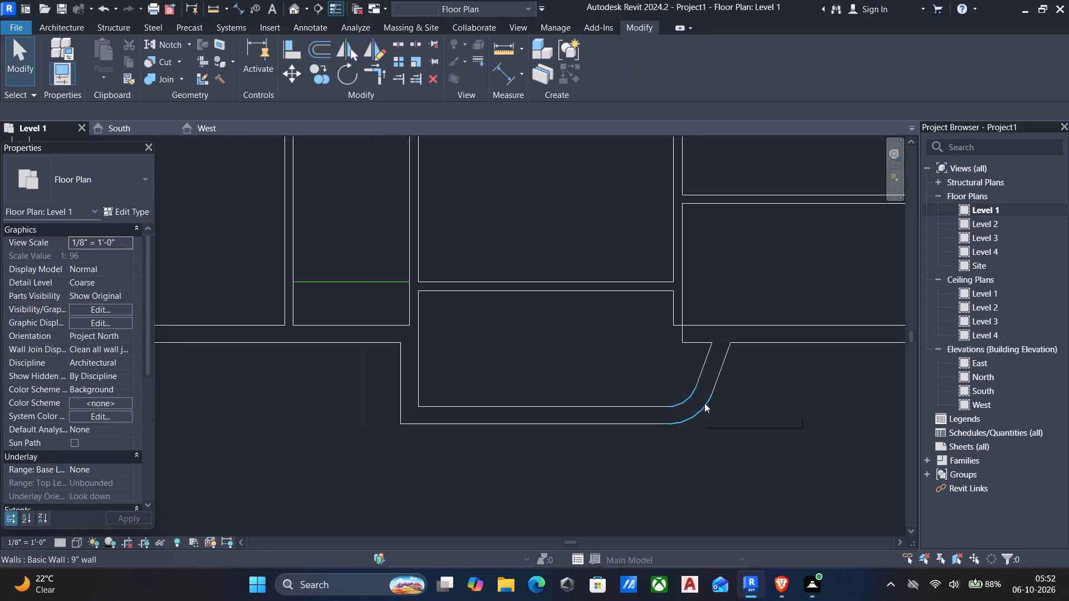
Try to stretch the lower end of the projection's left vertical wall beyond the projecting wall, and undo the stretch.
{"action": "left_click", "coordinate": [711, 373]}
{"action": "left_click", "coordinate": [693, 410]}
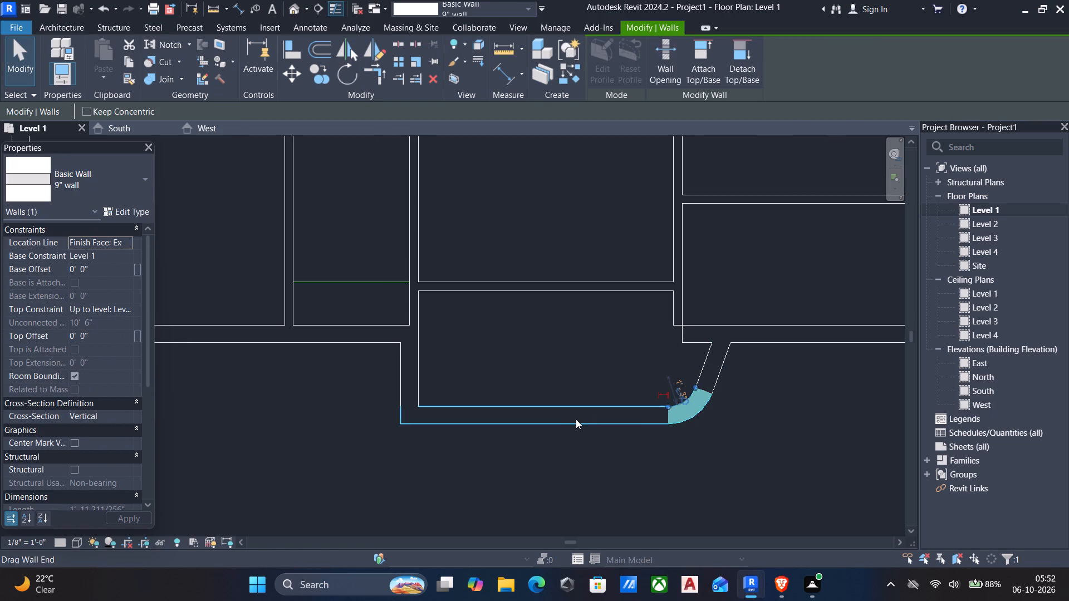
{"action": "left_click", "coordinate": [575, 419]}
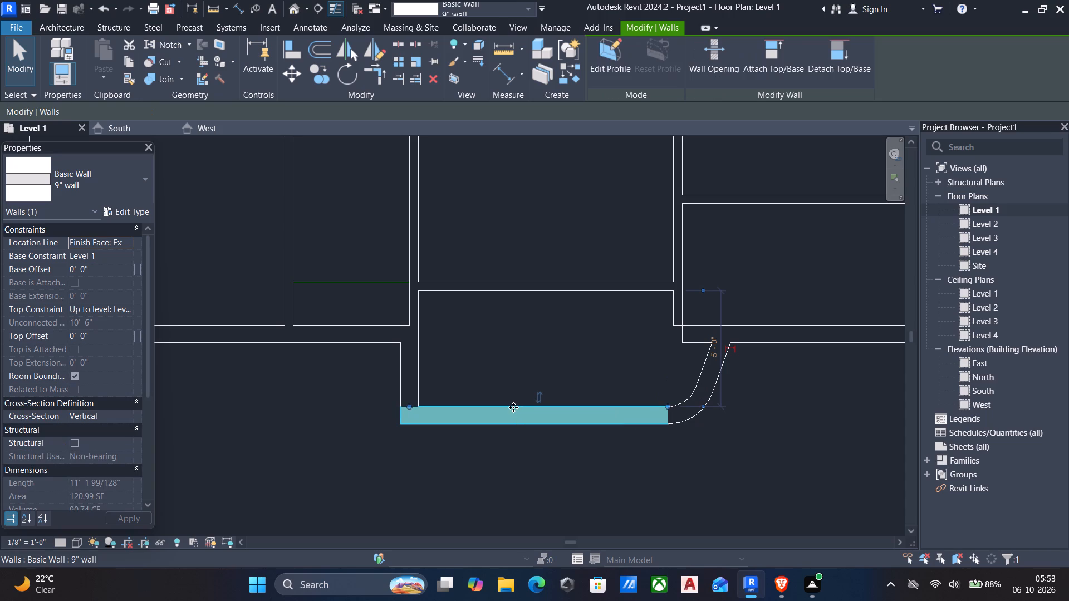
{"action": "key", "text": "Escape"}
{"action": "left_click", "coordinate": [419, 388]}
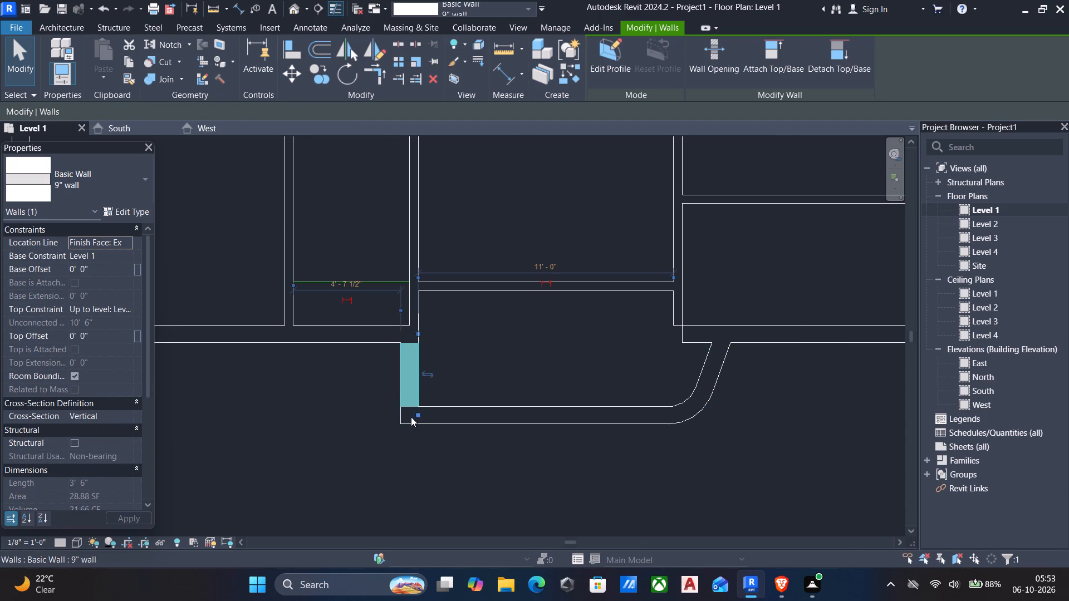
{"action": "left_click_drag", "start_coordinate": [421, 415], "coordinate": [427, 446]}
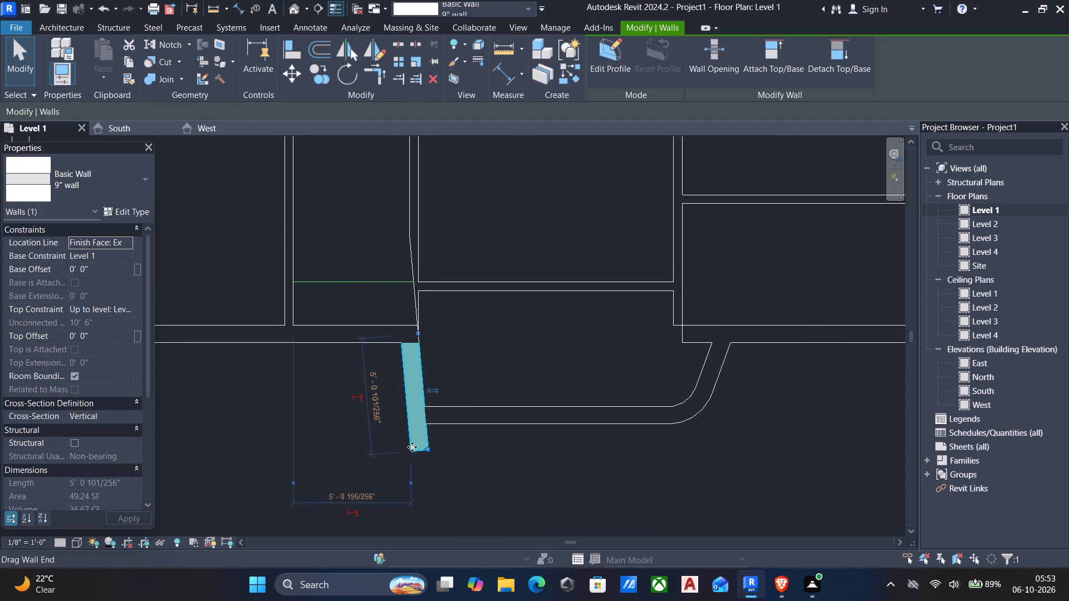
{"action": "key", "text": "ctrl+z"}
Extend the projection's left vertical wall straight down past the projecting wall to about 4' 6".
{"action": "left_click", "coordinate": [414, 376]}
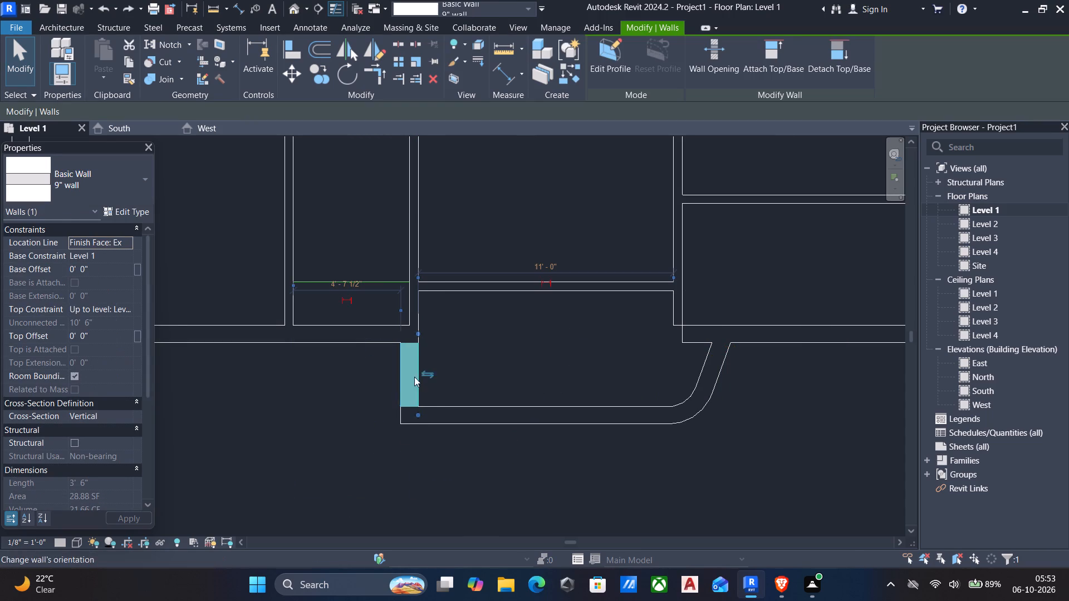
{"action": "left_click_drag", "start_coordinate": [420, 414], "coordinate": [425, 439]}
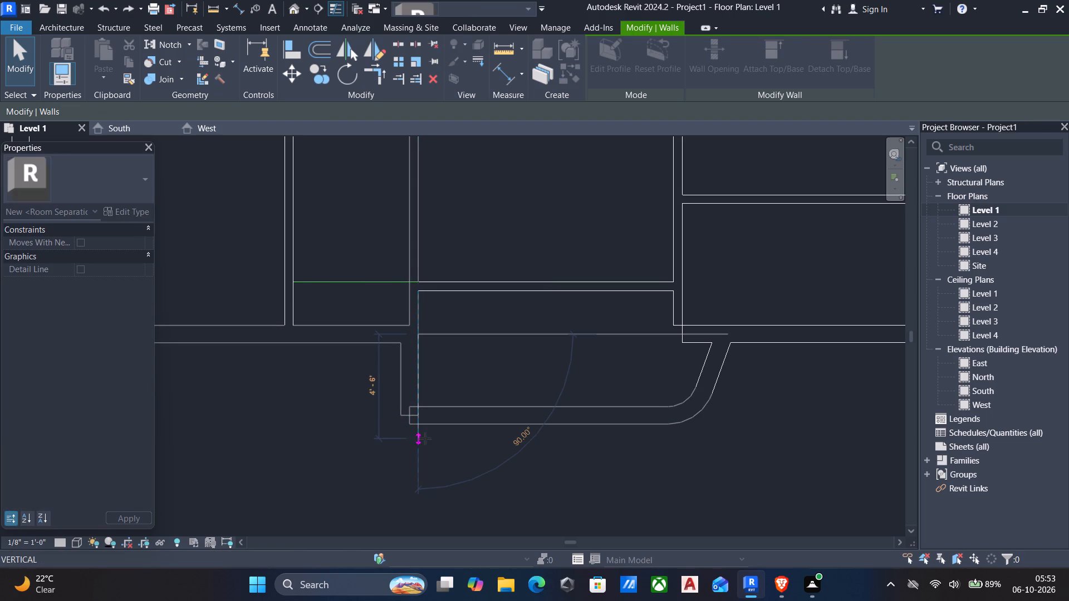
{"action": "left_click_drag", "start_coordinate": [425, 439], "coordinate": [425, 440]}
{"action": "key", "text": "Escape"}
Delete the two leftover horizontal model lines, one below the central hall and one across the narrow lower room.
{"action": "scroll", "coordinate": [426, 431], "scroll_direction": "down", "scroll_amount": 4}
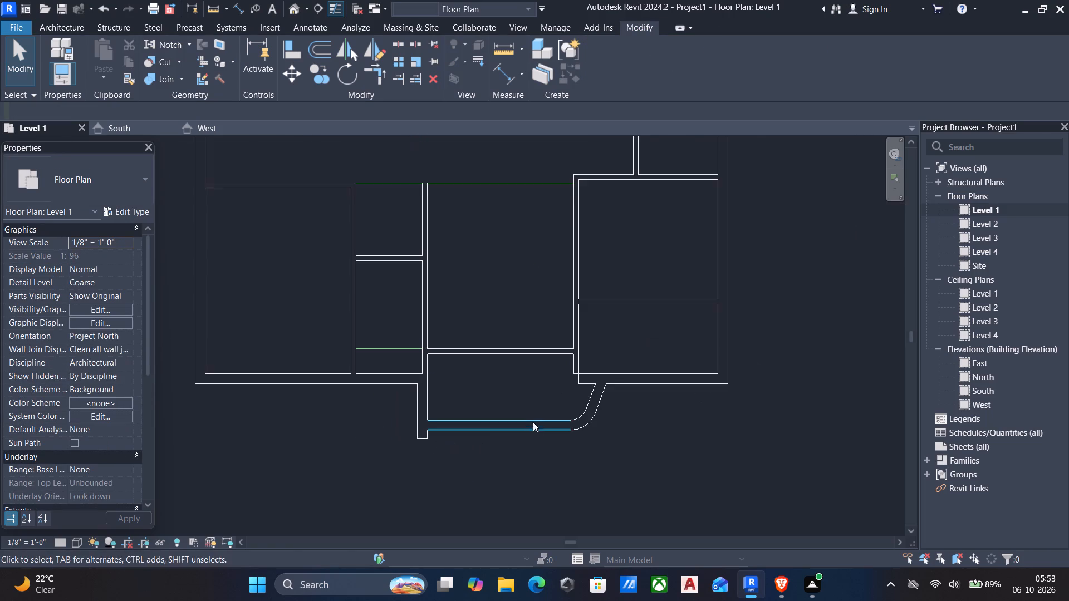
{"action": "scroll", "coordinate": [539, 417], "scroll_direction": "down", "scroll_amount": 5}
{"action": "middle_click_drag", "start_coordinate": [544, 413], "coordinate": [531, 433]}
{"action": "left_click", "coordinate": [517, 337]}
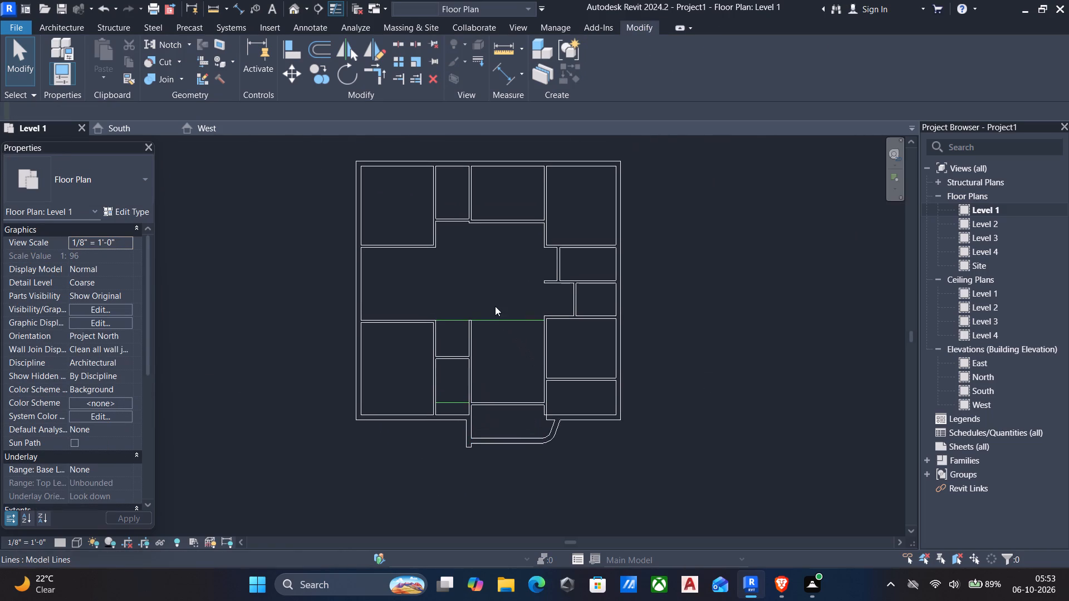
{"action": "left_click_drag", "start_coordinate": [511, 350], "coordinate": [493, 302]}
{"action": "key", "text": "Delete"}
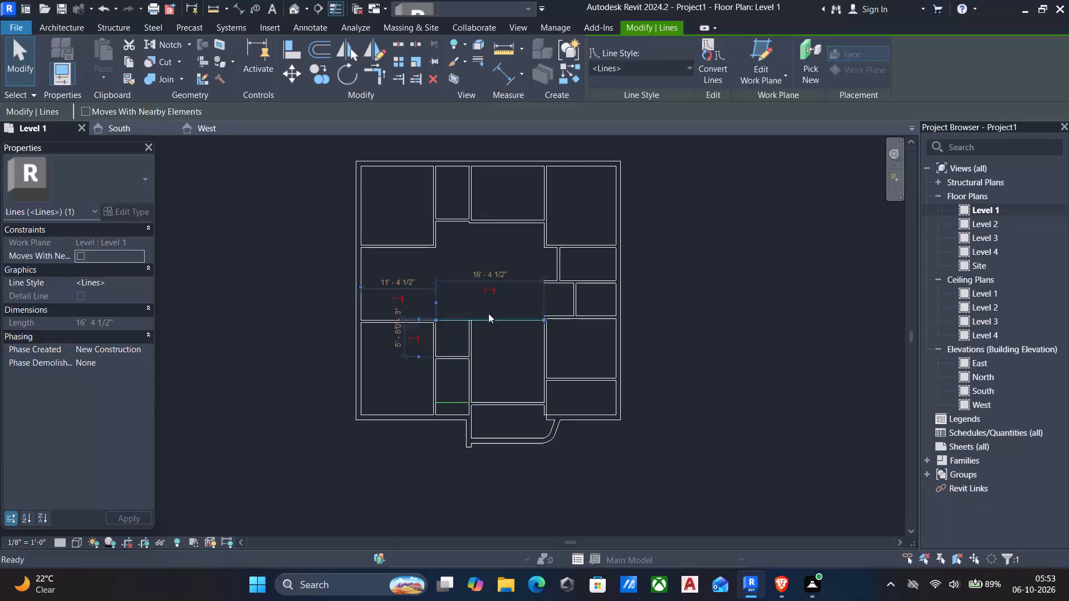
{"action": "scroll", "coordinate": [470, 417], "scroll_direction": "up", "scroll_amount": 5}
{"action": "left_click_drag", "start_coordinate": [444, 401], "coordinate": [430, 375]}
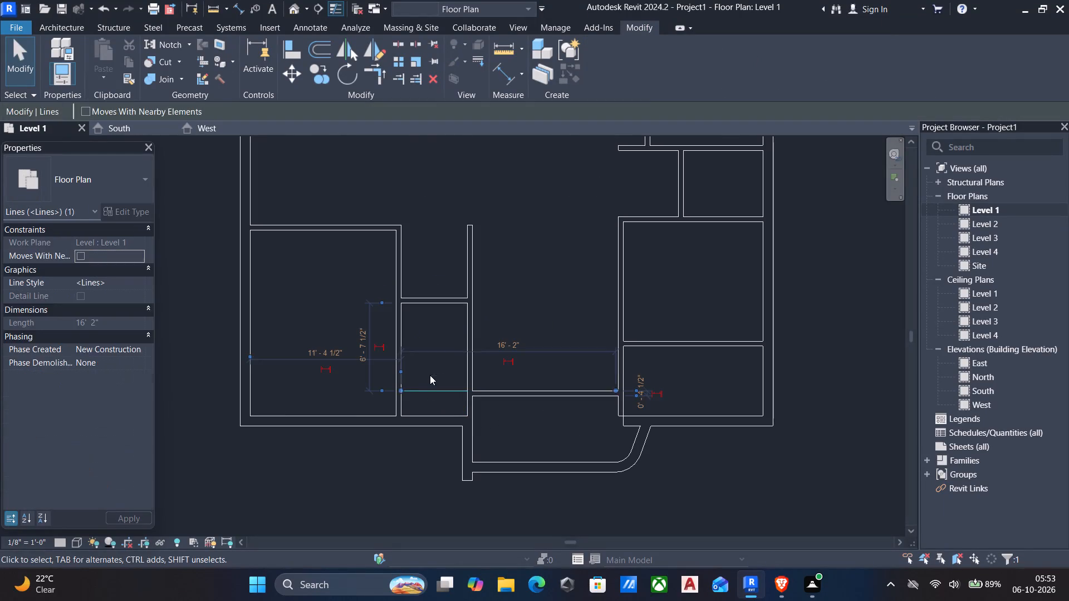
{"action": "key", "text": "Delete"}
Trim the bottom exterior wall and the vertical 4.5" partition to a clean corner beside the projection's angled wall.
{"action": "scroll", "coordinate": [475, 411], "scroll_direction": "down", "scroll_amount": 3}
{"action": "middle_click_drag", "start_coordinate": [517, 426], "coordinate": [516, 457]}
{"action": "scroll", "coordinate": [570, 451], "scroll_direction": "up", "scroll_amount": 3}
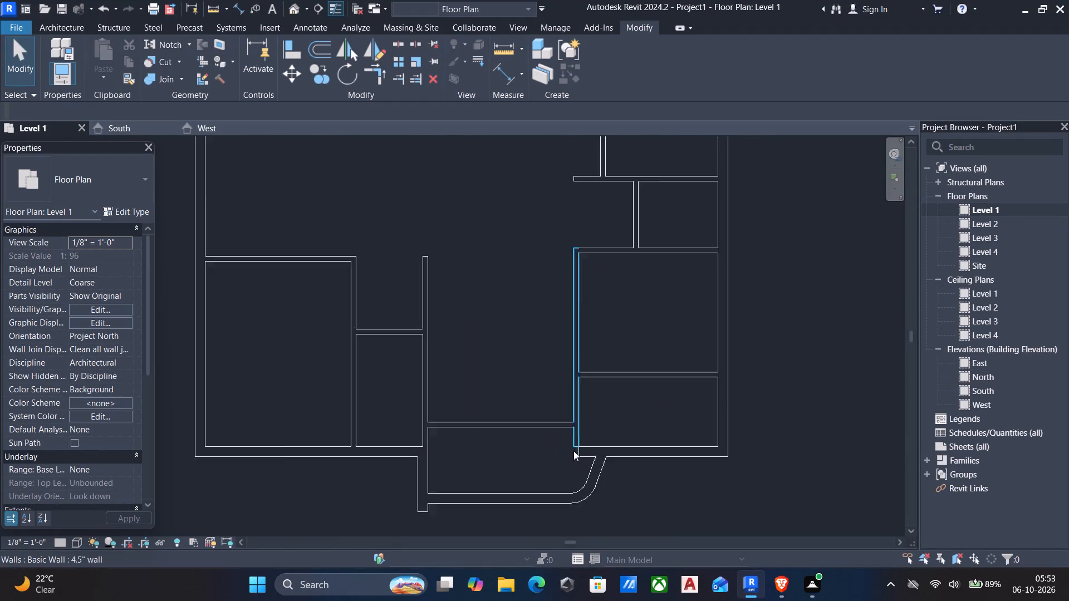
{"action": "scroll", "coordinate": [573, 451], "scroll_direction": "up", "scroll_amount": 8}
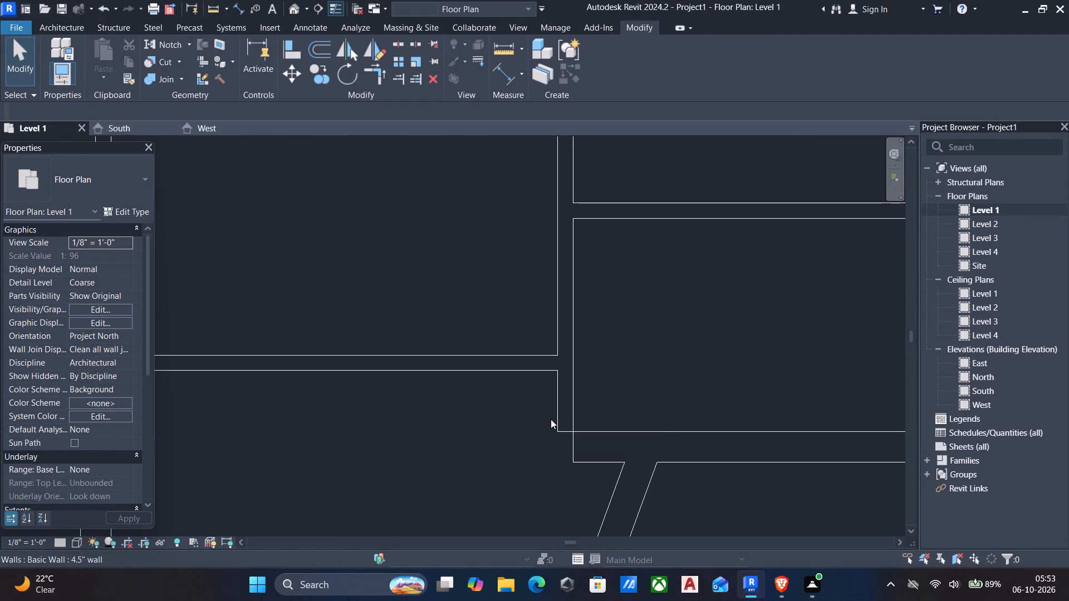
{"action": "type", "text": "tr"}
{"action": "left_click", "coordinate": [612, 452]}
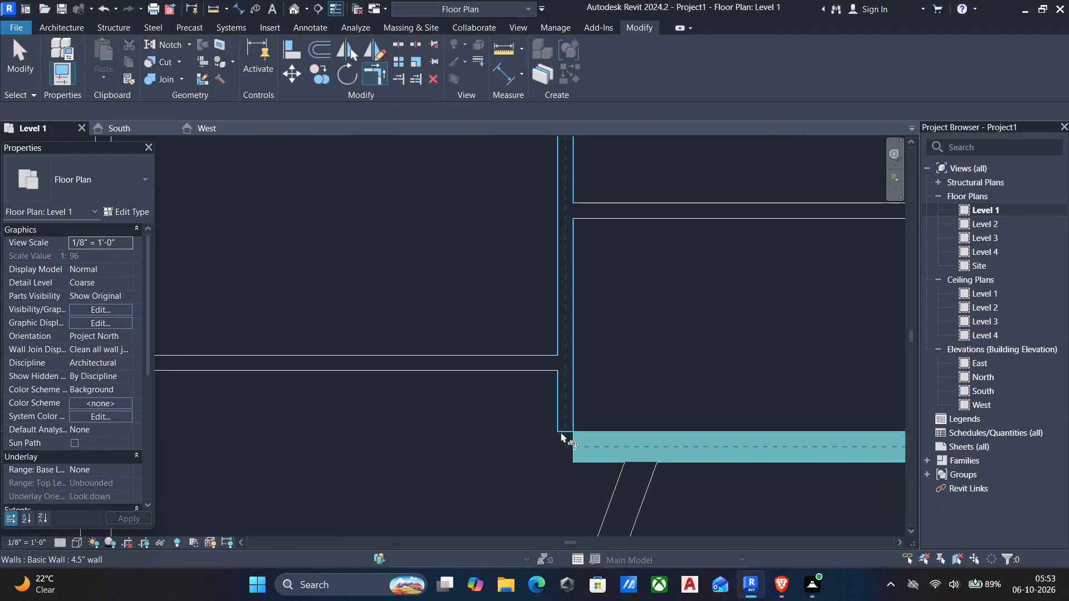
{"action": "left_click", "coordinate": [561, 428]}
{"action": "scroll", "coordinate": [561, 435], "scroll_direction": "down", "scroll_amount": 2}
{"action": "middle_click_drag", "start_coordinate": [562, 450], "coordinate": [568, 418]}
{"action": "scroll", "coordinate": [562, 431], "scroll_direction": "down", "scroll_amount": 3}
{"action": "middle_click_drag", "start_coordinate": [562, 436], "coordinate": [558, 405]}
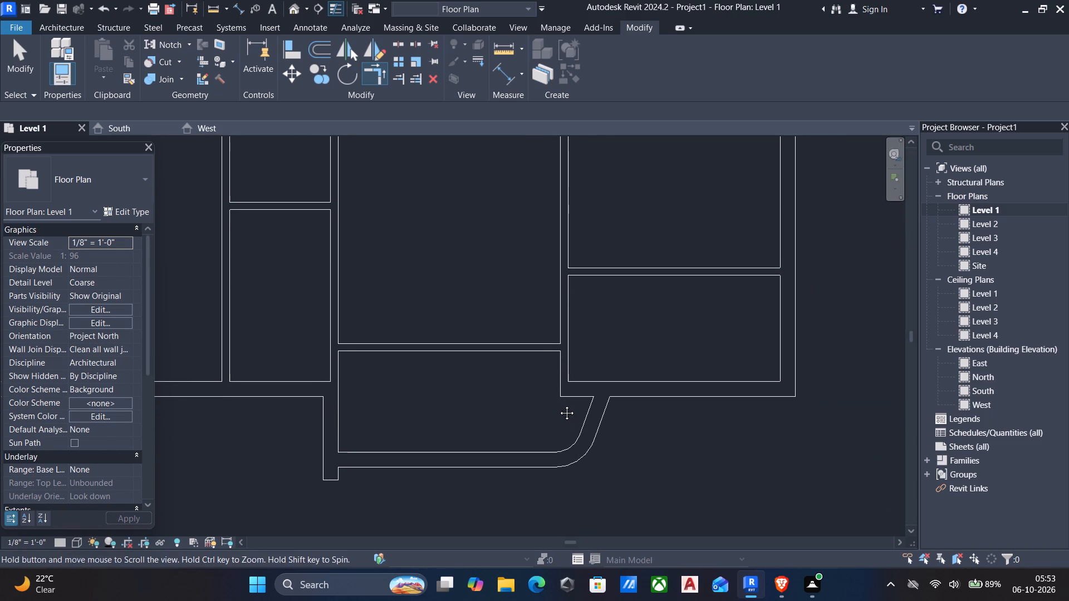
{"action": "middle_click_drag", "start_coordinate": [558, 405], "coordinate": [558, 403]}
{"action": "key", "text": "Escape"}
{"action": "scroll", "coordinate": [570, 394], "scroll_direction": "down", "scroll_amount": 4}
{"action": "middle_click_drag", "start_coordinate": [576, 368], "coordinate": [577, 385]}
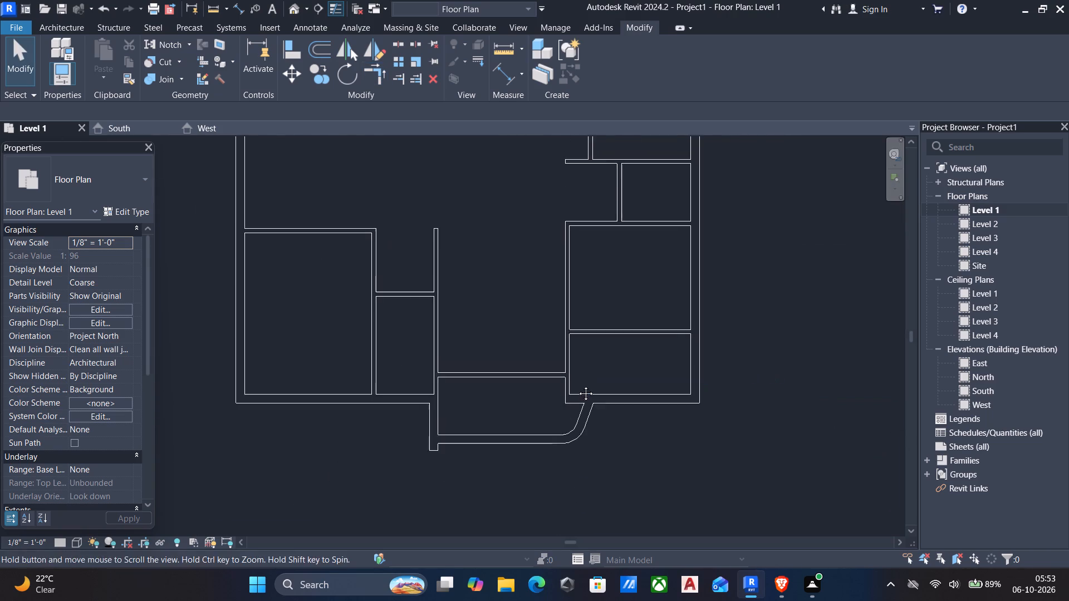
{"action": "middle_click_drag", "start_coordinate": [577, 385], "coordinate": [587, 436]}
{"action": "key", "text": "Escape"}
Open the default 3D view and set it to Coarse detail level and Shaded visual style.
{"action": "scroll", "coordinate": [552, 380], "scroll_direction": "down", "scroll_amount": 3}
{"action": "middle_click_drag", "start_coordinate": [553, 390], "coordinate": [600, 494]}
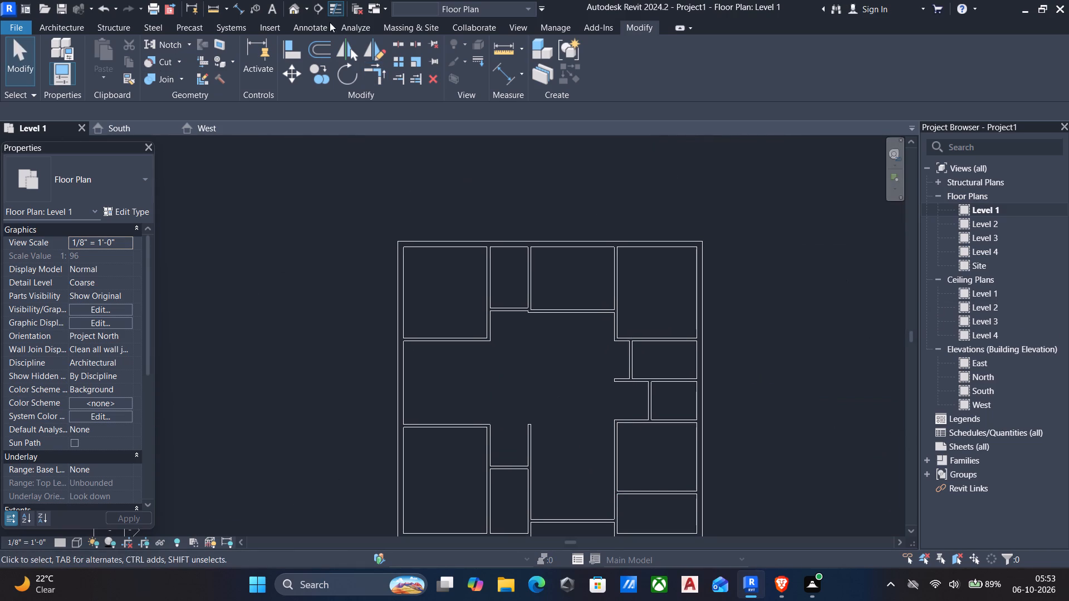
{"action": "left_click", "coordinate": [295, 6]}
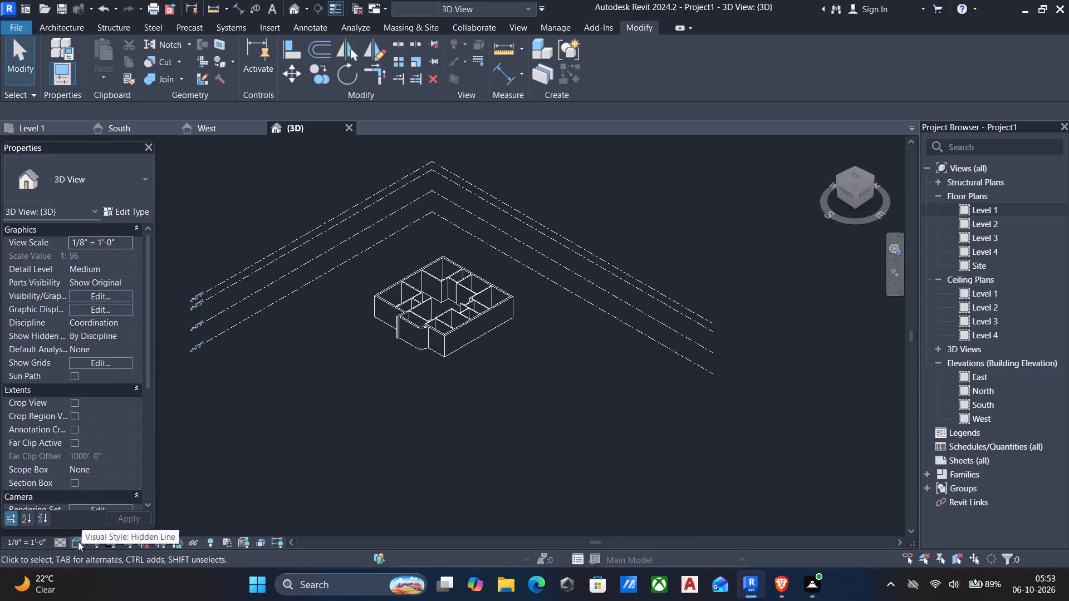
{"action": "left_click", "coordinate": [62, 541]}
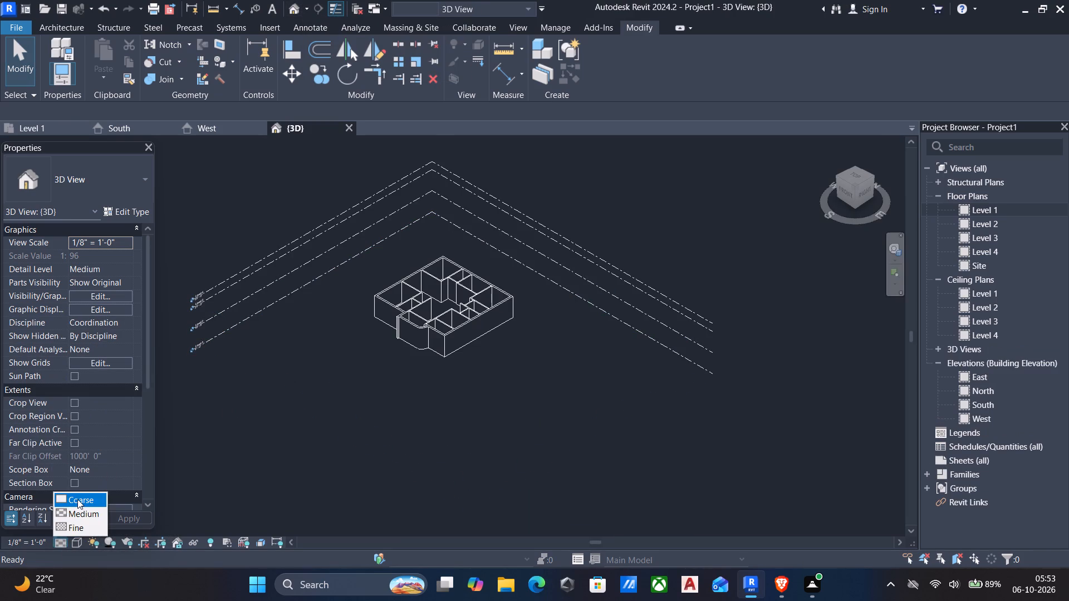
{"action": "left_click", "coordinate": [77, 499]}
{"action": "left_click", "coordinate": [71, 546]}
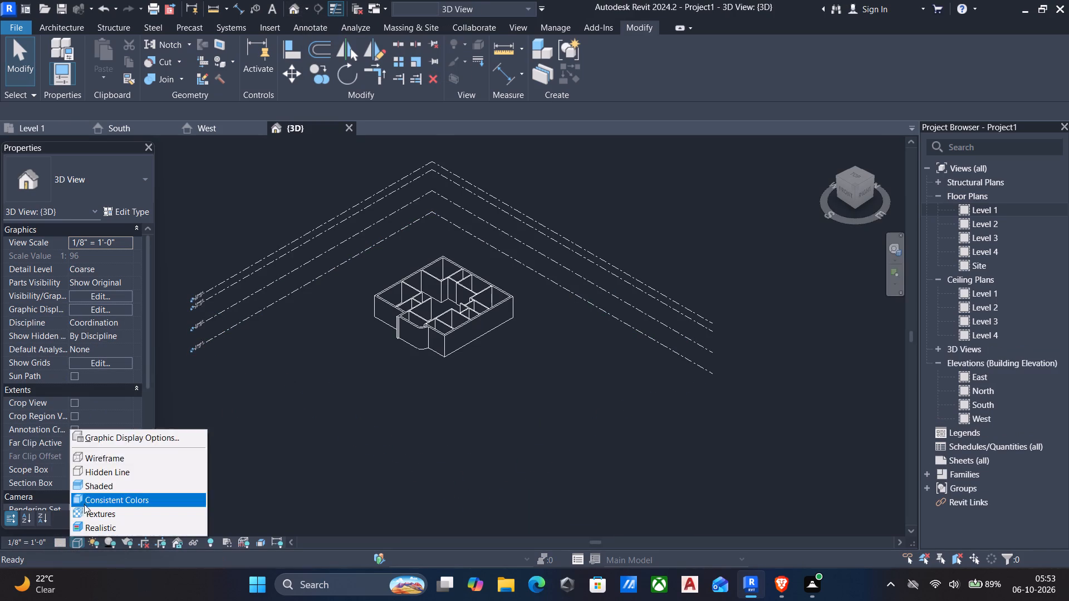
{"action": "left_click", "coordinate": [86, 480]}
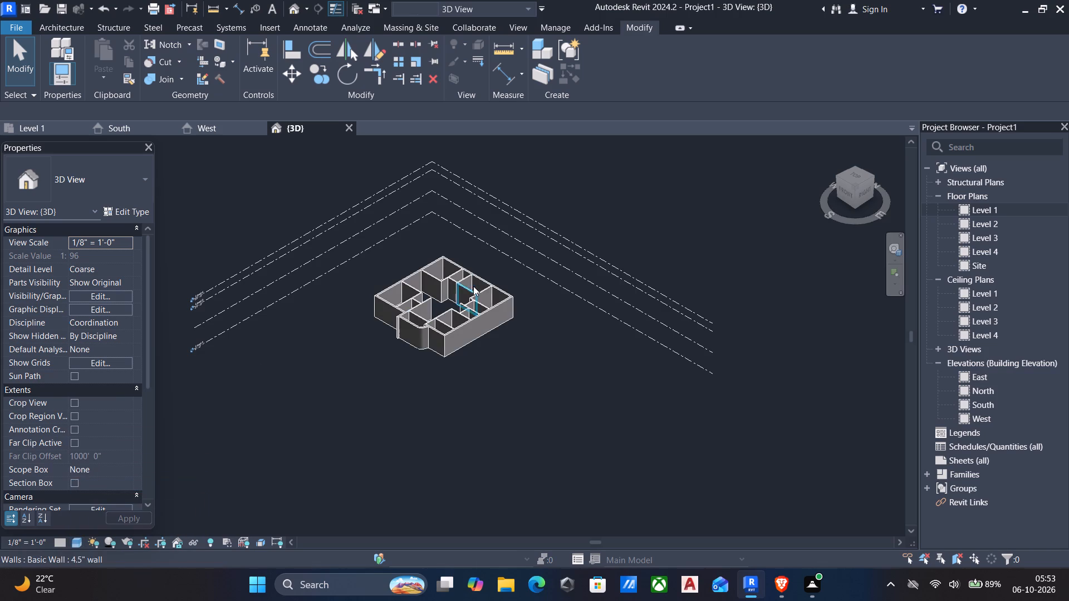
Set the top offset of the projection's straight, curved and angled 9" walls to -6'.
{"action": "scroll", "coordinate": [440, 324], "scroll_direction": "up", "scroll_amount": 6}
{"action": "scroll", "coordinate": [403, 354], "scroll_direction": "up", "scroll_amount": 5}
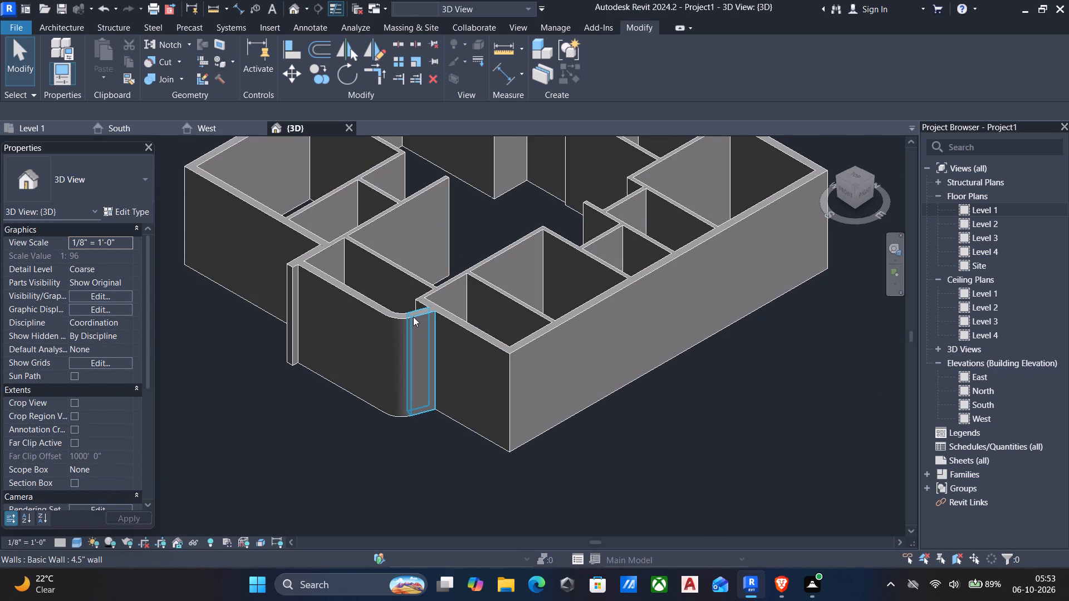
{"action": "left_click", "coordinate": [413, 317]}
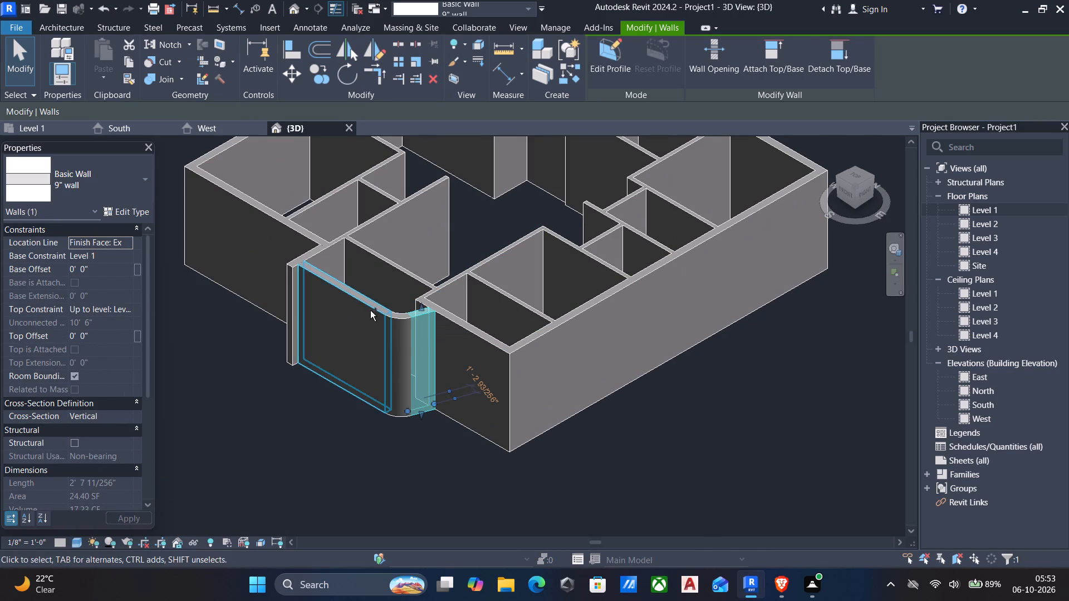
{"action": "left_click", "coordinate": [372, 307], "text": "ctrl"}
{"action": "left_click", "coordinate": [398, 323], "text": "ctrl"}
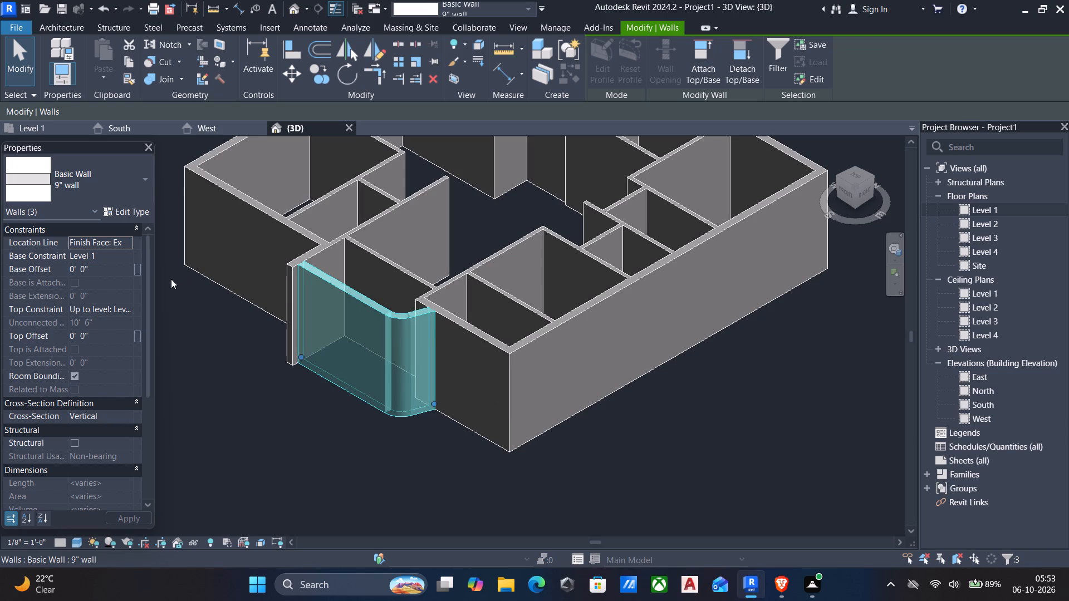
{"action": "left_click", "coordinate": [128, 332]}
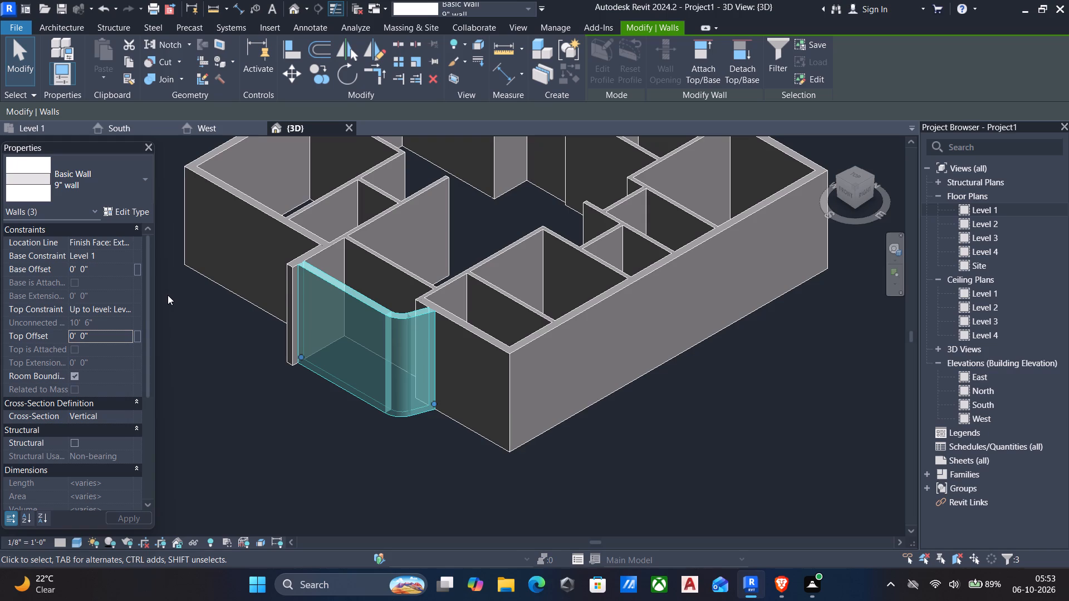
{"action": "key", "text": "minus"}
{"action": "key", "text": "6"}
{"action": "left_click", "coordinate": [101, 332]}
{"action": "type", "text": "-6'"}
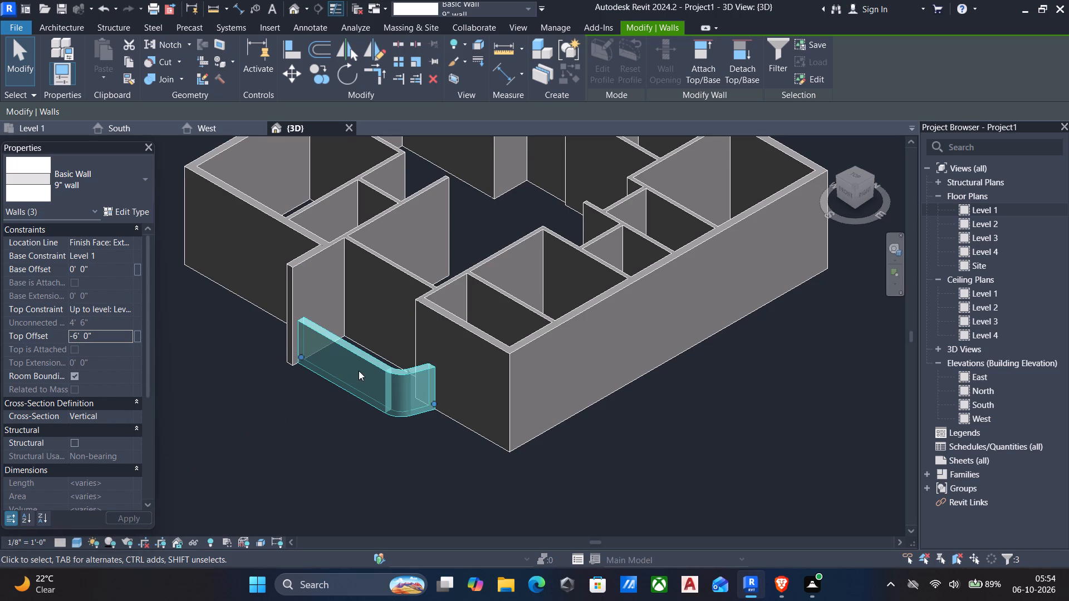
Lower the same three projection walls further by setting their top offset to -9'.
{"action": "scroll", "coordinate": [303, 311], "scroll_direction": "up", "scroll_amount": 5}
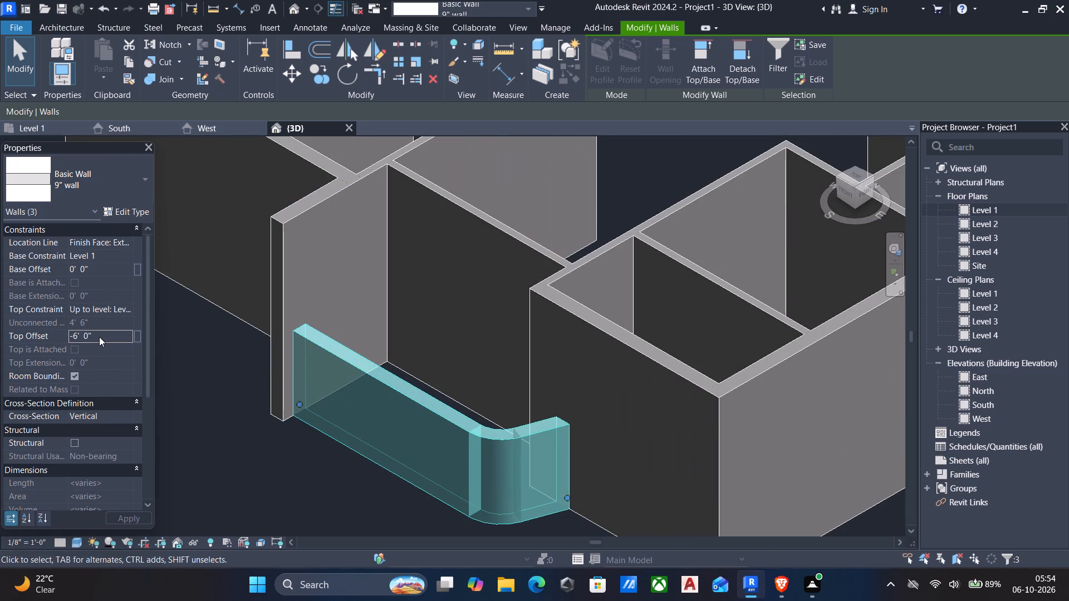
{"action": "left_click", "coordinate": [100, 333]}
{"action": "key", "text": "minus"}
{"action": "type", "text": "9'"}
{"action": "middle_click_drag", "start_coordinate": [359, 446], "coordinate": [359, 367]}
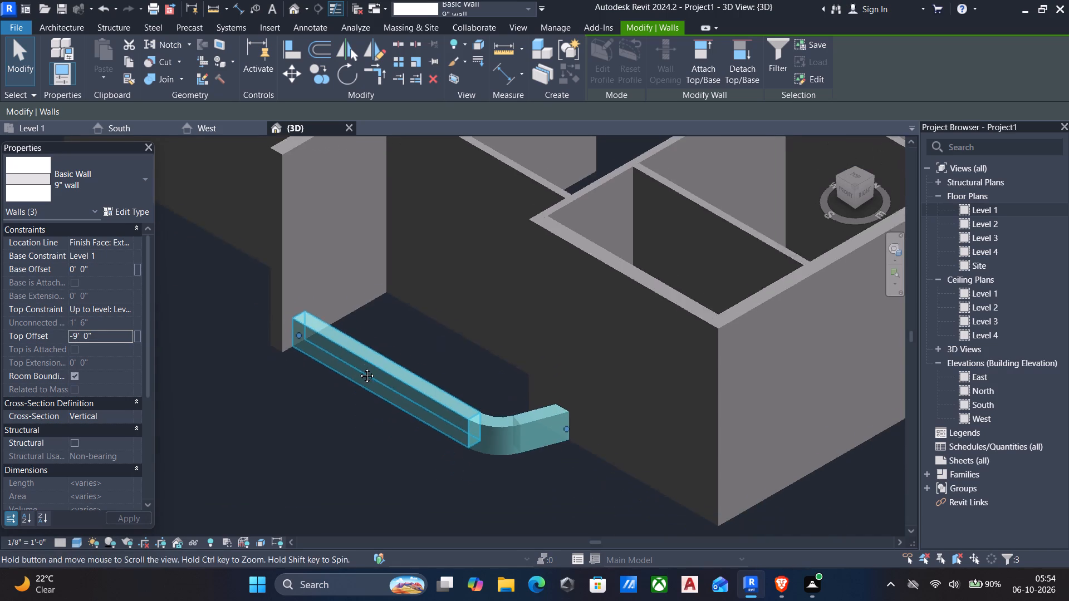
{"action": "middle_click_drag", "start_coordinate": [359, 367], "coordinate": [359, 368]}
{"action": "key", "text": "Escape"}
{"action": "scroll", "coordinate": [362, 367], "scroll_direction": "down", "scroll_amount": 4}
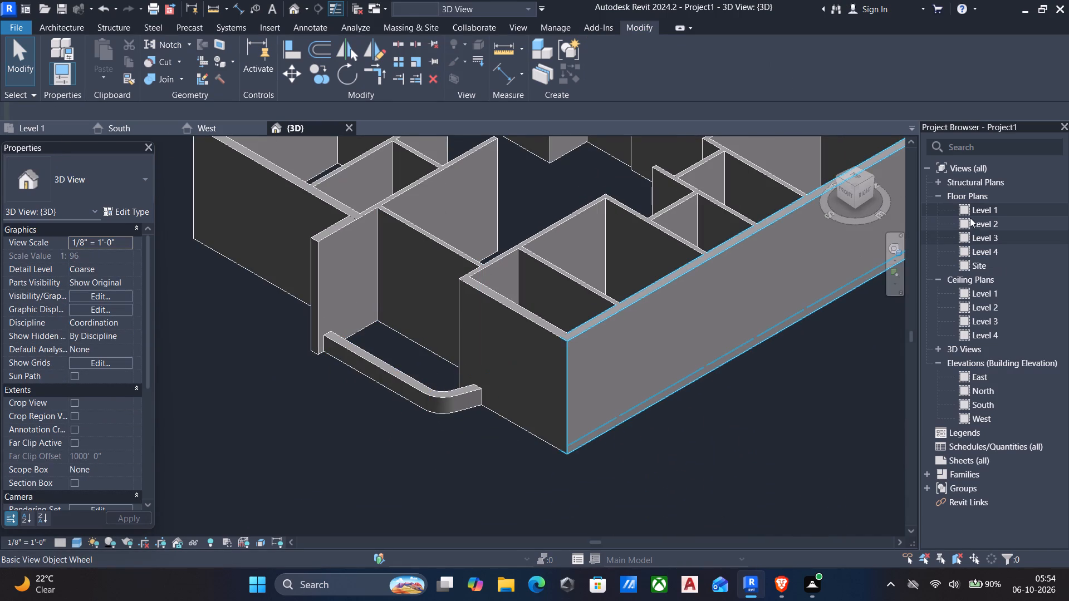
Open the Level 1 floor plan and start the Grid tool with the 1/4" Bubble type.
{"action": "double_click", "coordinate": [982, 209]}
{"action": "scroll", "coordinate": [349, 306], "scroll_direction": "down", "scroll_amount": 1}
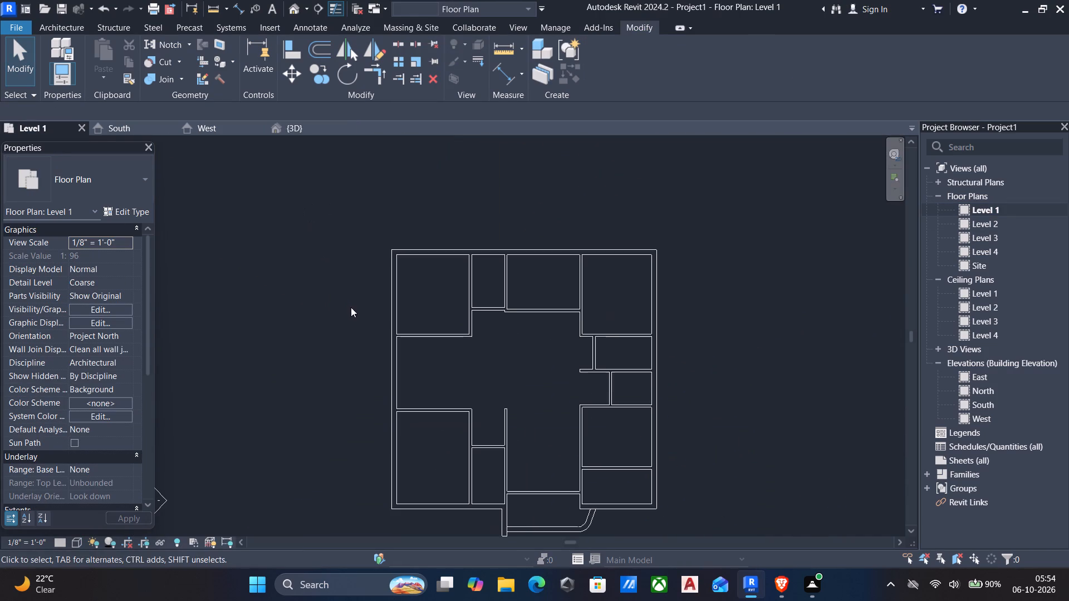
{"action": "middle_click_drag", "start_coordinate": [360, 317], "coordinate": [392, 298]}
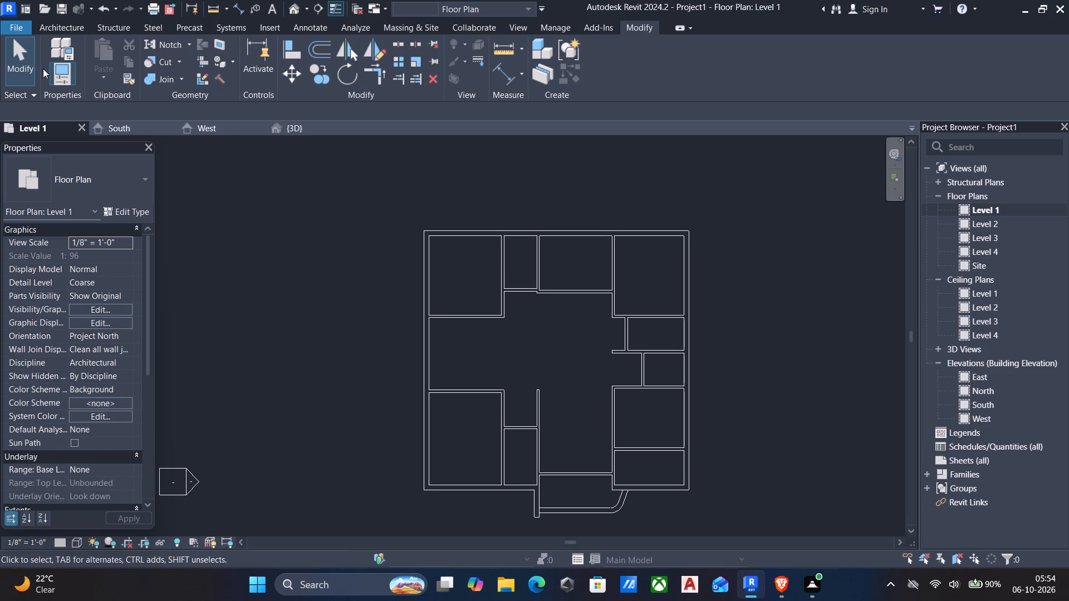
{"action": "left_click", "coordinate": [46, 24]}
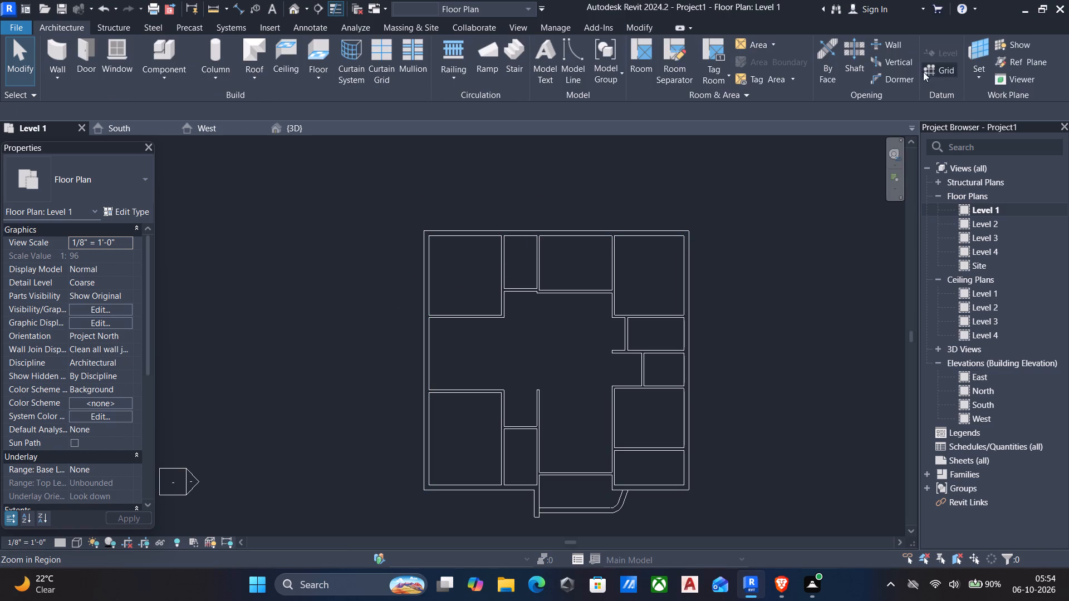
{"action": "left_click", "coordinate": [941, 67]}
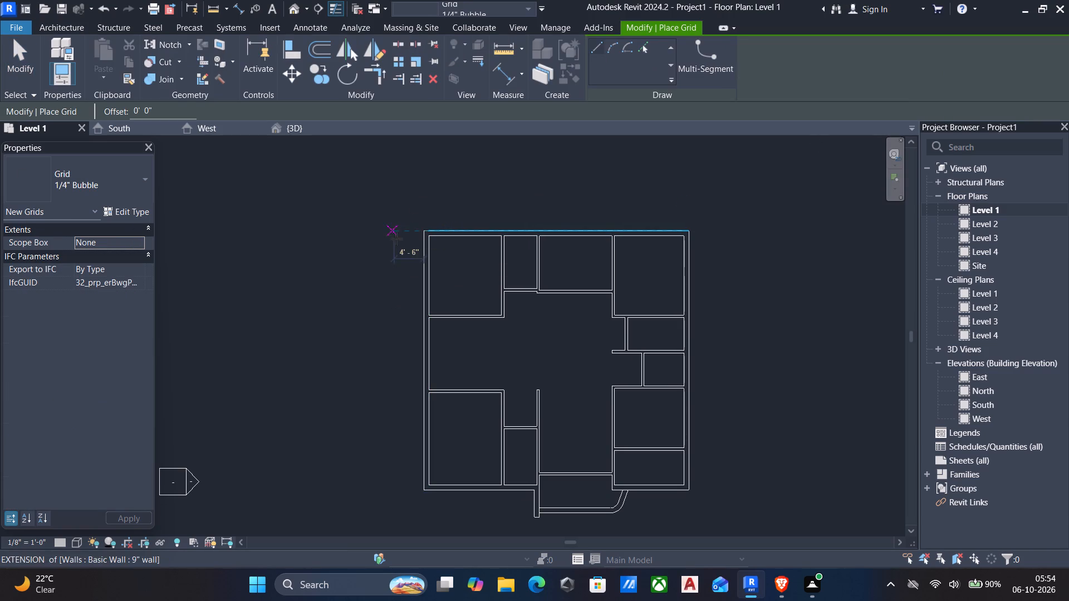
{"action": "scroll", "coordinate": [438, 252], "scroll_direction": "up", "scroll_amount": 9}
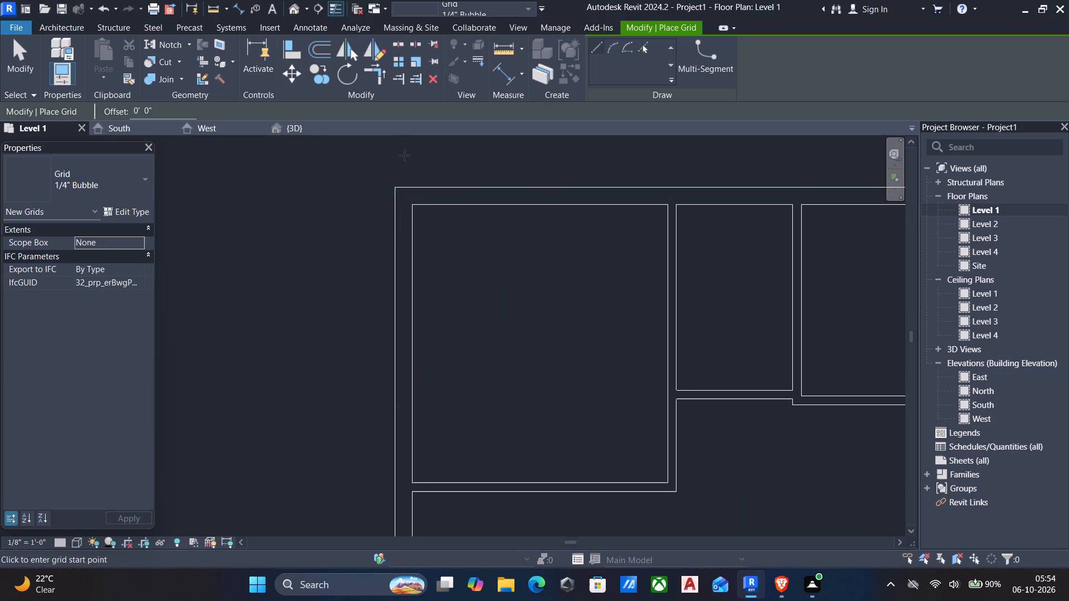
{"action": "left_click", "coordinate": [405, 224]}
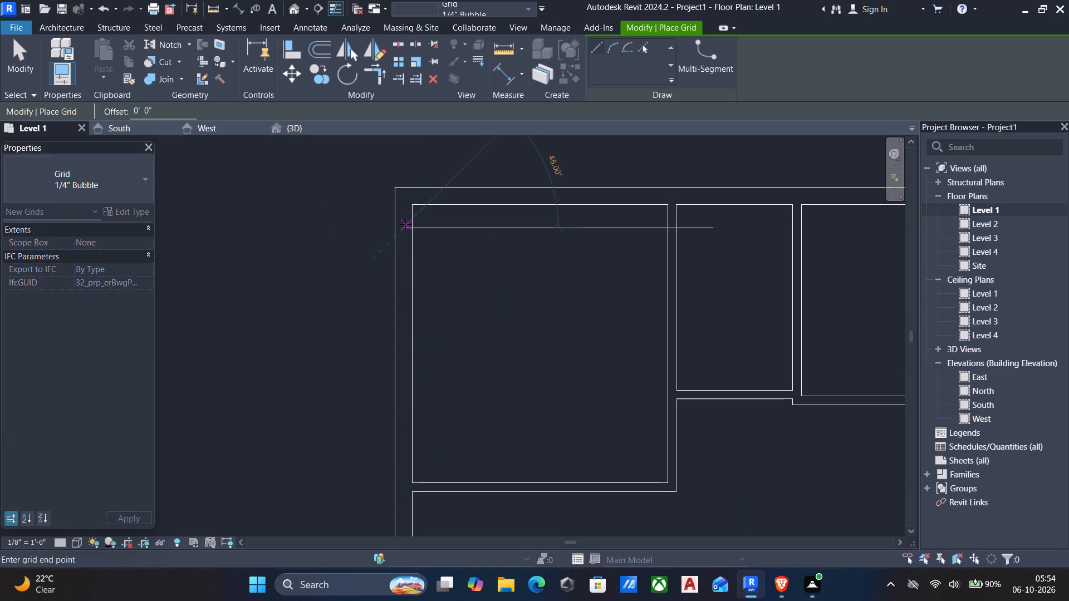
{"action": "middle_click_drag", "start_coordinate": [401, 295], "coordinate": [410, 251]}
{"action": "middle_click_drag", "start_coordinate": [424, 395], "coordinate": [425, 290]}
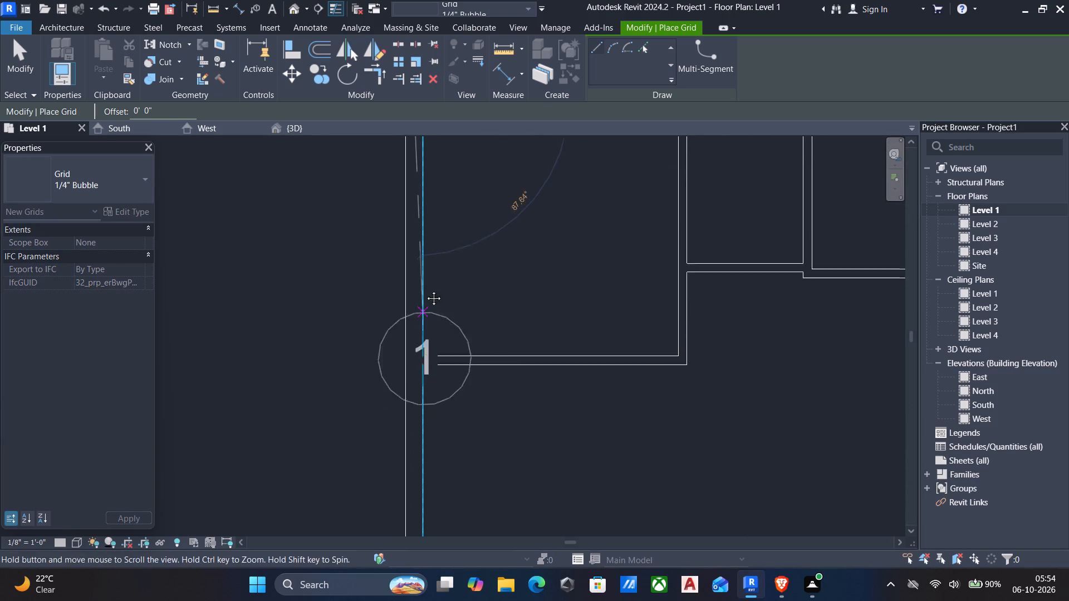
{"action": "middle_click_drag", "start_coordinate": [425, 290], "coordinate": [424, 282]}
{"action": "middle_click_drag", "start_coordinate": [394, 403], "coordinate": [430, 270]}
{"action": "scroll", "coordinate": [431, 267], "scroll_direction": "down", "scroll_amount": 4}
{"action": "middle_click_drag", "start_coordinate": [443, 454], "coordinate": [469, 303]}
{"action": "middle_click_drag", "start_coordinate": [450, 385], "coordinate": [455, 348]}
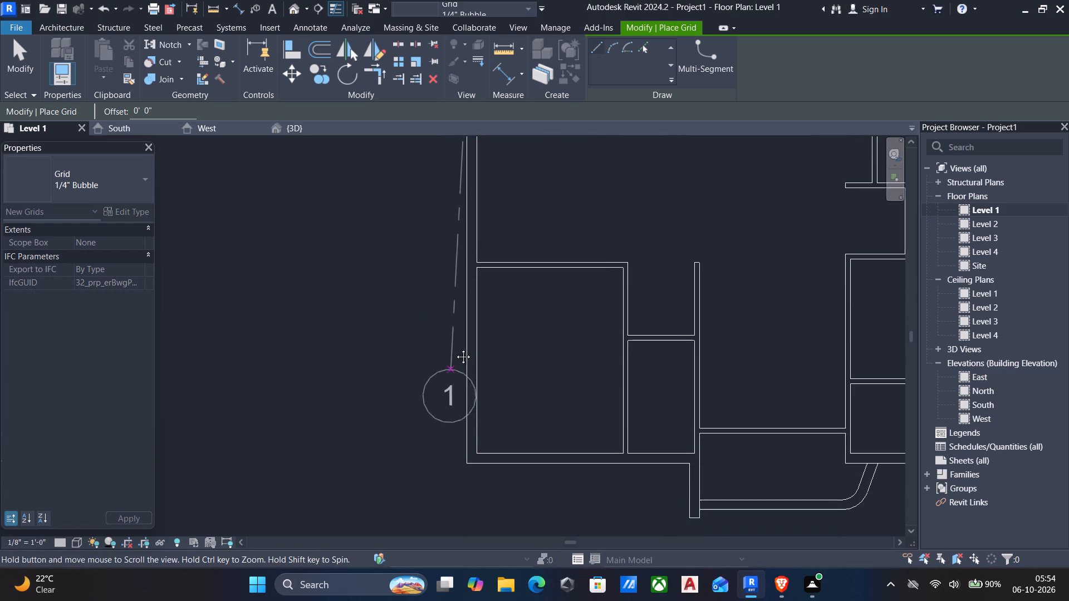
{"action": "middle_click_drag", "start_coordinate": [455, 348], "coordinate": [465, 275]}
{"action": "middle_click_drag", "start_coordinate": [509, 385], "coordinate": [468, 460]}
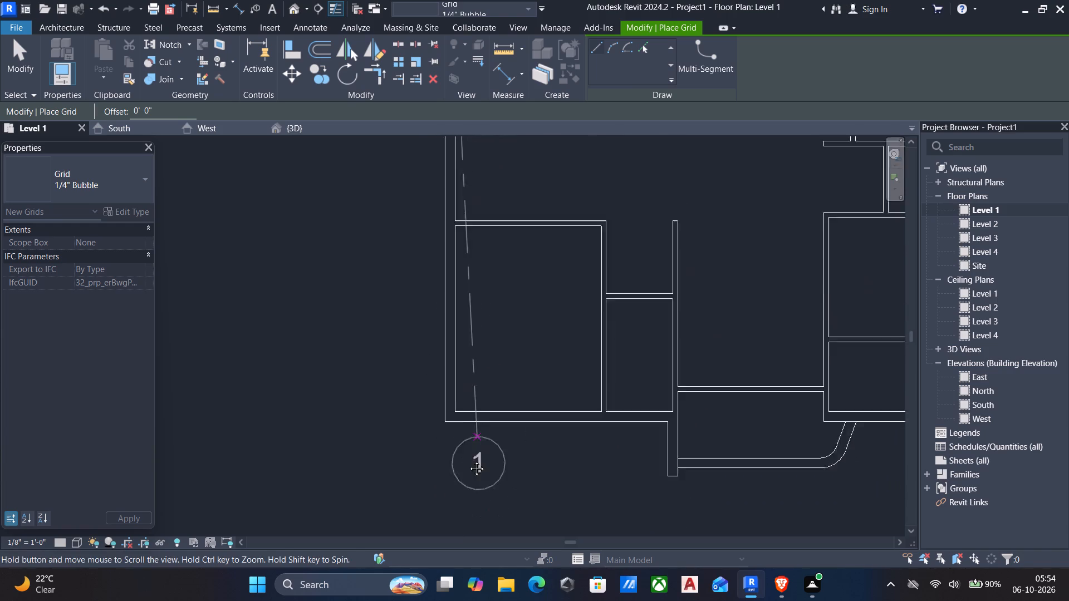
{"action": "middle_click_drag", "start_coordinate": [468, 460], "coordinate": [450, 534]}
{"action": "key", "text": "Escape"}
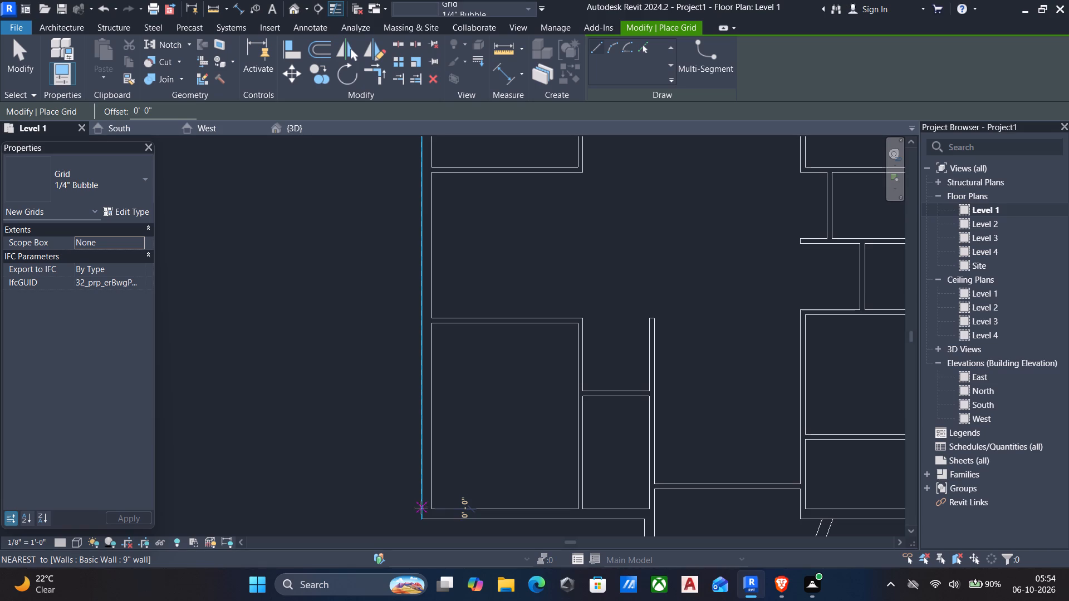
Draw a vertical grid line along the left exterior wall's centerline, from near its lower end to above the building.
{"action": "key", "text": "Tab"}
{"action": "key", "text": "Tab"}
{"action": "key", "text": "Tab"}
{"action": "key", "text": "Tab"}
{"action": "key", "text": "Tab"}
{"action": "key", "text": "Tab"}
{"action": "key", "text": "Tab"}
{"action": "key", "text": "Tab"}
{"action": "key", "text": "Tab"}
{"action": "key", "text": "Tab"}
{"action": "key", "text": "Tab"}
{"action": "key", "text": "Tab"}
{"action": "key", "text": "Tab"}
{"action": "key", "text": "Tab"}
{"action": "key", "text": "Tab"}
{"action": "key", "text": "Tab"}
{"action": "key", "text": "Tab"}
{"action": "key", "text": "Tab"}
{"action": "key", "text": "Tab"}
{"action": "key", "text": "Tab"}
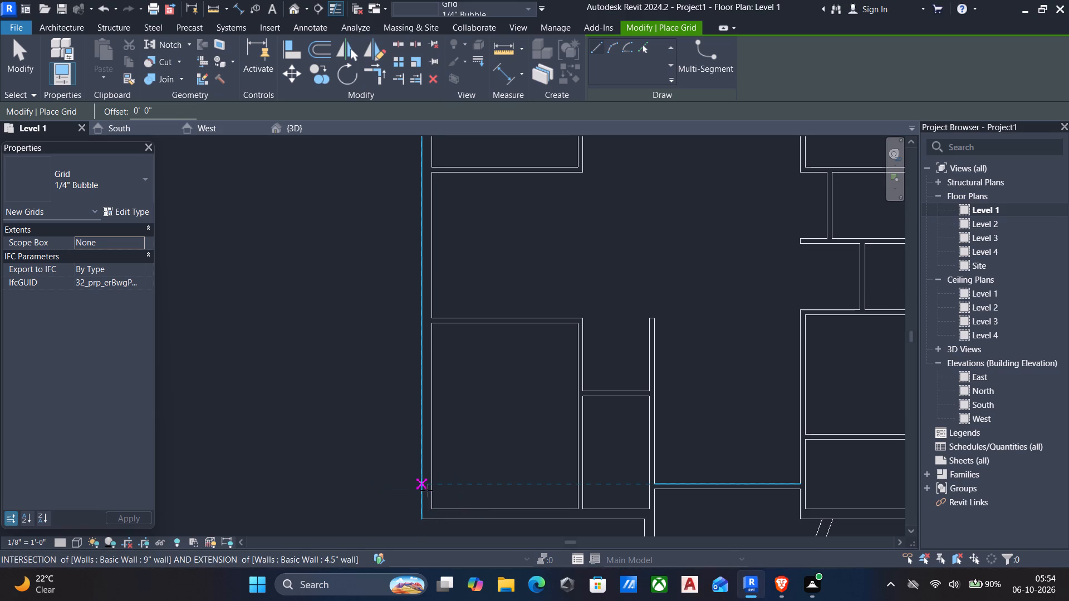
{"action": "scroll", "coordinate": [428, 490], "scroll_direction": "up", "scroll_amount": 5}
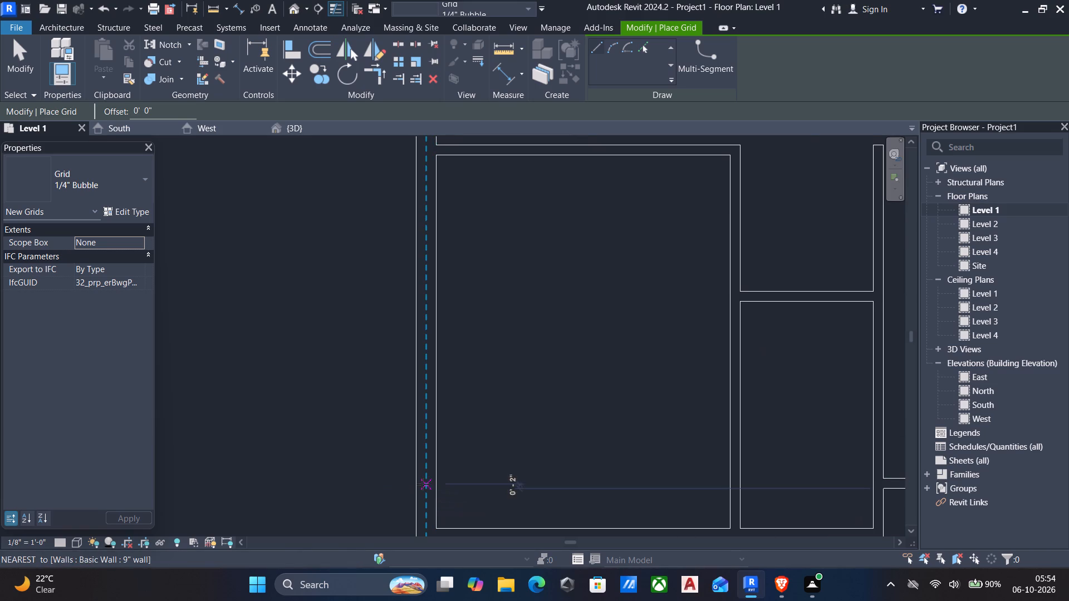
{"action": "left_click", "coordinate": [425, 486]}
{"action": "middle_click_drag", "start_coordinate": [429, 411], "coordinate": [398, 554]}
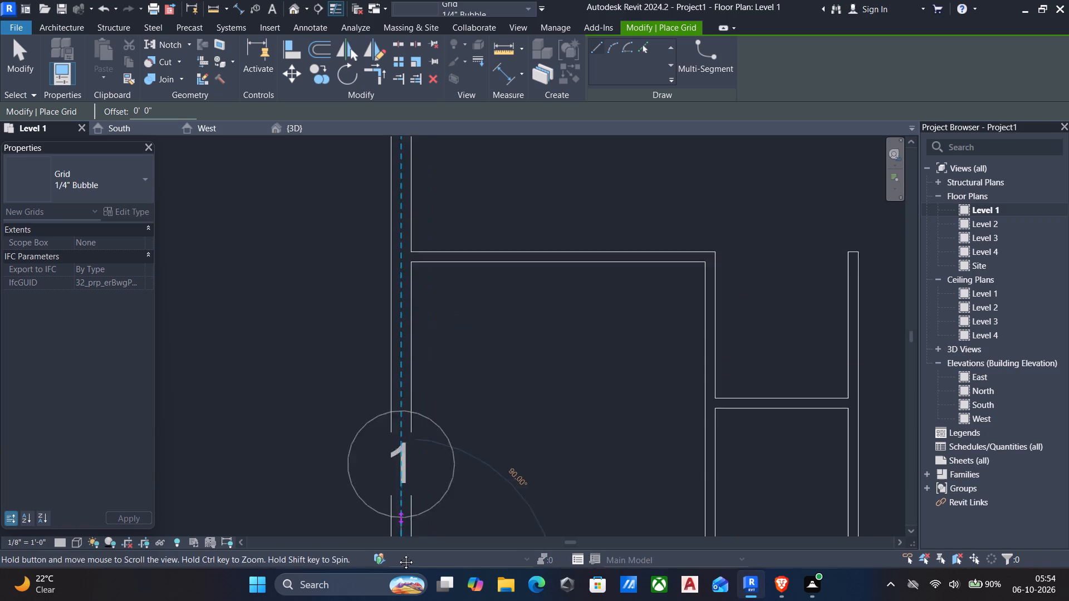
{"action": "middle_click_drag", "start_coordinate": [398, 554], "coordinate": [394, 586]}
{"action": "scroll", "coordinate": [401, 330], "scroll_direction": "down", "scroll_amount": 4}
{"action": "middle_click_drag", "start_coordinate": [401, 331], "coordinate": [351, 519]}
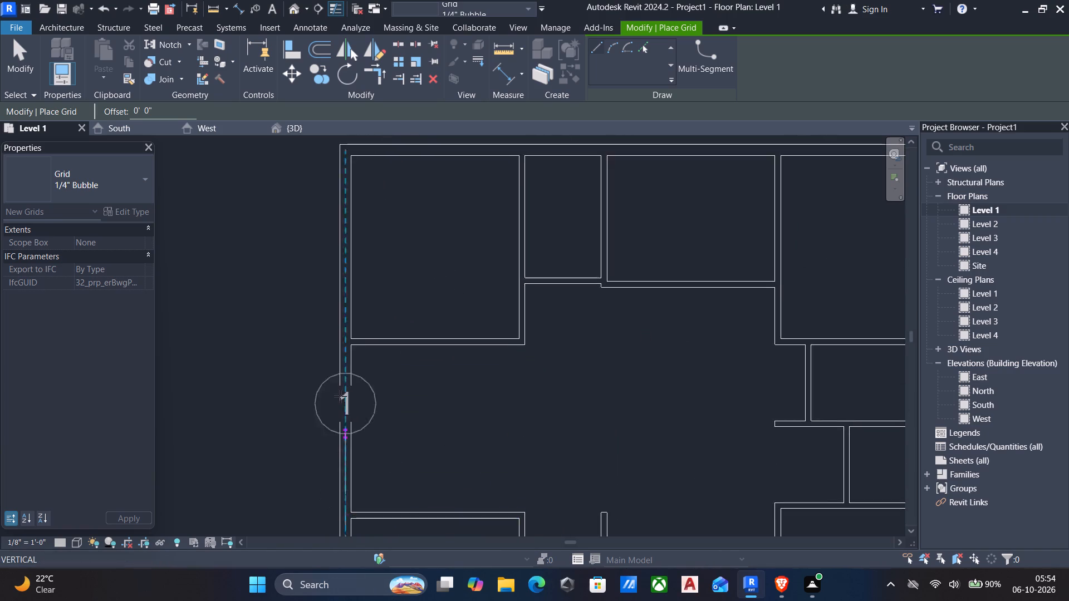
{"action": "scroll", "coordinate": [339, 386], "scroll_direction": "down", "scroll_amount": 4}
{"action": "middle_click_drag", "start_coordinate": [352, 288], "coordinate": [323, 409]}
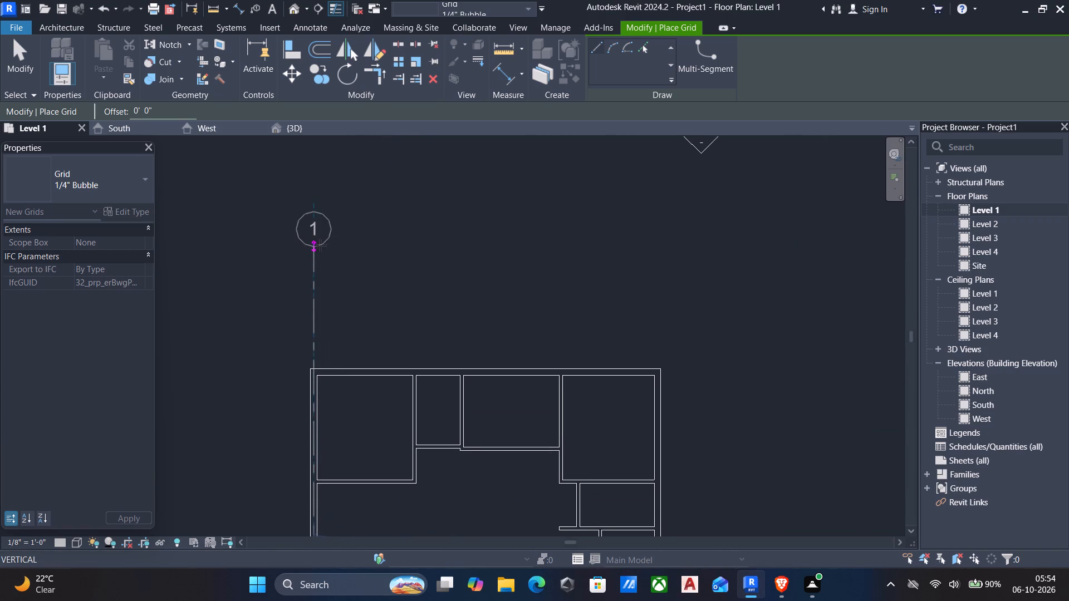
{"action": "left_click", "coordinate": [321, 275]}
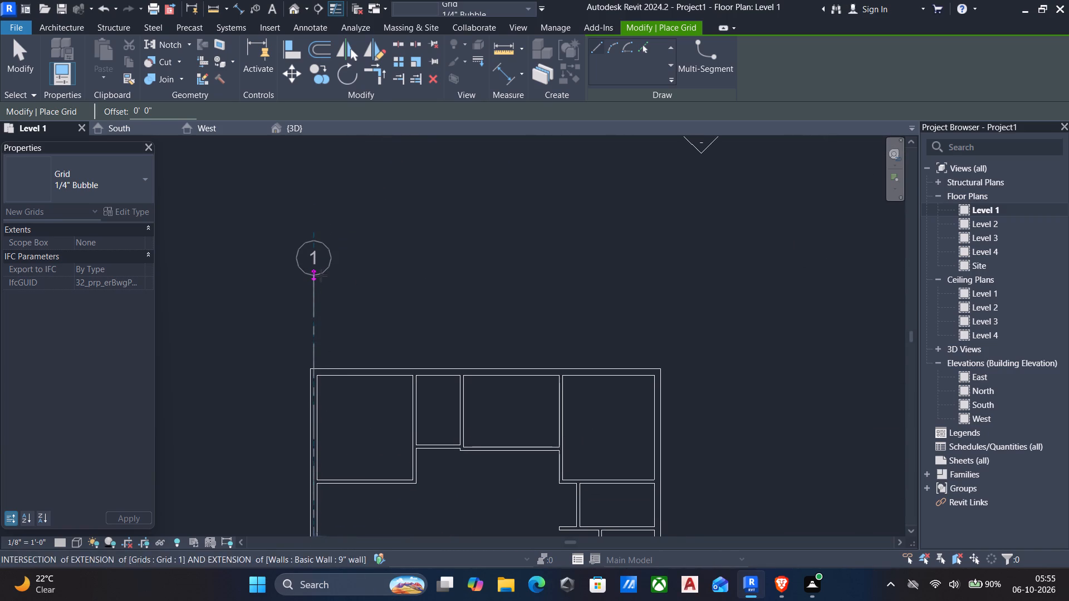
{"action": "scroll", "coordinate": [319, 283], "scroll_direction": "down", "scroll_amount": 3}
{"action": "middle_click_drag", "start_coordinate": [323, 311], "coordinate": [378, 226]}
{"action": "key", "text": "Escape"}
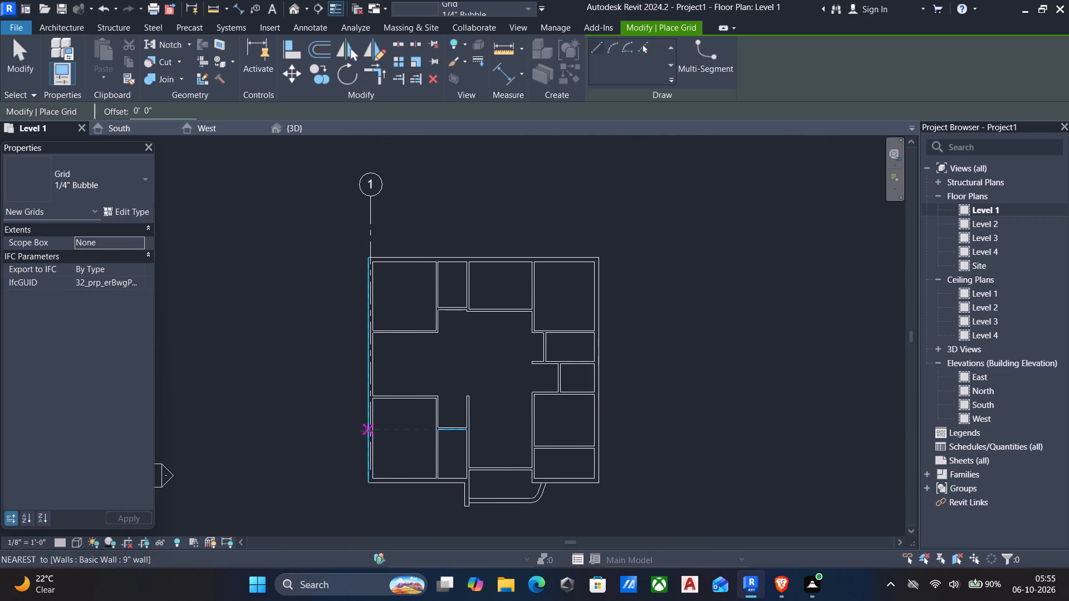
{"action": "key", "text": "Escape"}
Extend the grid line's lower end straight down past the bottom exterior wall and the curved projection.
{"action": "scroll", "coordinate": [362, 470], "scroll_direction": "up", "scroll_amount": 4}
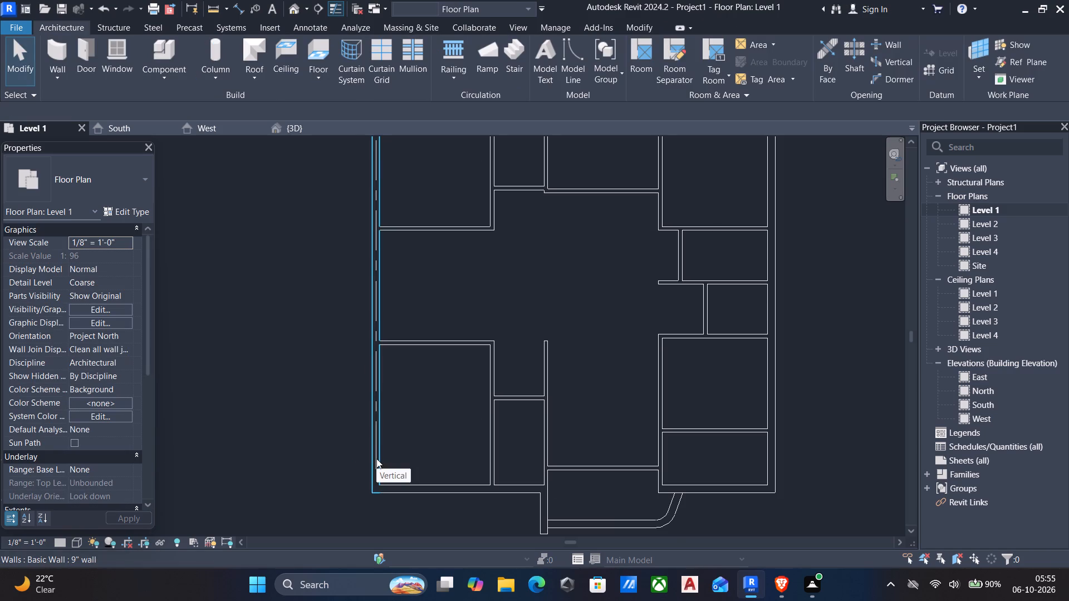
{"action": "scroll", "coordinate": [376, 459], "scroll_direction": "up", "scroll_amount": 9}
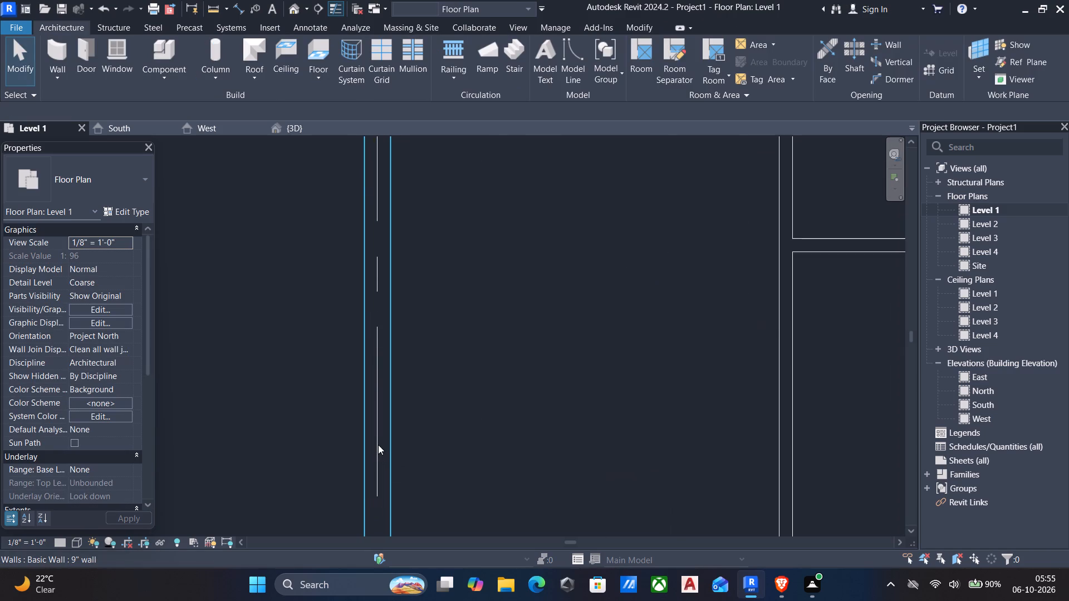
{"action": "scroll", "coordinate": [378, 451], "scroll_direction": "down", "scroll_amount": 8}
{"action": "scroll", "coordinate": [387, 396], "scroll_direction": "down", "scroll_amount": 5}
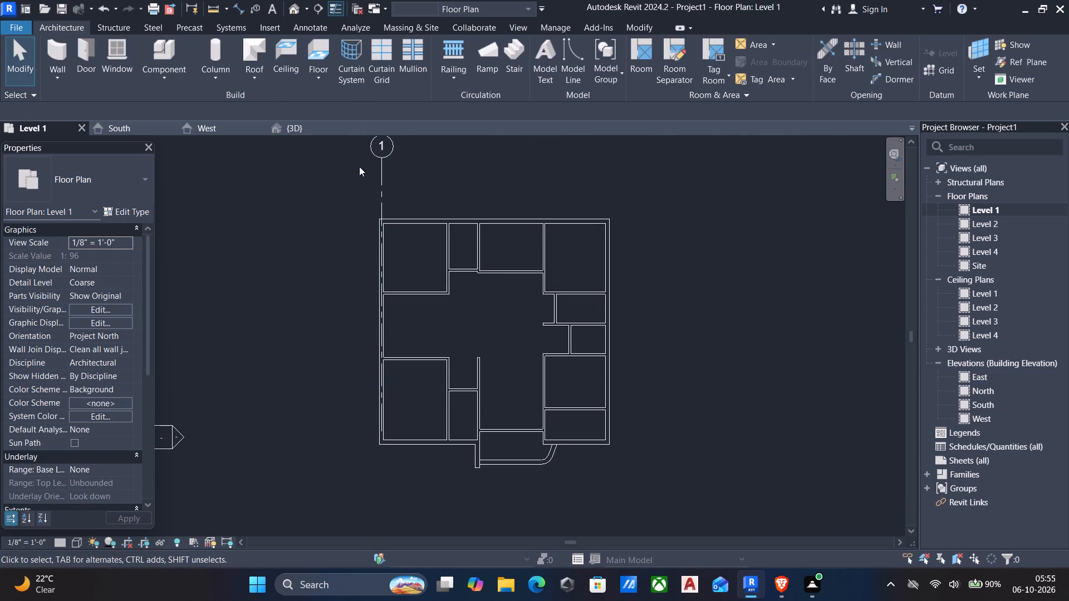
{"action": "left_click", "coordinate": [384, 186]}
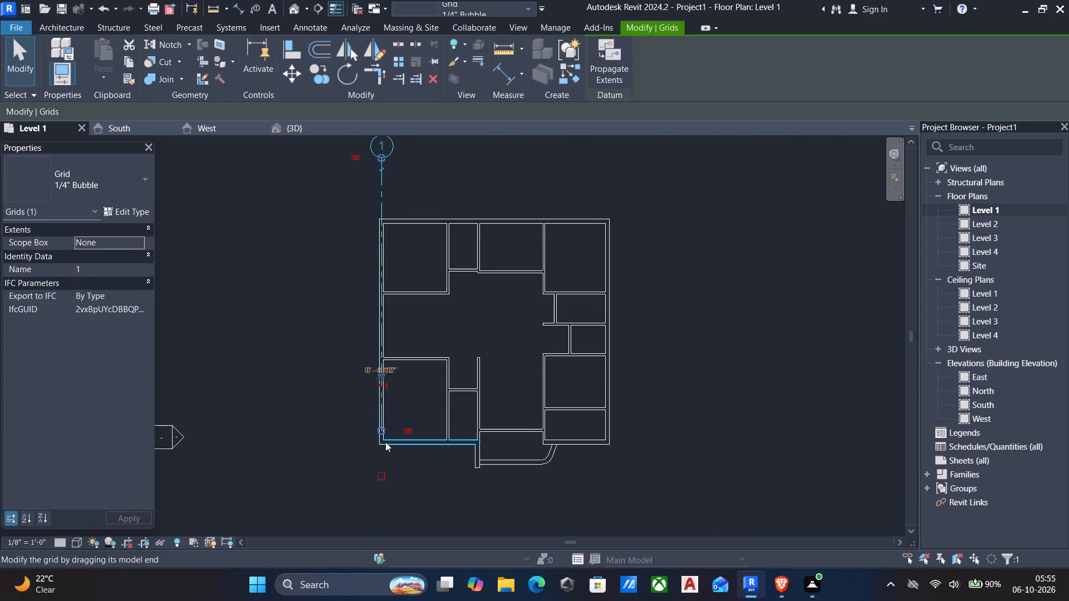
{"action": "left_click_drag", "start_coordinate": [381, 431], "coordinate": [380, 512]}
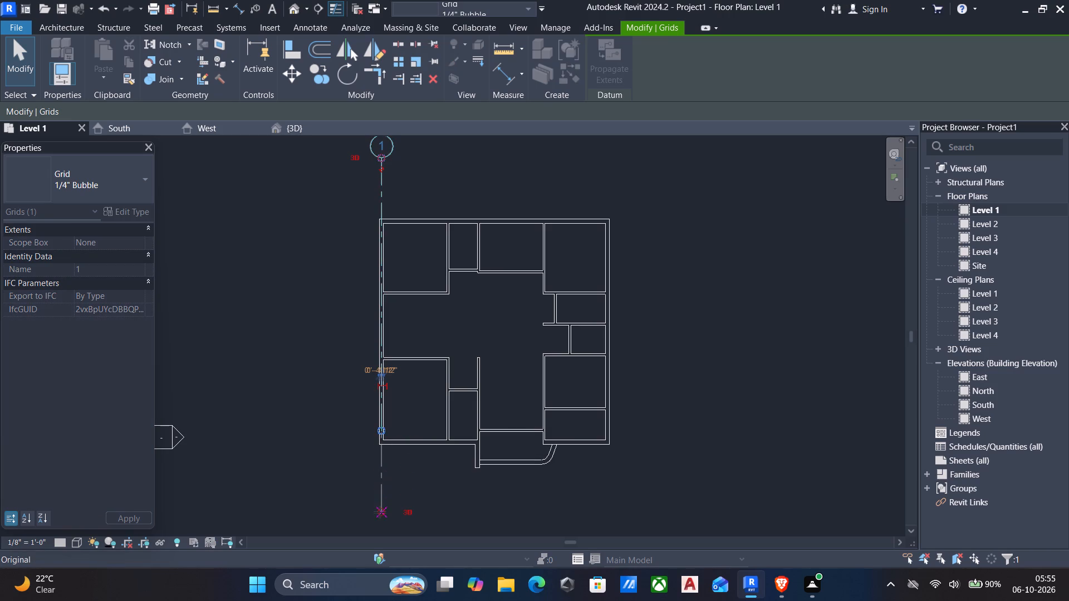
{"action": "left_click_drag", "start_coordinate": [380, 512], "coordinate": [377, 518]}
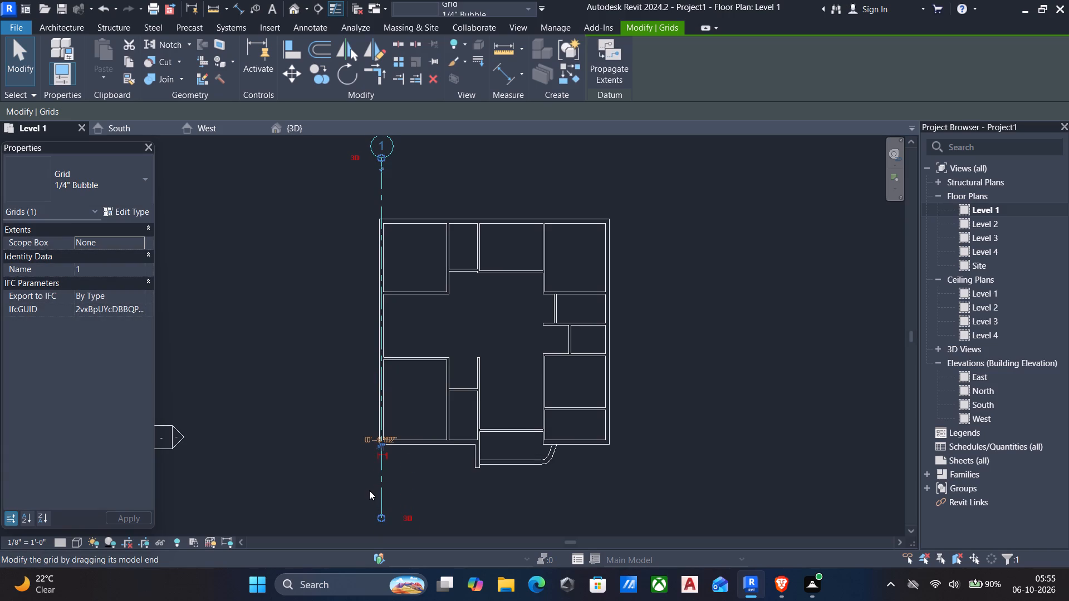
{"action": "key", "text": "Escape"}
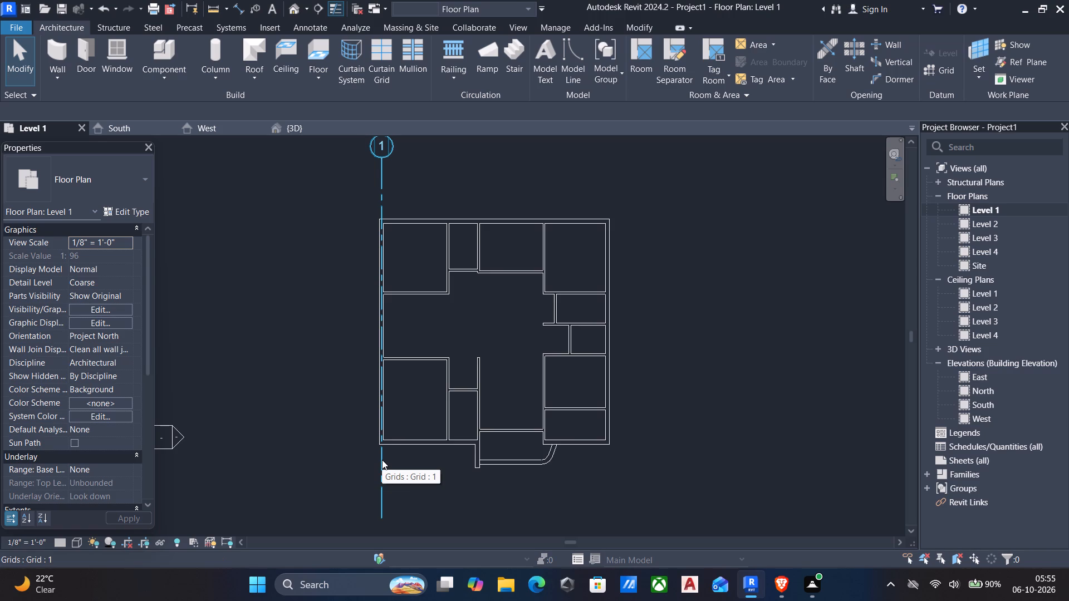
Draw a second vertical grid matching grid 1's type along the first interior wall's centerline, from the top exterior wall up to grid 1's bubble level.
{"action": "left_click", "coordinate": [382, 460]}
{"action": "type", "text": "cs"}
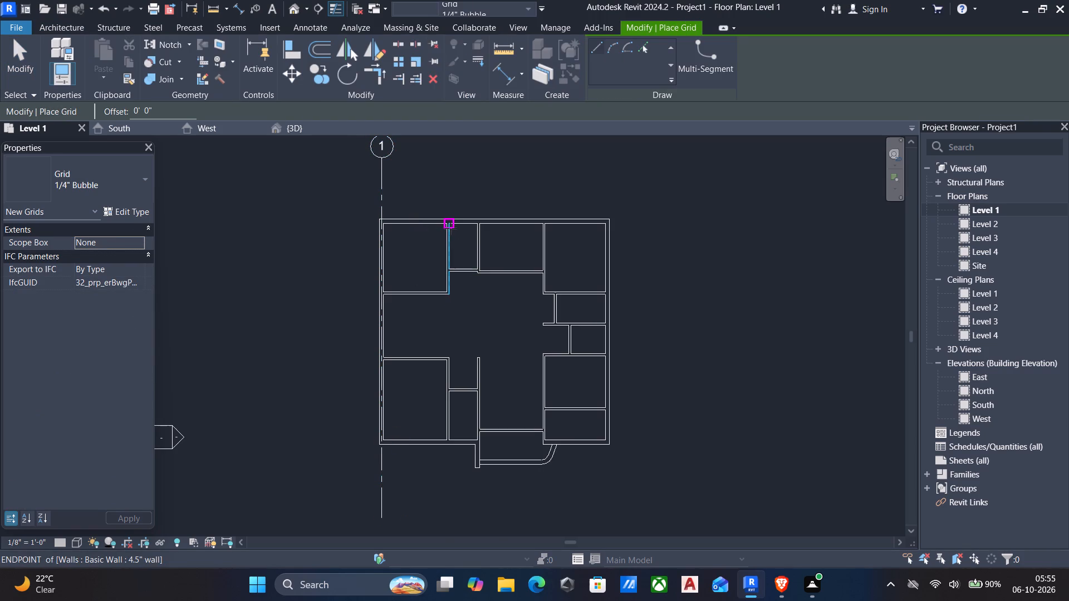
{"action": "scroll", "coordinate": [450, 228], "scroll_direction": "up", "scroll_amount": 4}
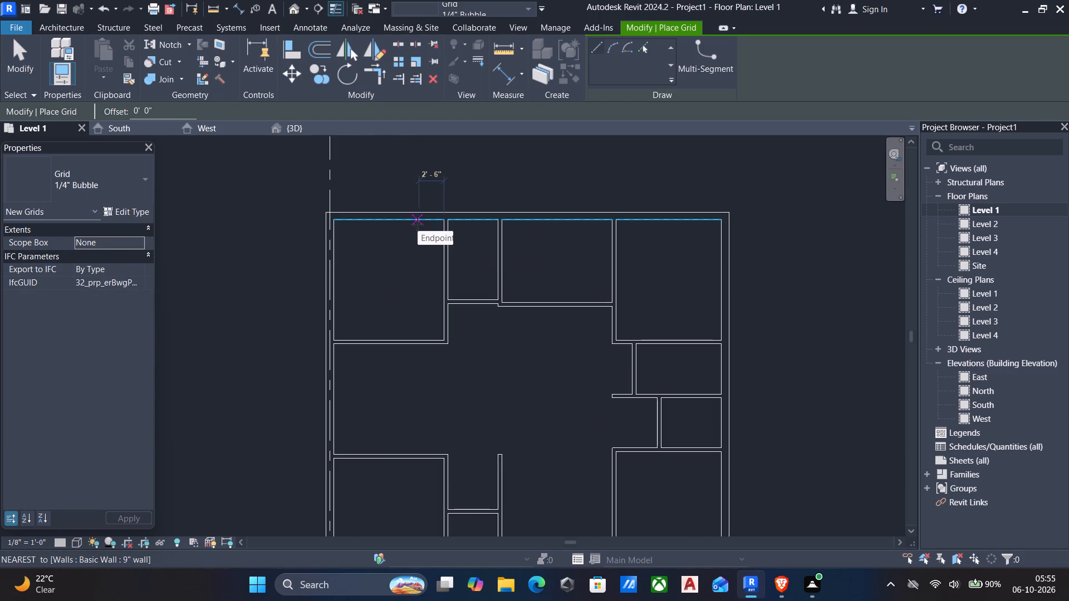
{"action": "scroll", "coordinate": [462, 232], "scroll_direction": "up", "scroll_amount": 4}
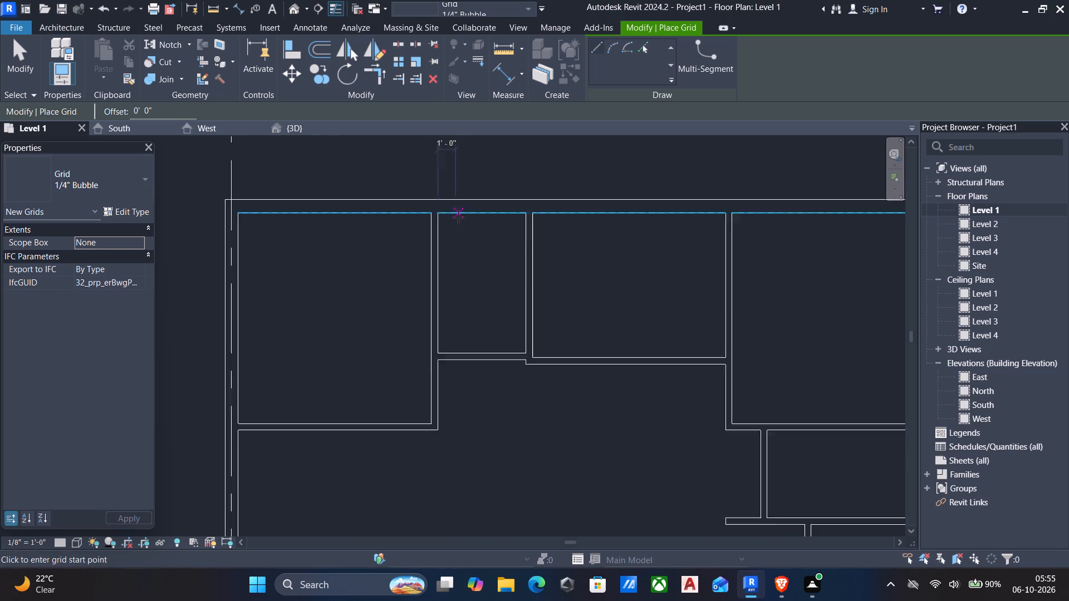
{"action": "scroll", "coordinate": [458, 218], "scroll_direction": "up", "scroll_amount": 5}
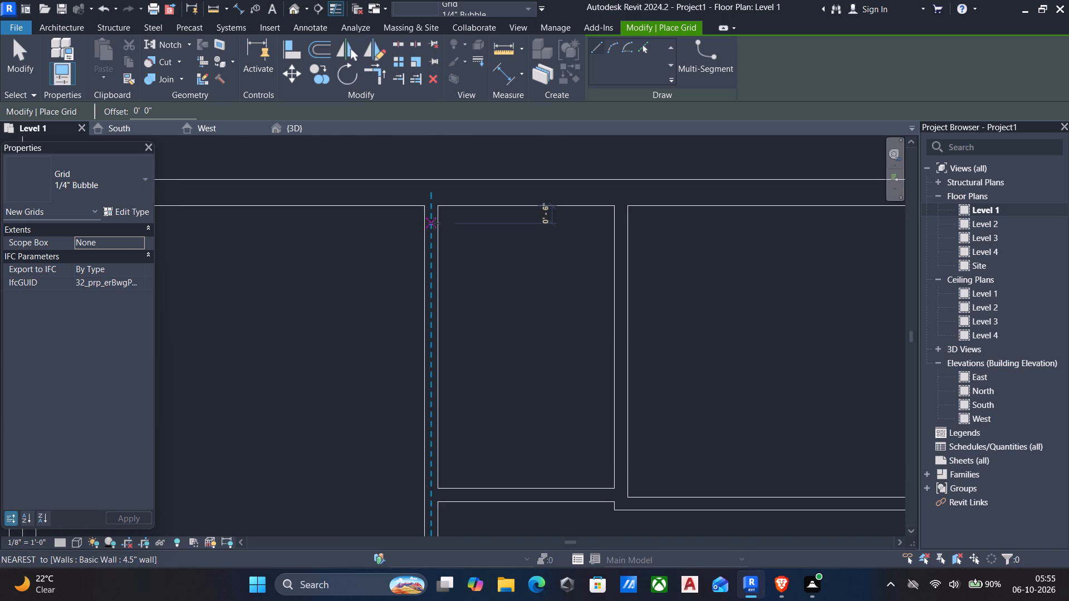
{"action": "left_click", "coordinate": [429, 229]}
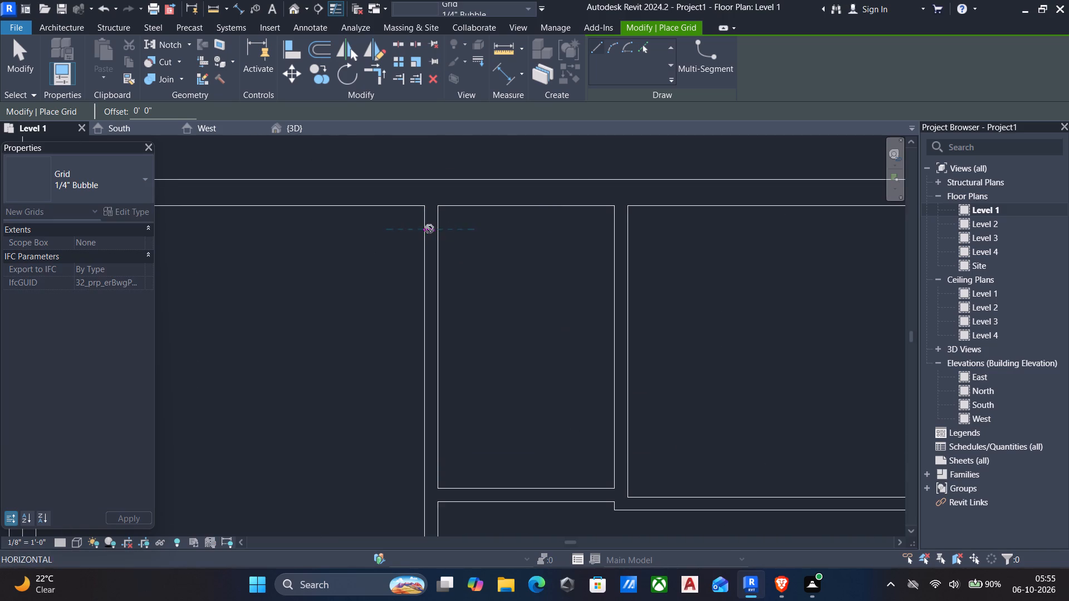
{"action": "middle_click_drag", "start_coordinate": [427, 209], "coordinate": [443, 289]}
{"action": "middle_click_drag", "start_coordinate": [457, 260], "coordinate": [457, 361]}
{"action": "scroll", "coordinate": [459, 349], "scroll_direction": "down", "scroll_amount": 1}
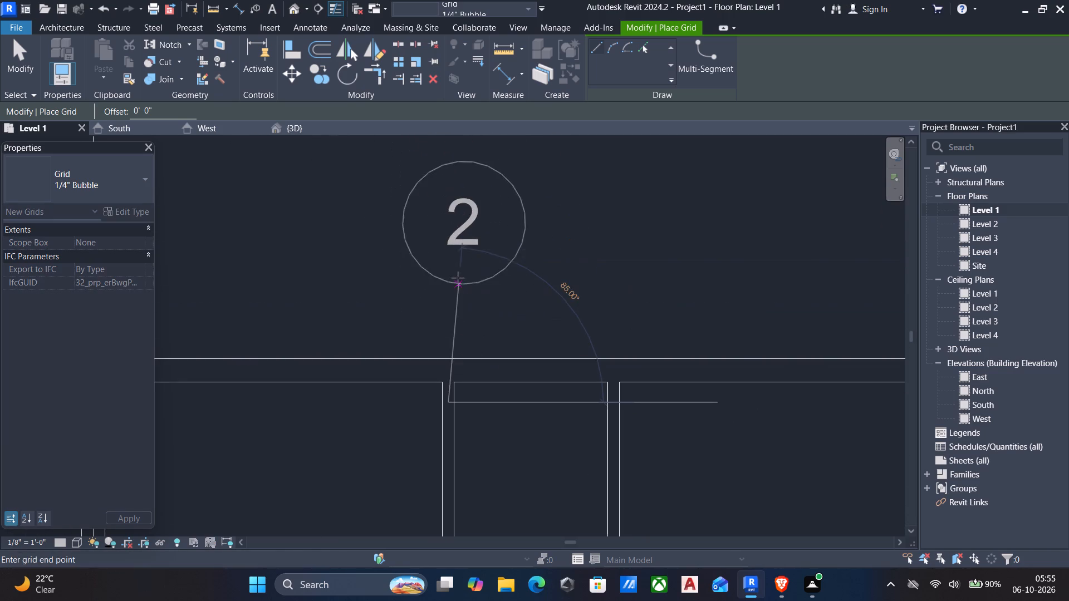
{"action": "scroll", "coordinate": [452, 248], "scroll_direction": "down", "scroll_amount": 2}
{"action": "middle_click_drag", "start_coordinate": [444, 231], "coordinate": [441, 376]}
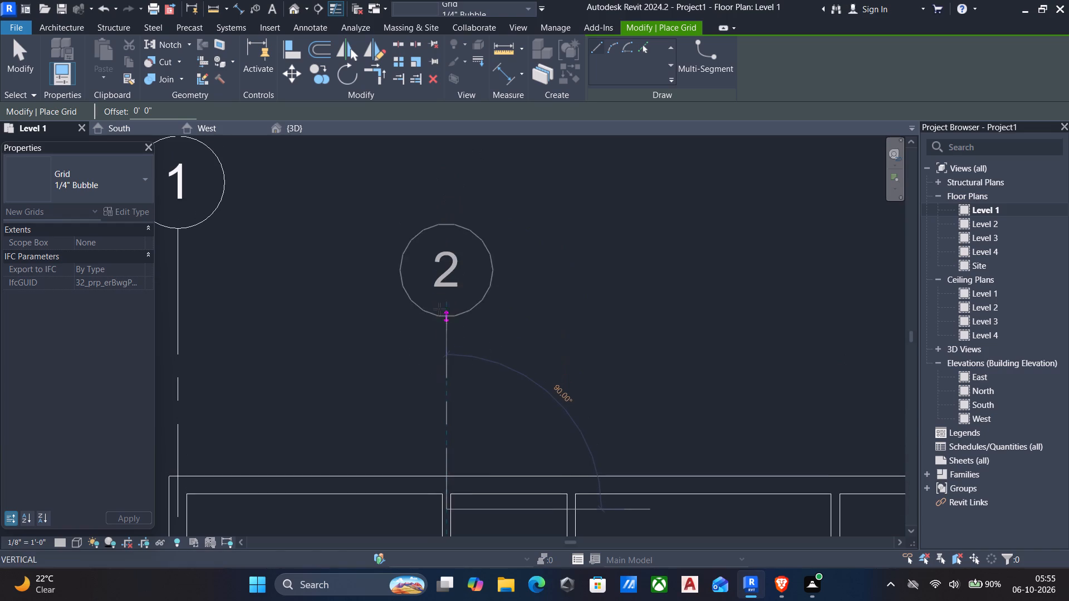
{"action": "scroll", "coordinate": [435, 241], "scroll_direction": "down", "scroll_amount": 2}
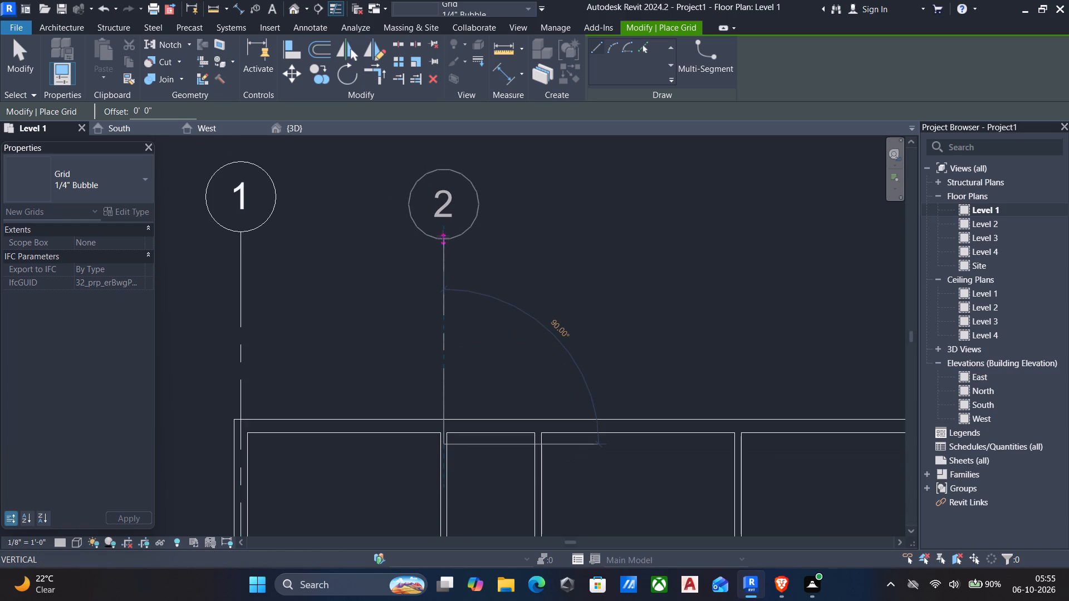
{"action": "left_click", "coordinate": [444, 226]}
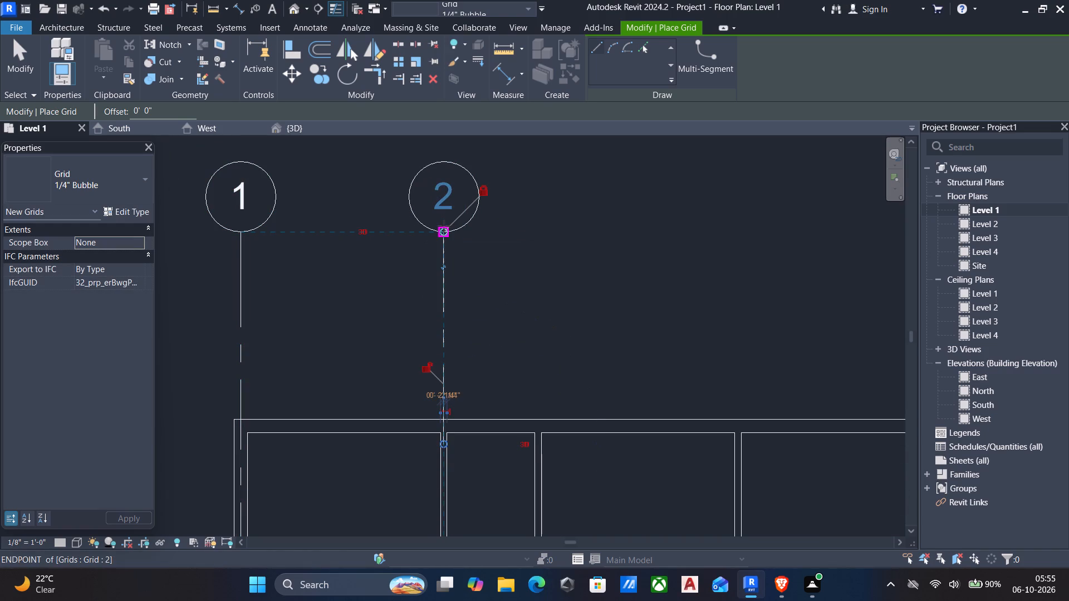
{"action": "key", "text": "Escape"}
Draw a vertical grid along the second interior wall's centerline at the top exterior wall, aligning its bubble with the existing ones.
{"action": "scroll", "coordinate": [468, 240], "scroll_direction": "down", "scroll_amount": 2}
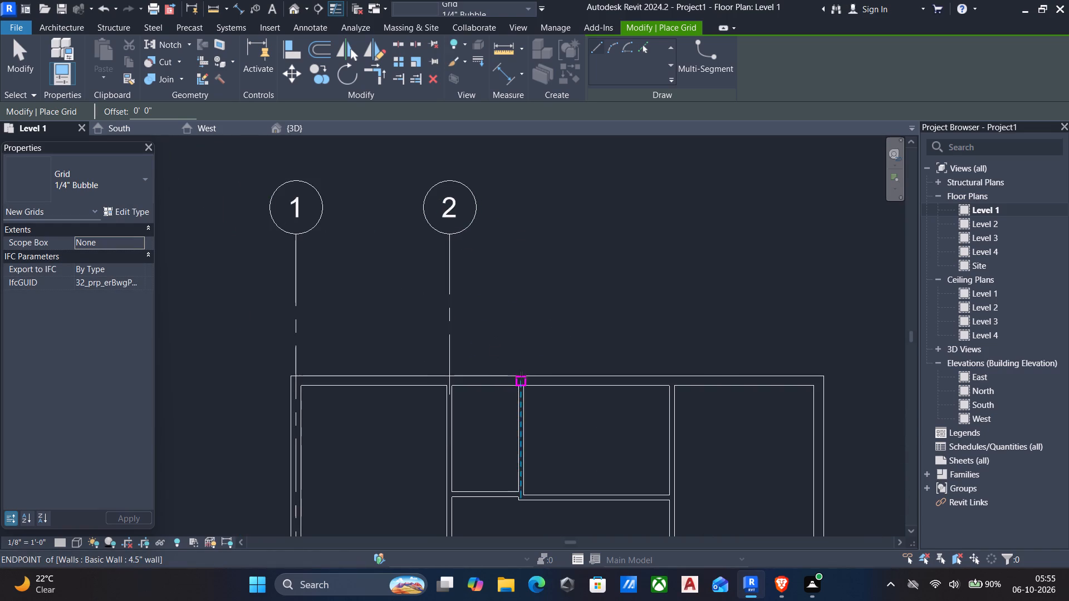
{"action": "scroll", "coordinate": [523, 381], "scroll_direction": "up", "scroll_amount": 4}
{"action": "left_click", "coordinate": [522, 382]}
{"action": "middle_click_drag", "start_coordinate": [508, 280], "coordinate": [509, 397]}
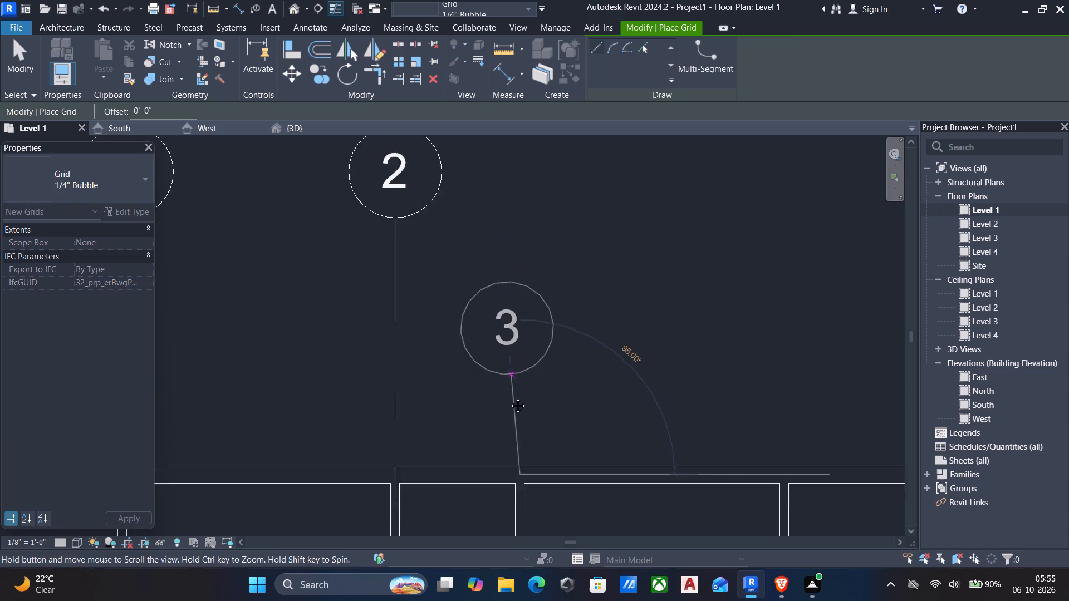
{"action": "middle_click_drag", "start_coordinate": [509, 397], "coordinate": [509, 408]}
{"action": "left_click", "coordinate": [526, 258]}
Draw a vertical grid along the upper-right room's left wall centerline, about 11'-4 1/2" from the previous grid, with its bubble aligned.
{"action": "scroll", "coordinate": [521, 270], "scroll_direction": "down", "scroll_amount": 4}
{"action": "scroll", "coordinate": [674, 413], "scroll_direction": "up", "scroll_amount": 5}
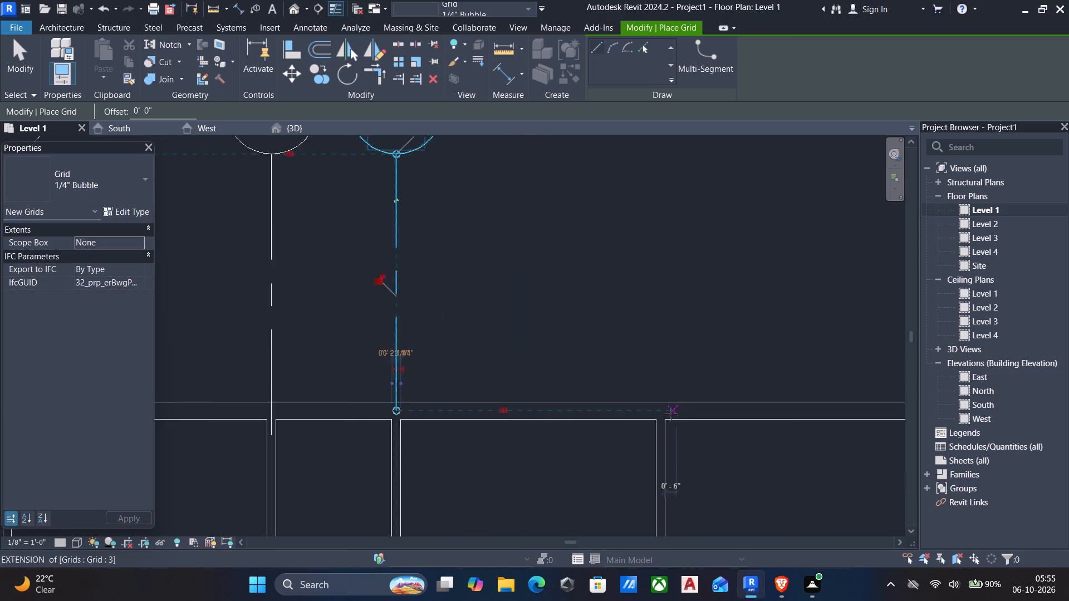
{"action": "scroll", "coordinate": [660, 415], "scroll_direction": "up", "scroll_amount": 3}
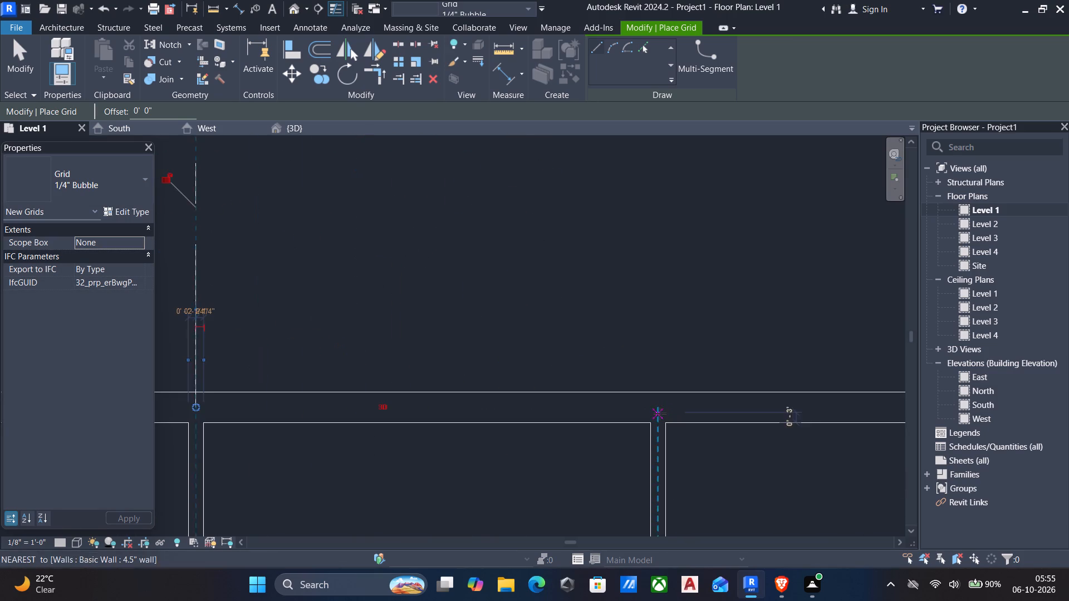
{"action": "left_click", "coordinate": [659, 413]}
{"action": "middle_click_drag", "start_coordinate": [626, 398], "coordinate": [614, 473]}
{"action": "scroll", "coordinate": [614, 474], "scroll_direction": "down", "scroll_amount": 3}
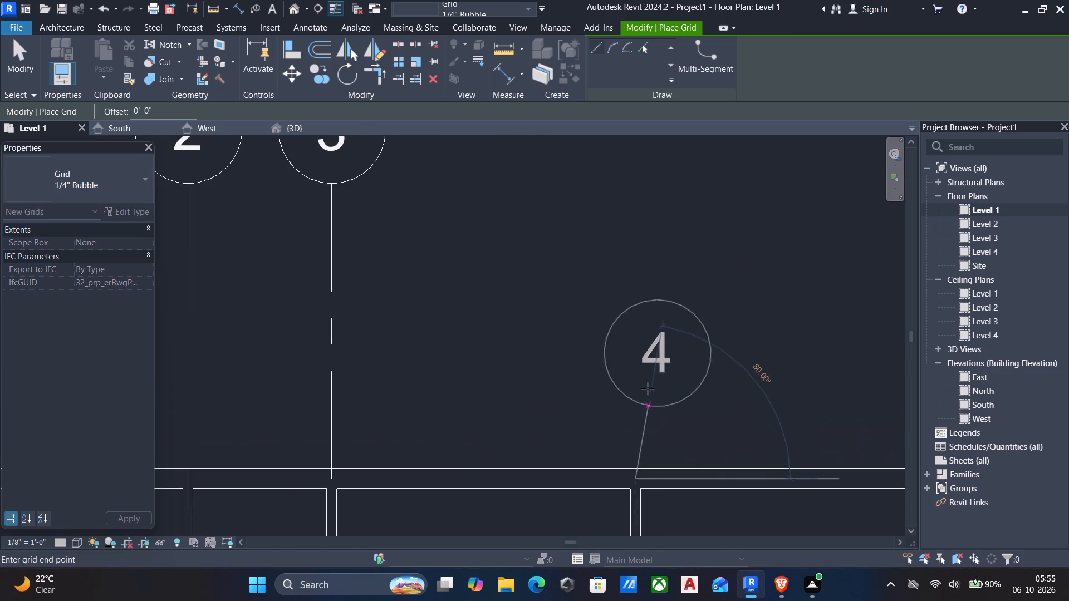
{"action": "middle_click_drag", "start_coordinate": [647, 380], "coordinate": [638, 442]}
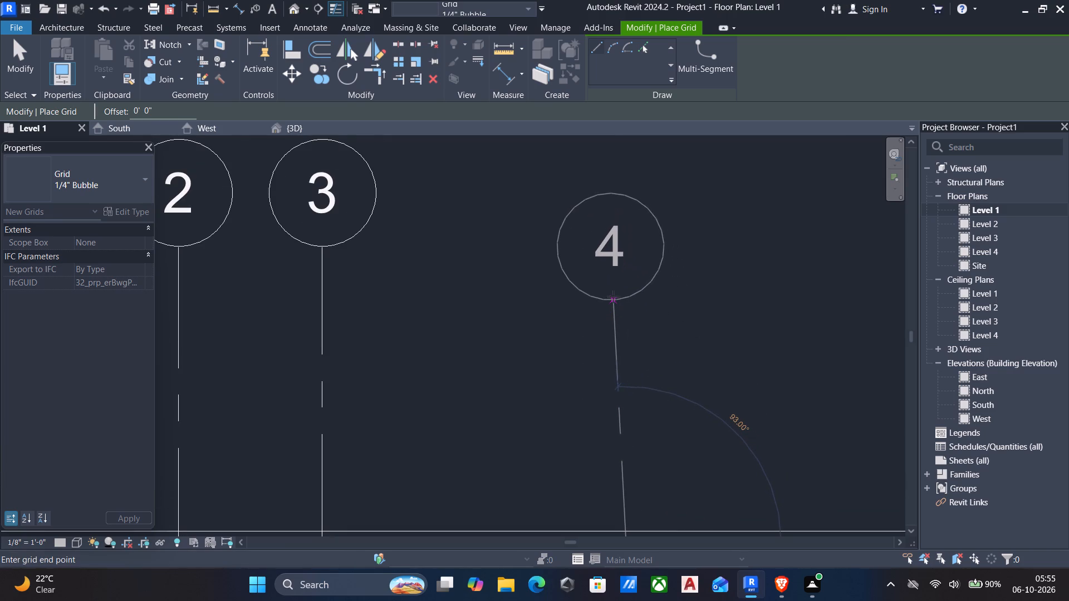
{"action": "left_click", "coordinate": [626, 247]}
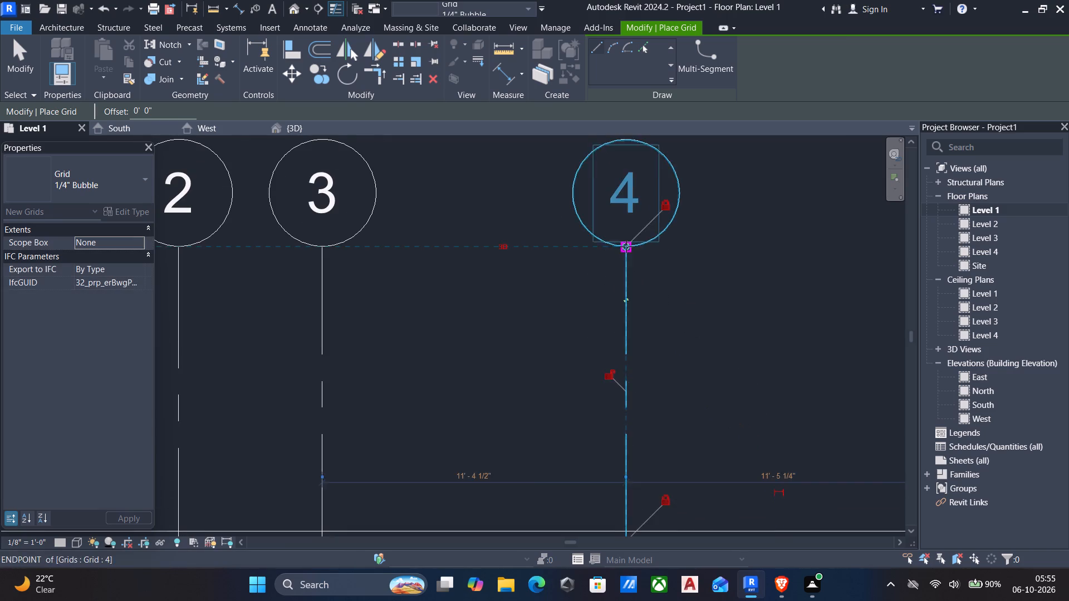
Draw a vertical grid along the right exterior wall's centerline, about 11'-0 3/4" from the previous grid, with its bubble aligned.
{"action": "scroll", "coordinate": [627, 261], "scroll_direction": "down", "scroll_amount": 4}
{"action": "middle_click_drag", "start_coordinate": [506, 294], "coordinate": [326, 288]}
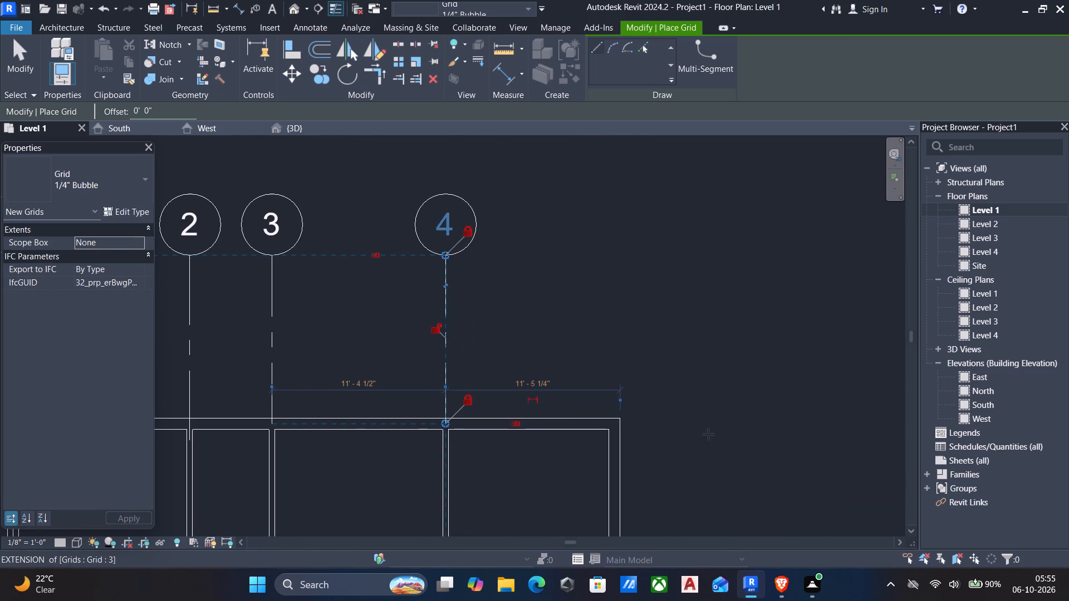
{"action": "scroll", "coordinate": [620, 428], "scroll_direction": "up", "scroll_amount": 3}
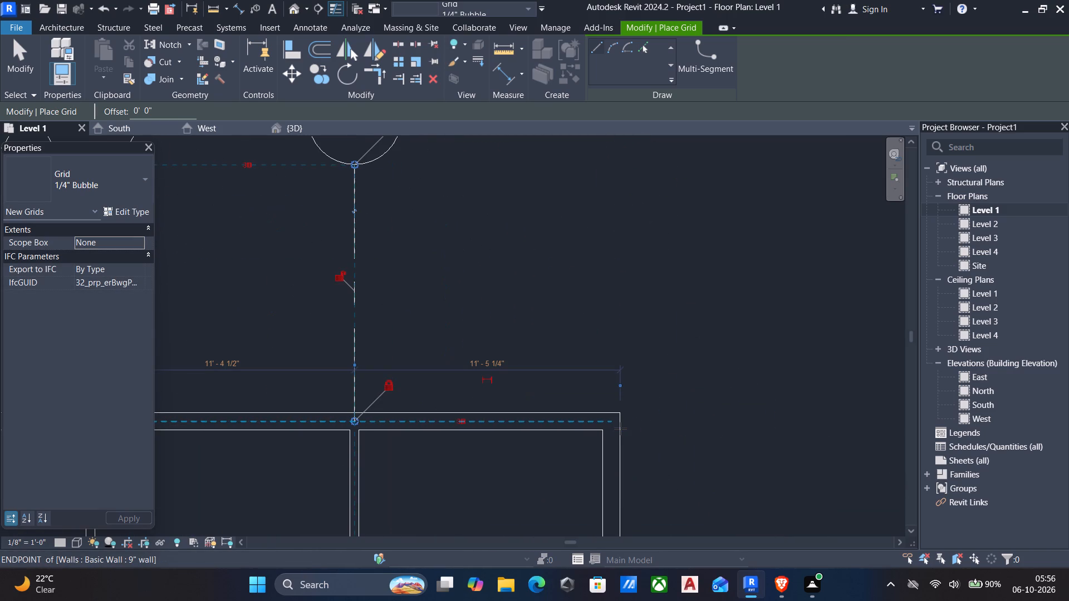
{"action": "left_click", "coordinate": [612, 442]}
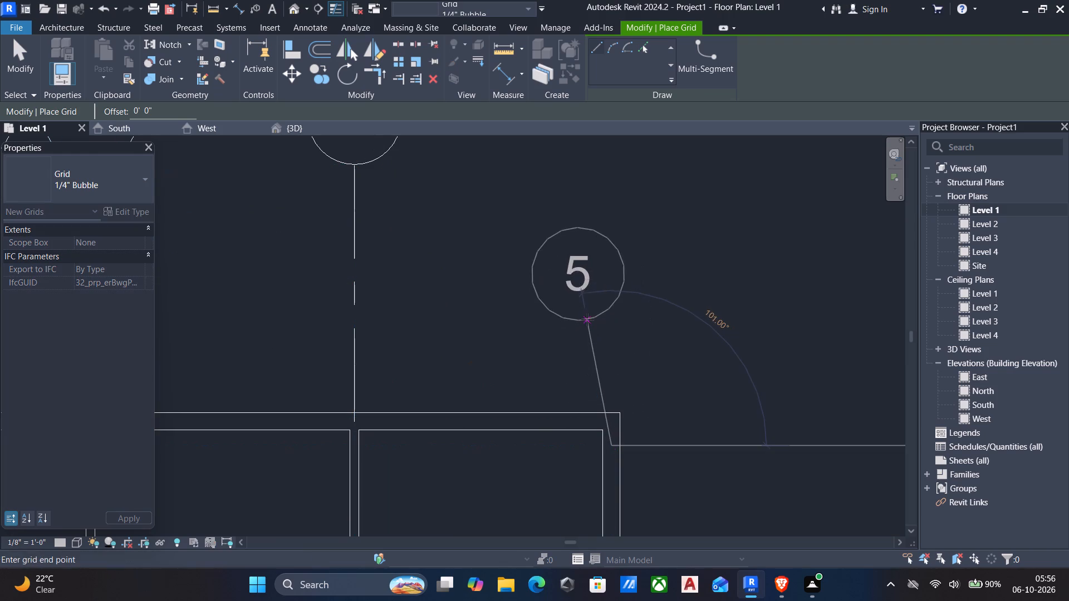
{"action": "middle_click_drag", "start_coordinate": [607, 302], "coordinate": [600, 470]}
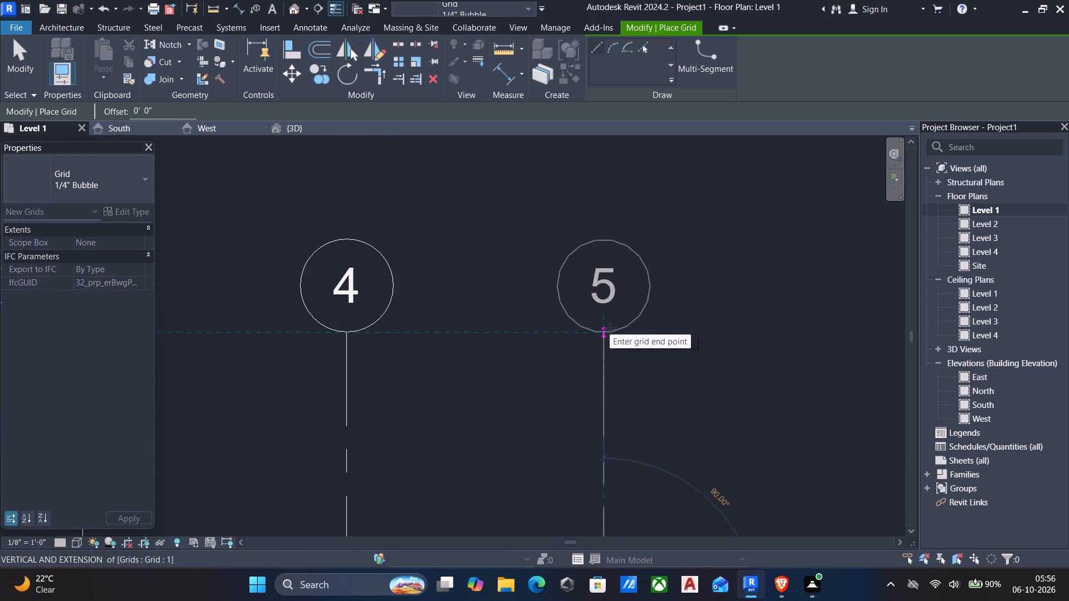
{"action": "left_click", "coordinate": [610, 328]}
Draw a horizontal grid along the centerline of the upper-left room's bottom wall, ending outside the left exterior wall.
{"action": "scroll", "coordinate": [608, 341], "scroll_direction": "down", "scroll_amount": 4}
{"action": "scroll", "coordinate": [599, 402], "scroll_direction": "down", "scroll_amount": 4}
{"action": "middle_click_drag", "start_coordinate": [591, 451], "coordinate": [591, 452]}
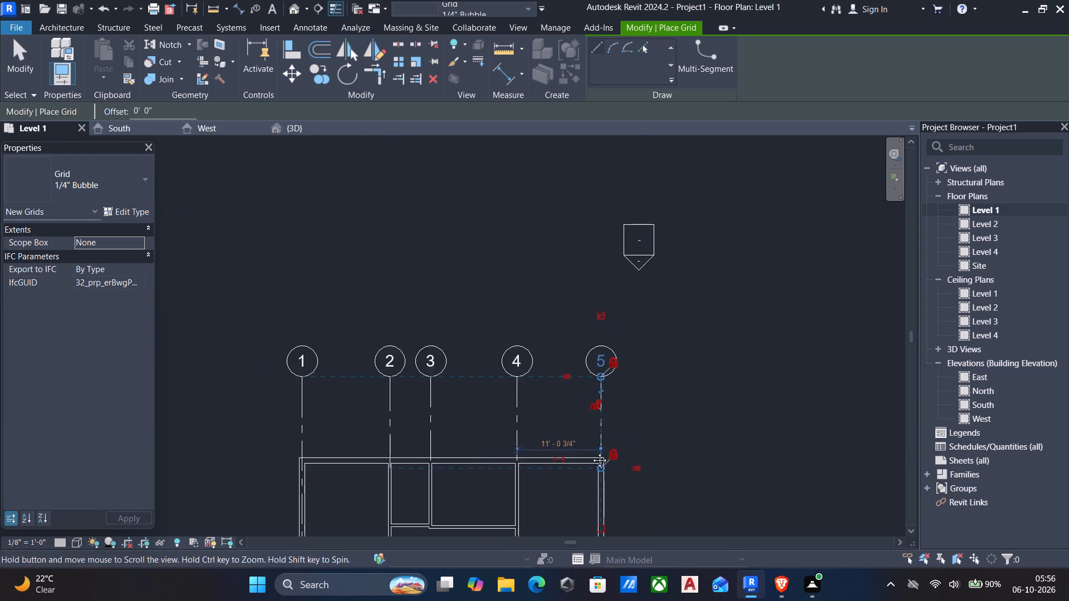
{"action": "middle_click_drag", "start_coordinate": [591, 452], "coordinate": [629, 385]}
{"action": "middle_click_drag", "start_coordinate": [627, 444], "coordinate": [622, 342]}
{"action": "middle_click_drag", "start_coordinate": [609, 404], "coordinate": [612, 364]}
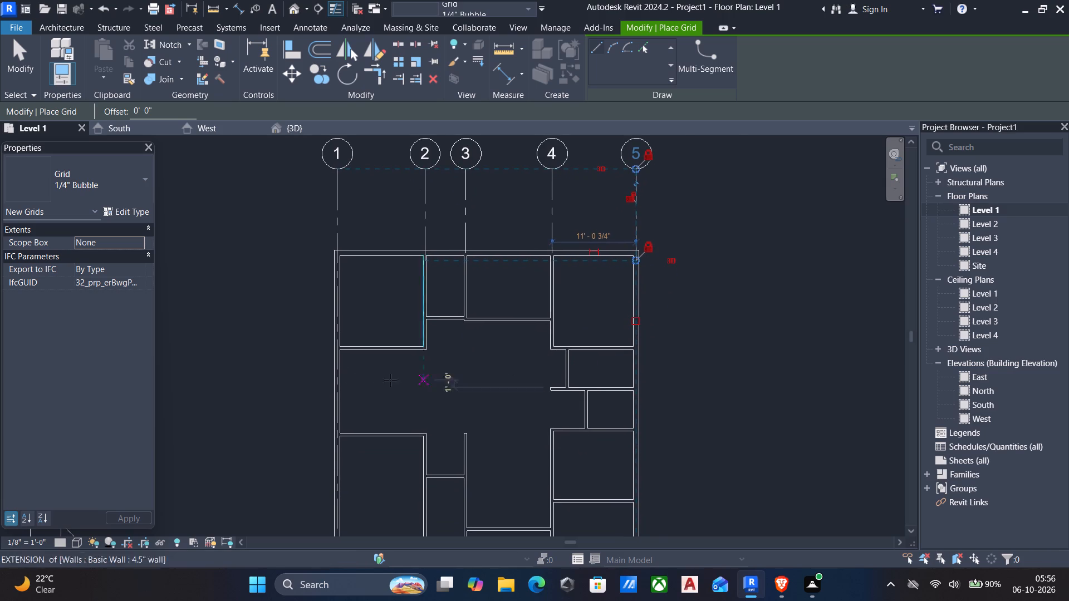
{"action": "scroll", "coordinate": [316, 357], "scroll_direction": "up", "scroll_amount": 10}
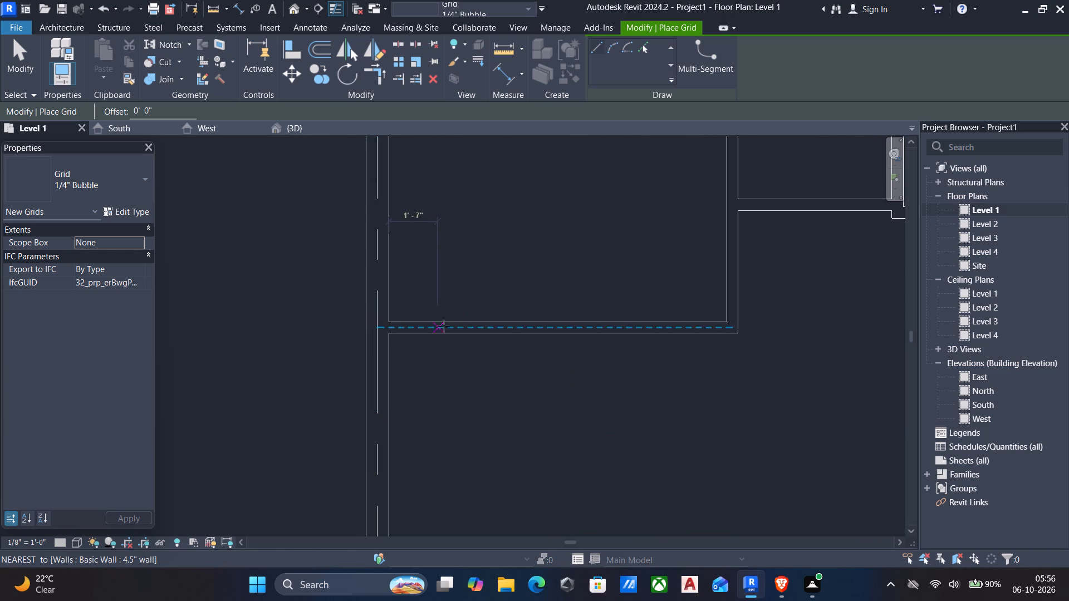
{"action": "left_click", "coordinate": [398, 329]}
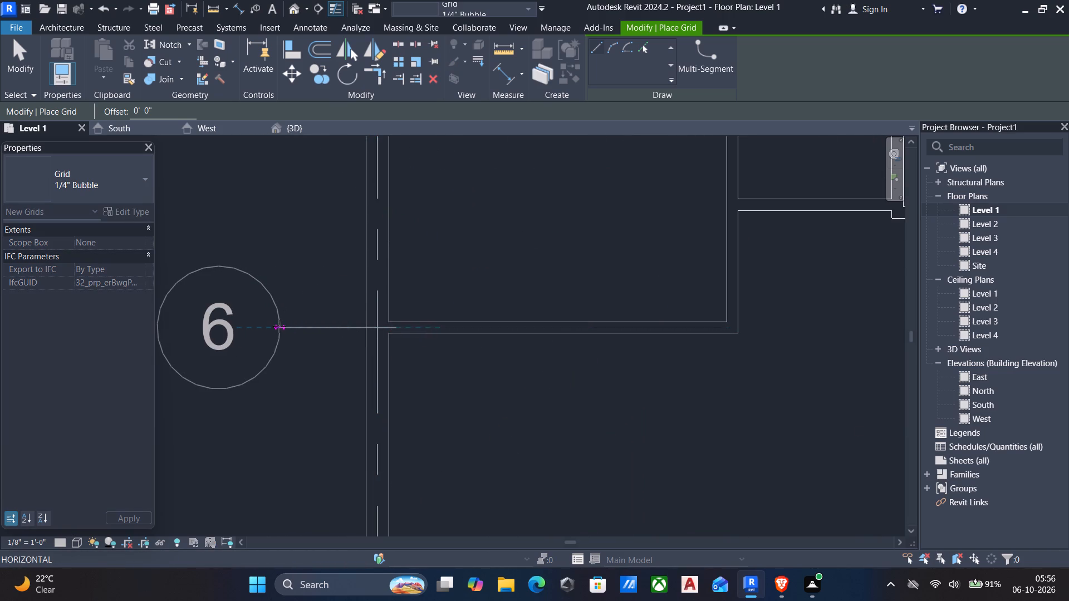
{"action": "left_click", "coordinate": [258, 324]}
Draw a horizontal grid along the centerline of the lower-left room's top wall, aligning its bubble with the horizontal grid above.
{"action": "scroll", "coordinate": [264, 341], "scroll_direction": "down", "scroll_amount": 4}
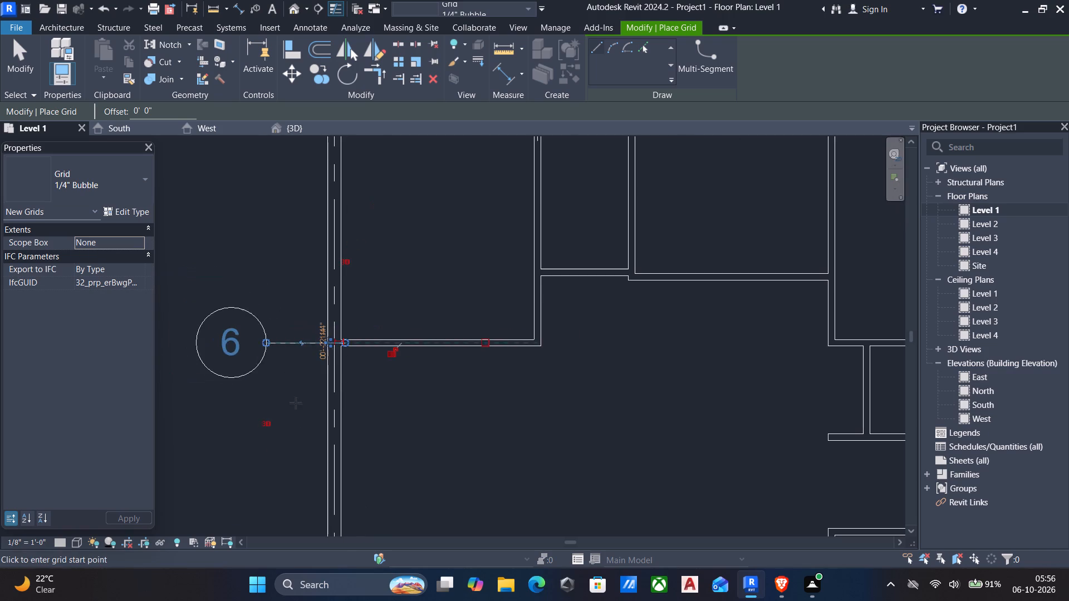
{"action": "scroll", "coordinate": [308, 428], "scroll_direction": "down", "scroll_amount": 2}
{"action": "middle_click_drag", "start_coordinate": [319, 444], "coordinate": [381, 388]}
{"action": "scroll", "coordinate": [424, 472], "scroll_direction": "up", "scroll_amount": 5}
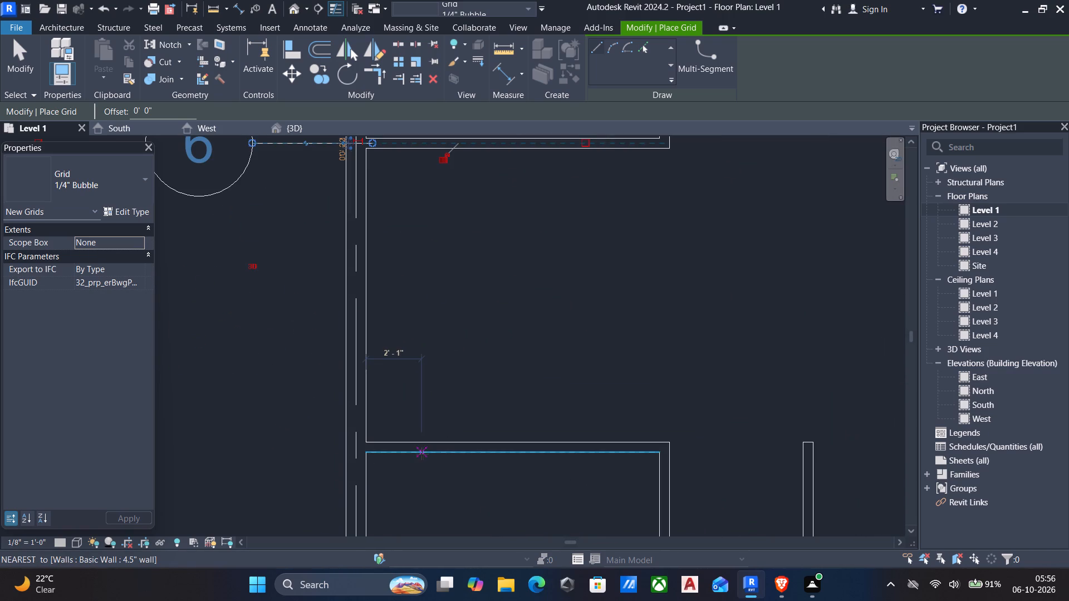
{"action": "left_click", "coordinate": [418, 448]}
{"action": "scroll", "coordinate": [241, 431], "scroll_direction": "down", "scroll_amount": 1}
{"action": "middle_click_drag", "start_coordinate": [251, 439], "coordinate": [292, 432]}
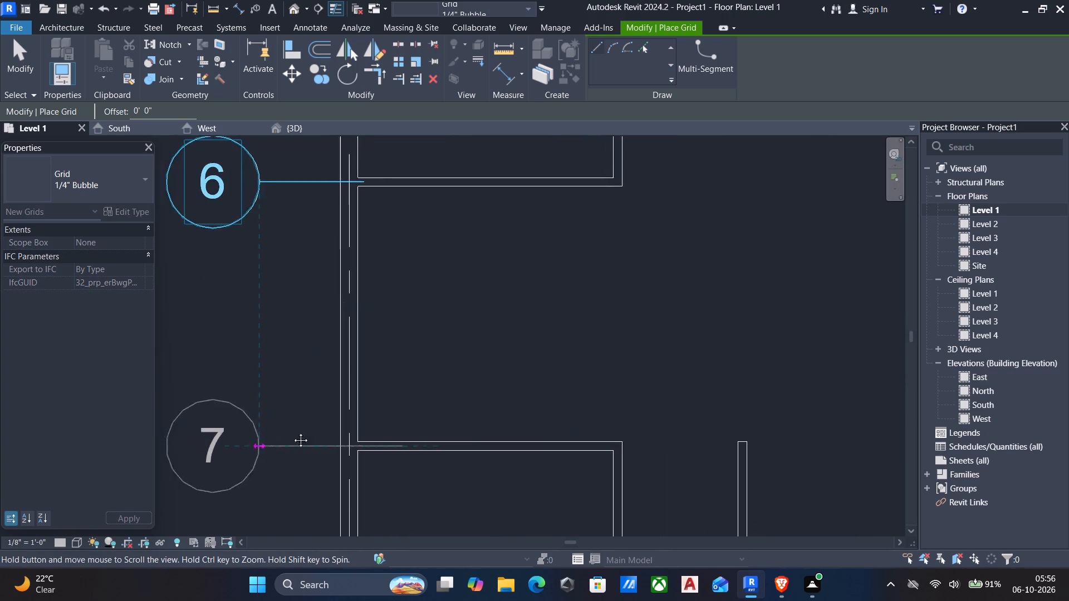
{"action": "middle_click_drag", "start_coordinate": [292, 432], "coordinate": [435, 396]}
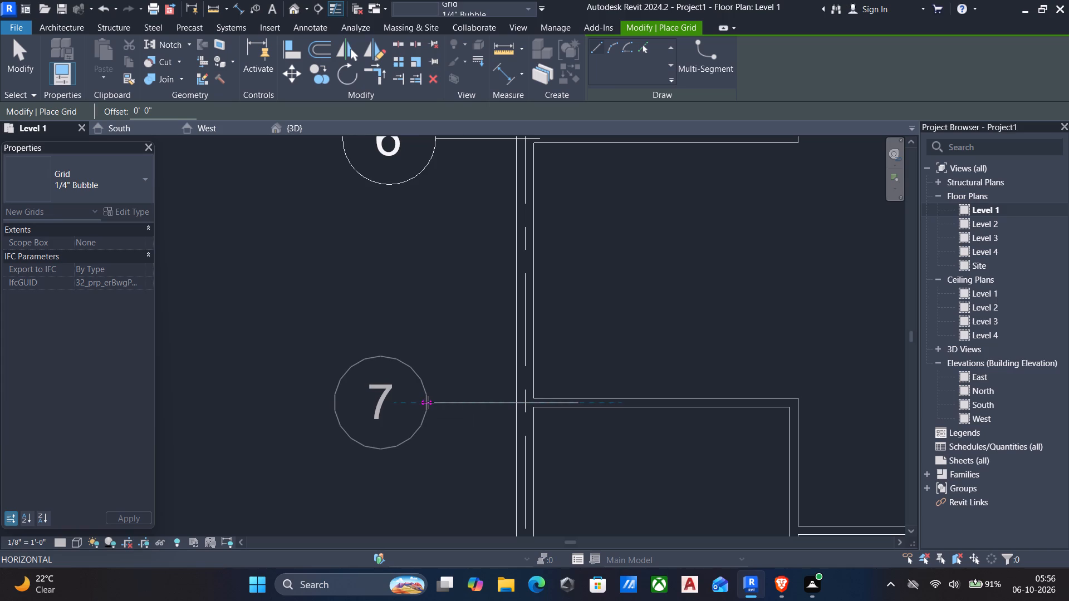
{"action": "left_click", "coordinate": [433, 403]}
Draw a horizontal grid along the bottom exterior wall's centerline with its bubble aligned to the other horizontal grids, and finish placing grids.
{"action": "scroll", "coordinate": [453, 426], "scroll_direction": "down", "scroll_amount": 3}
{"action": "middle_click_drag", "start_coordinate": [491, 482], "coordinate": [496, 469]}
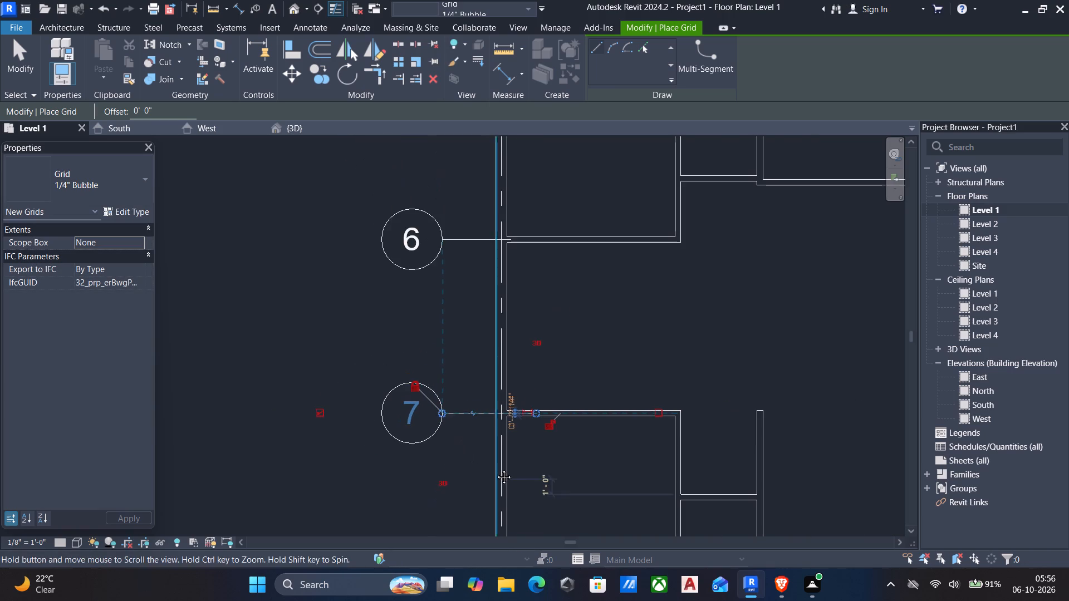
{"action": "middle_click_drag", "start_coordinate": [496, 469], "coordinate": [522, 379]}
{"action": "scroll", "coordinate": [533, 394], "scroll_direction": "down", "scroll_amount": 1}
{"action": "middle_click_drag", "start_coordinate": [558, 430], "coordinate": [520, 341]}
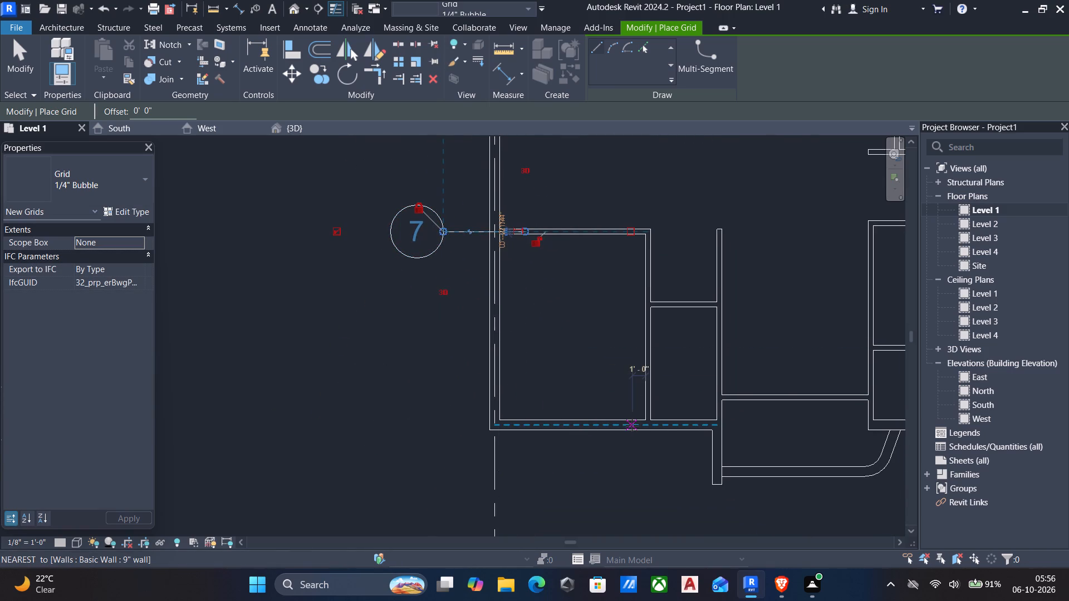
{"action": "left_click", "coordinate": [632, 425]}
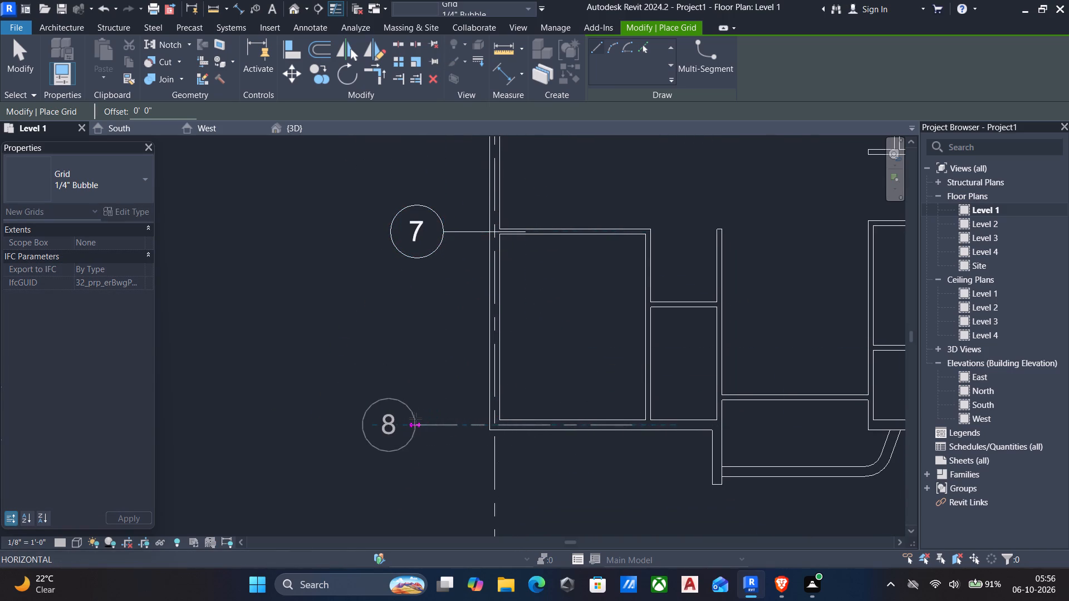
{"action": "left_click", "coordinate": [446, 418]}
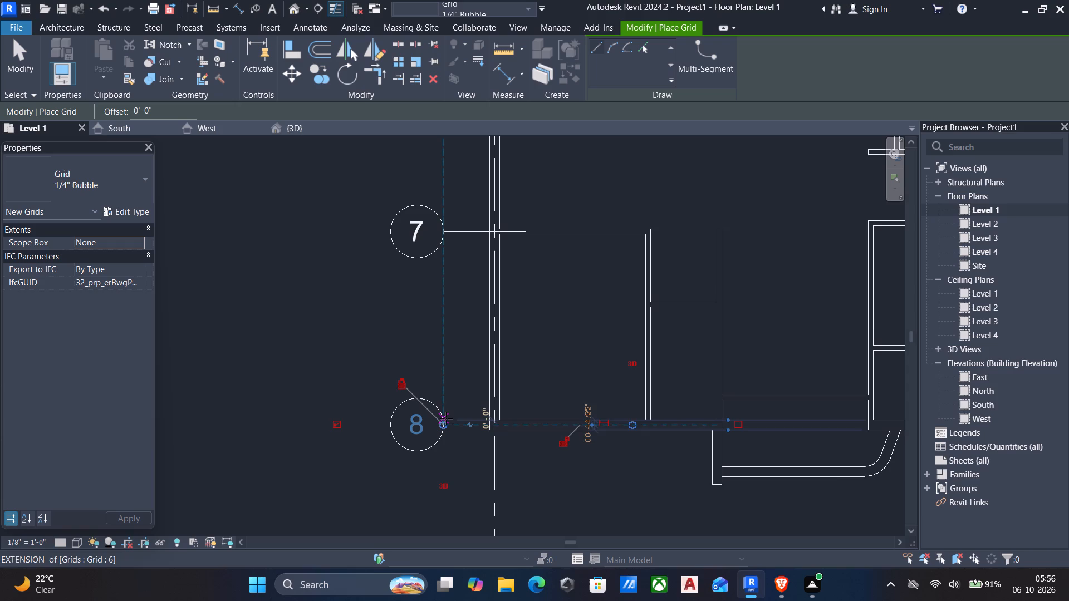
{"action": "scroll", "coordinate": [592, 450], "scroll_direction": "down", "scroll_amount": 2}
{"action": "middle_click_drag", "start_coordinate": [637, 466], "coordinate": [559, 445]}
{"action": "scroll", "coordinate": [559, 445], "scroll_direction": "down", "scroll_amount": 4}
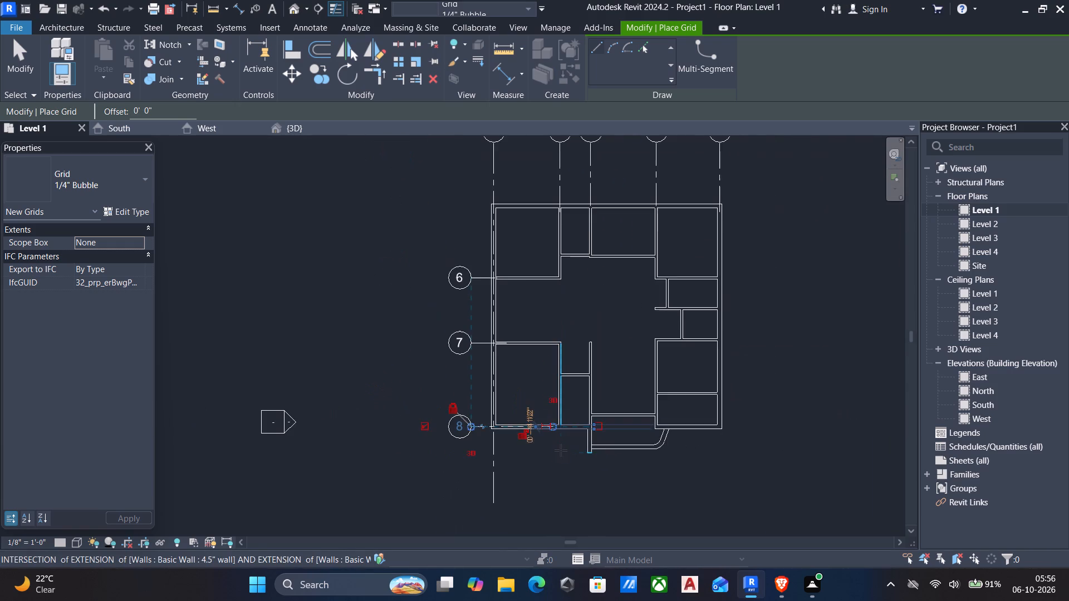
{"action": "scroll", "coordinate": [561, 451], "scroll_direction": "down", "scroll_amount": 1}
{"action": "middle_click_drag", "start_coordinate": [562, 451], "coordinate": [534, 456]}
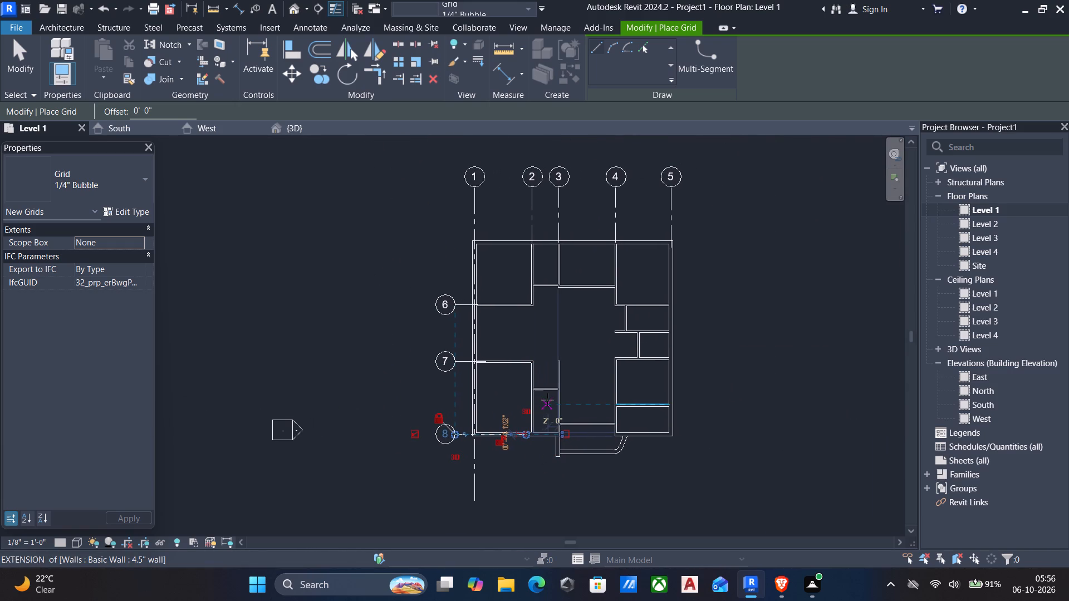
{"action": "key", "text": "Escape"}
{"action": "key", "text": "Escape"}
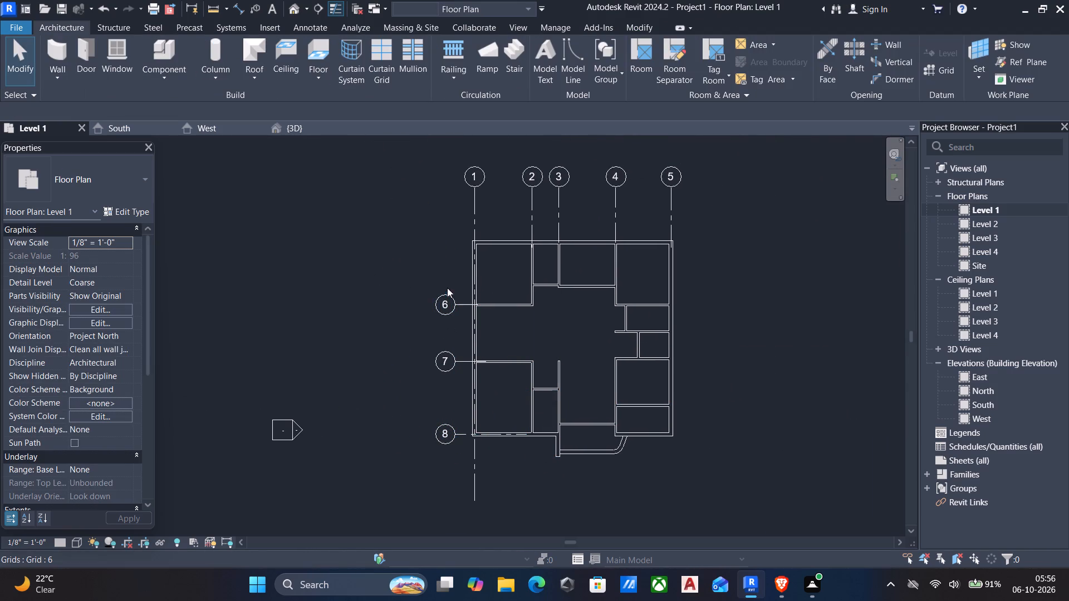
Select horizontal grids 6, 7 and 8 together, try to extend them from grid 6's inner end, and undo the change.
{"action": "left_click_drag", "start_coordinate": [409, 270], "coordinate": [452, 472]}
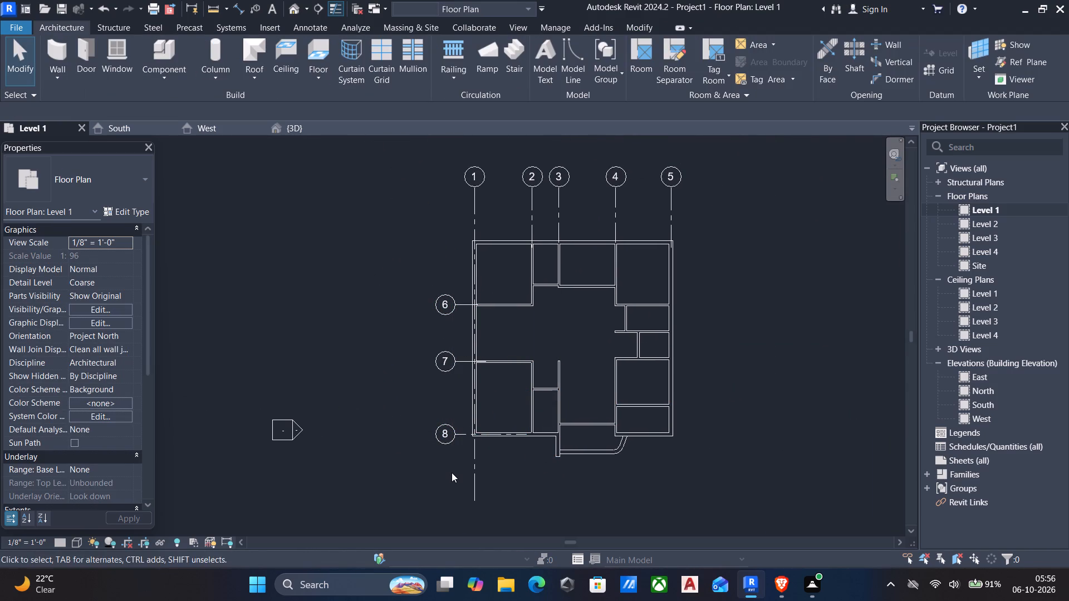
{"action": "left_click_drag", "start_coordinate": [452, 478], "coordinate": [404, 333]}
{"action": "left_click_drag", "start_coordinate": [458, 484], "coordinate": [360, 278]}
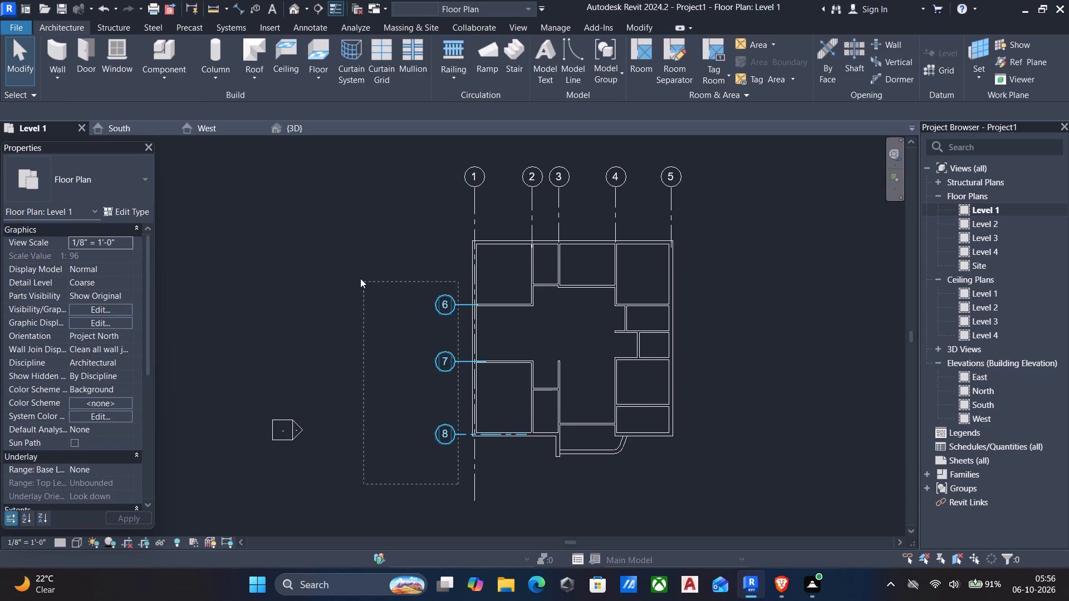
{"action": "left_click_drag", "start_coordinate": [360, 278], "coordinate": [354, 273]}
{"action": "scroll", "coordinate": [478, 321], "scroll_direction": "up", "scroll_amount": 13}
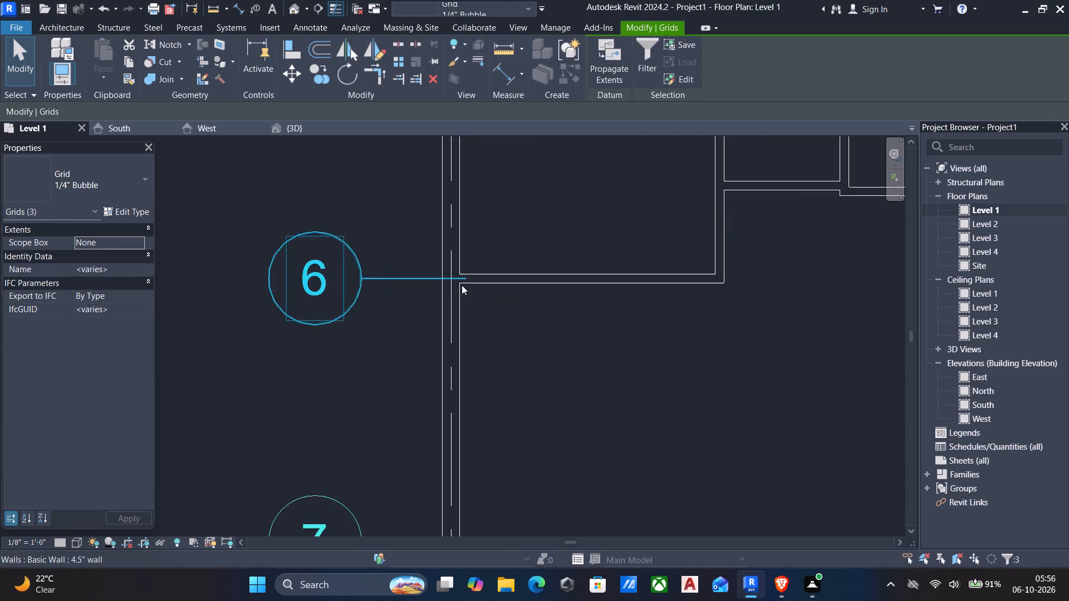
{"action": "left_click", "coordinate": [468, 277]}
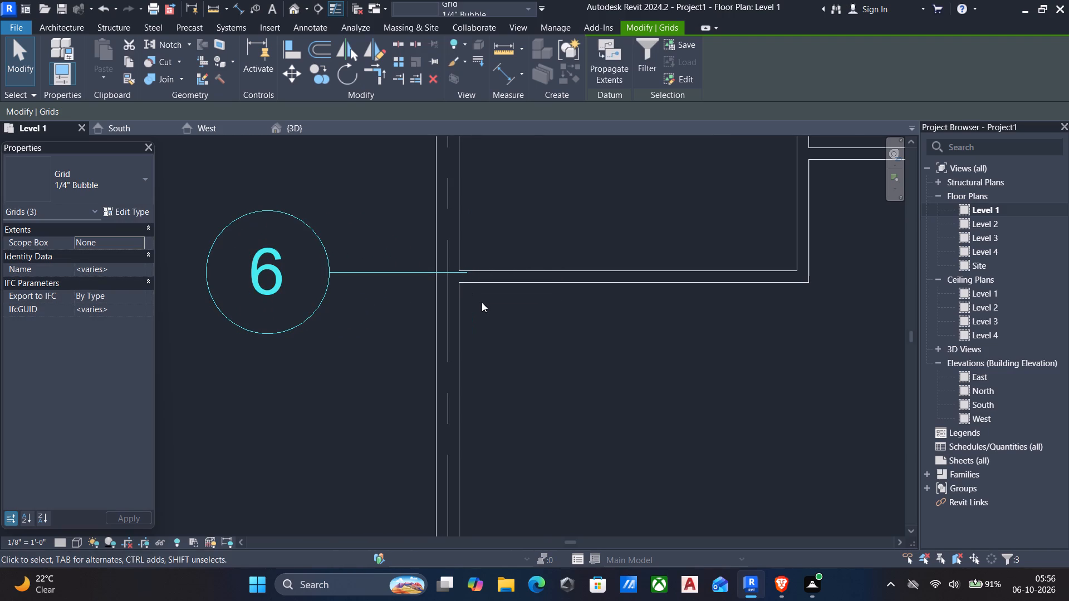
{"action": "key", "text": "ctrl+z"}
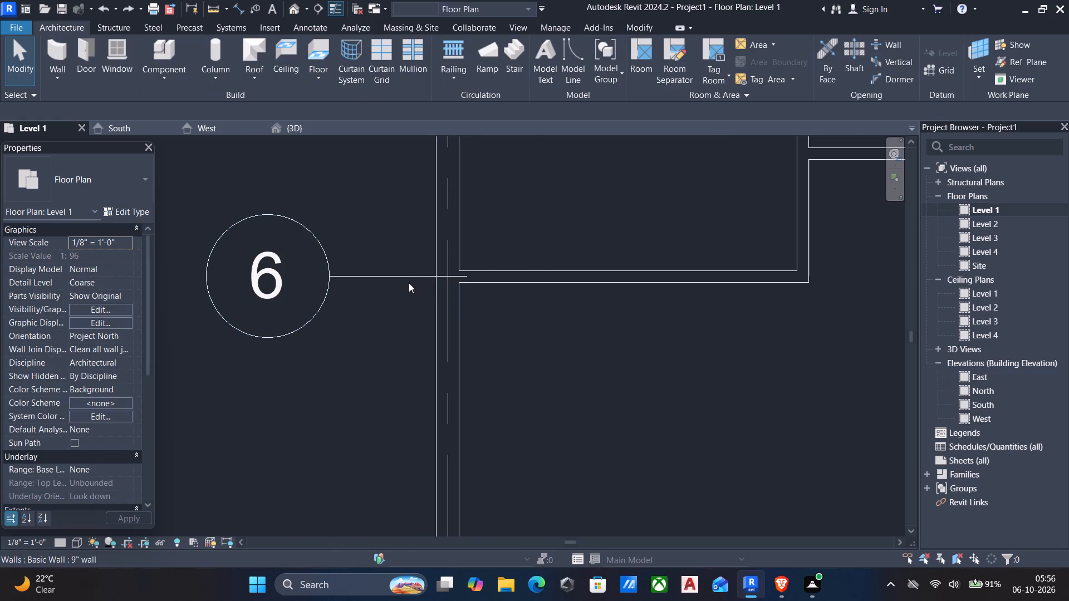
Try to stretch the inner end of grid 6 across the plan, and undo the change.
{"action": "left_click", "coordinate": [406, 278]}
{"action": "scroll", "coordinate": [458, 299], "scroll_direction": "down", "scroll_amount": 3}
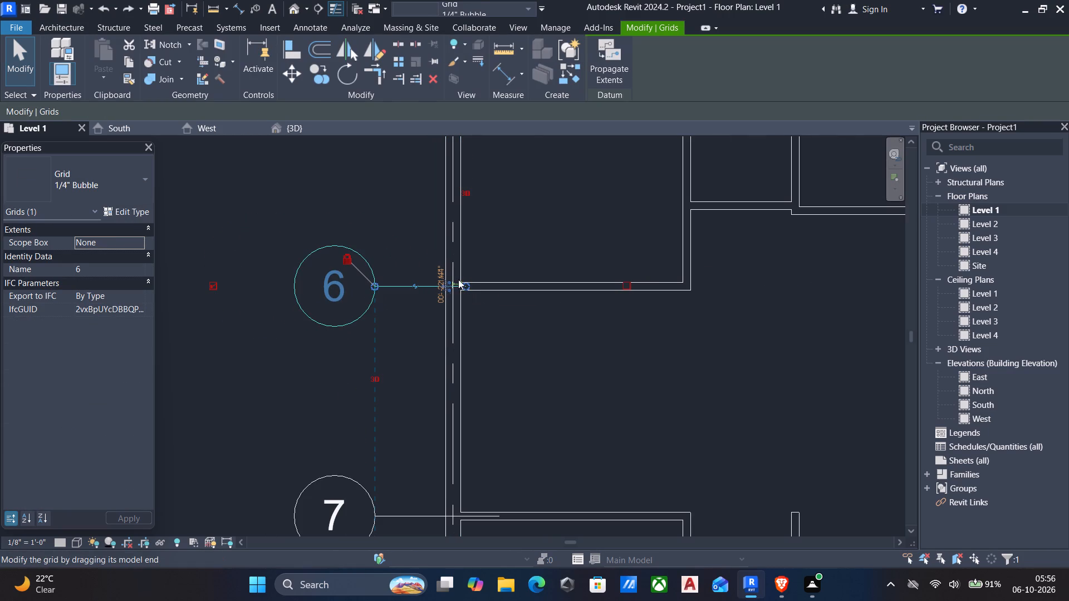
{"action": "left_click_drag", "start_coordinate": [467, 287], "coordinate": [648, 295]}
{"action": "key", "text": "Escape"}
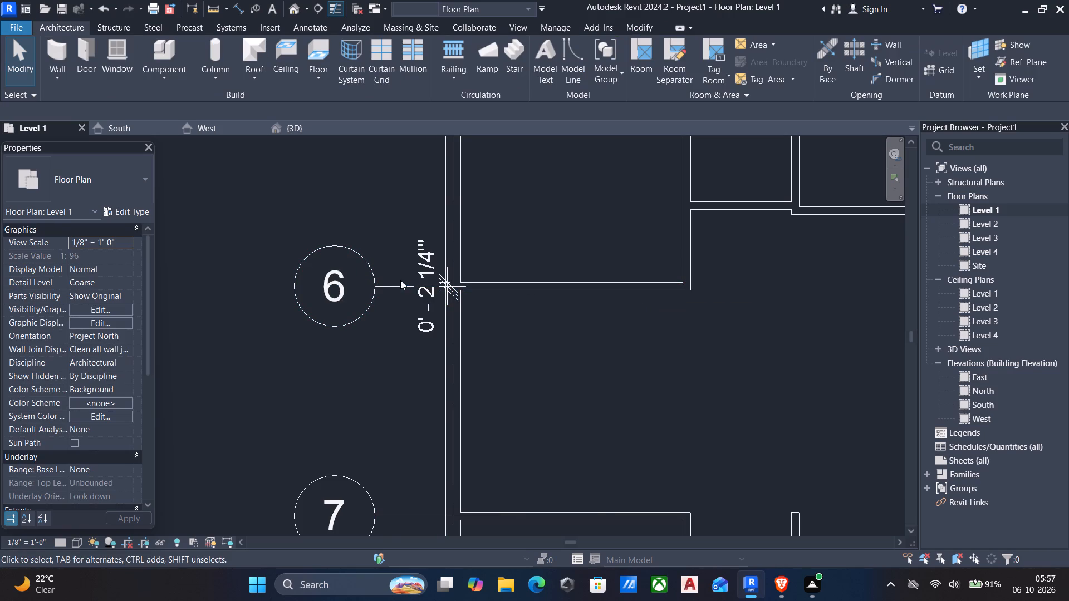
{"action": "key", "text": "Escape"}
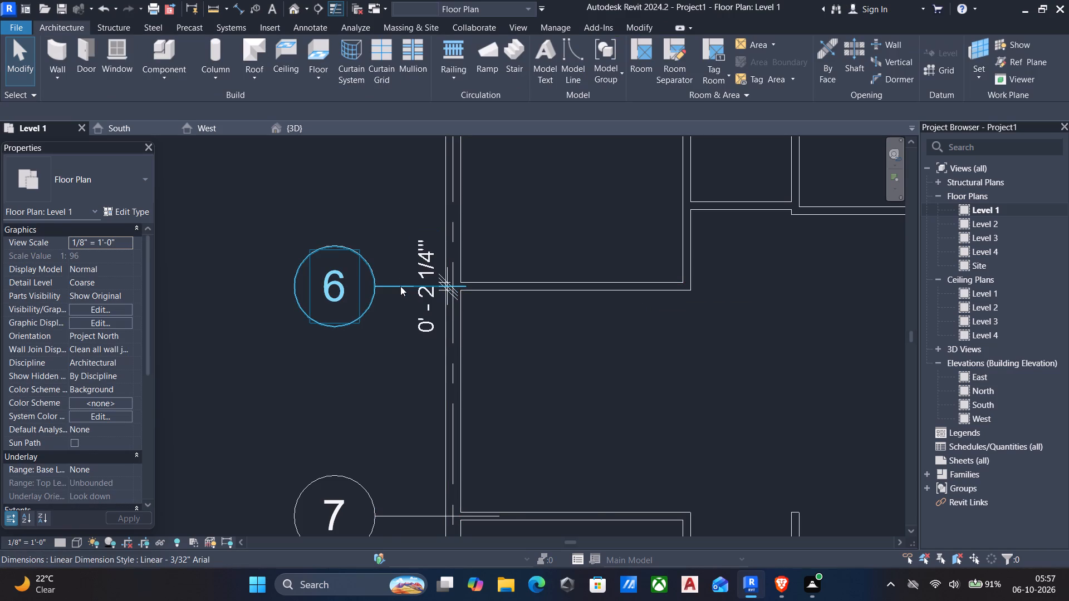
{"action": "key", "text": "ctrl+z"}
Extend the inner end of grid 6 horizontally across the whole plan to well beyond the right exterior wall.
{"action": "left_click", "coordinate": [401, 288]}
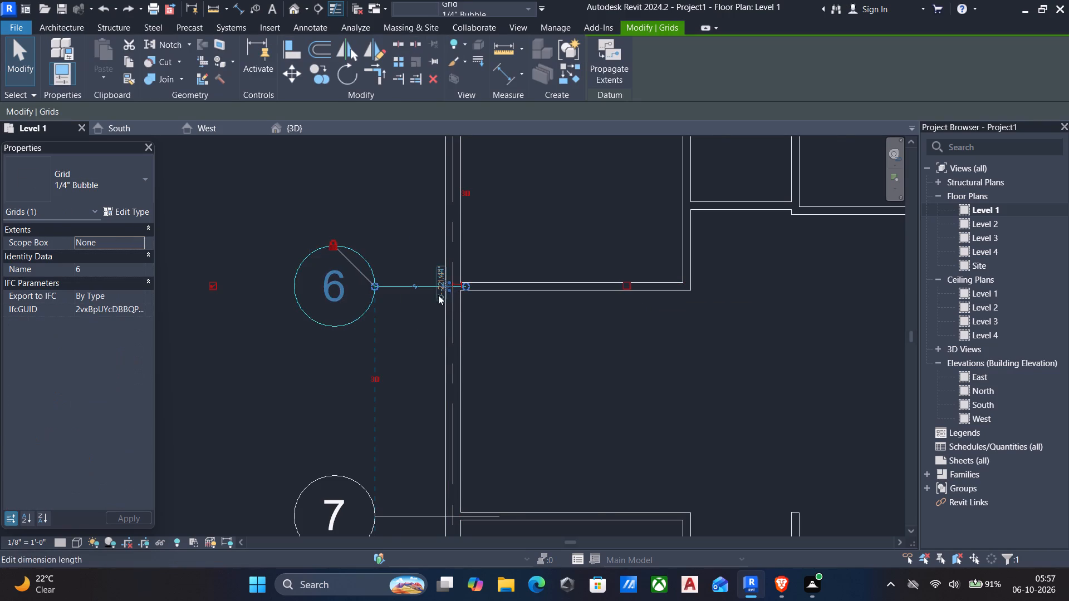
{"action": "scroll", "coordinate": [487, 292], "scroll_direction": "up", "scroll_amount": 5}
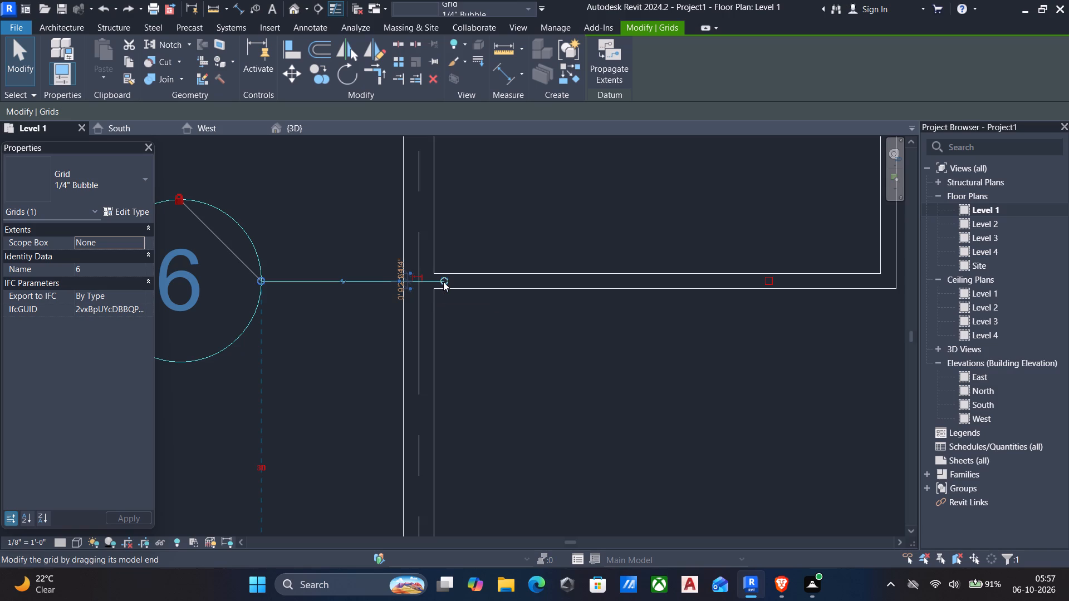
{"action": "left_click_drag", "start_coordinate": [444, 280], "coordinate": [664, 294]}
{"action": "middle_click_drag", "start_coordinate": [664, 294], "coordinate": [664, 294]}
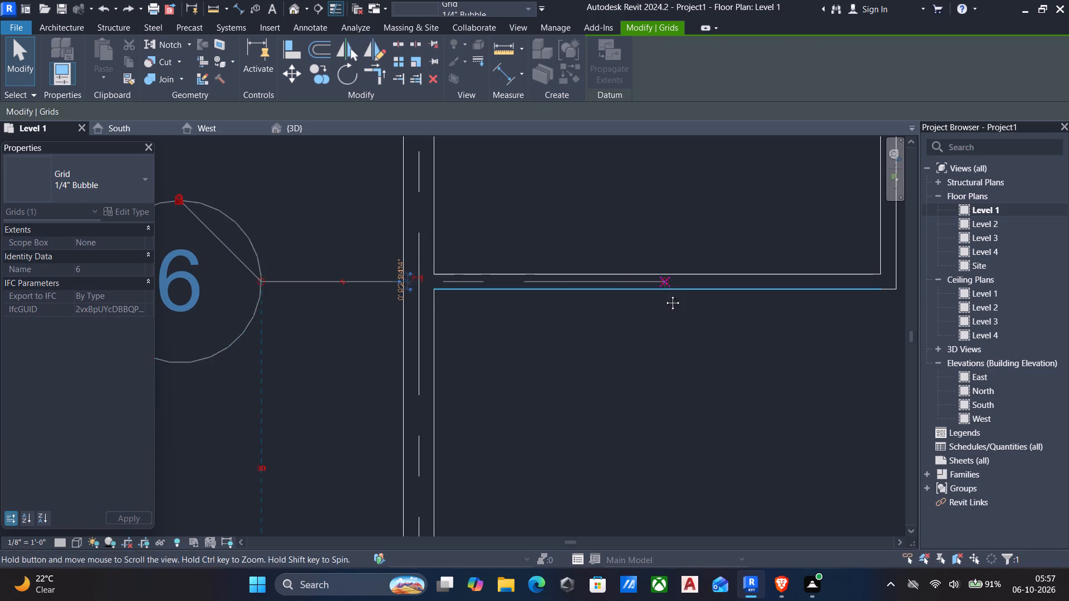
{"action": "middle_click_drag", "start_coordinate": [664, 294], "coordinate": [459, 285]}
{"action": "left_click_drag", "start_coordinate": [664, 294], "coordinate": [459, 285]}
{"action": "scroll", "coordinate": [460, 285], "scroll_direction": "down", "scroll_amount": 13}
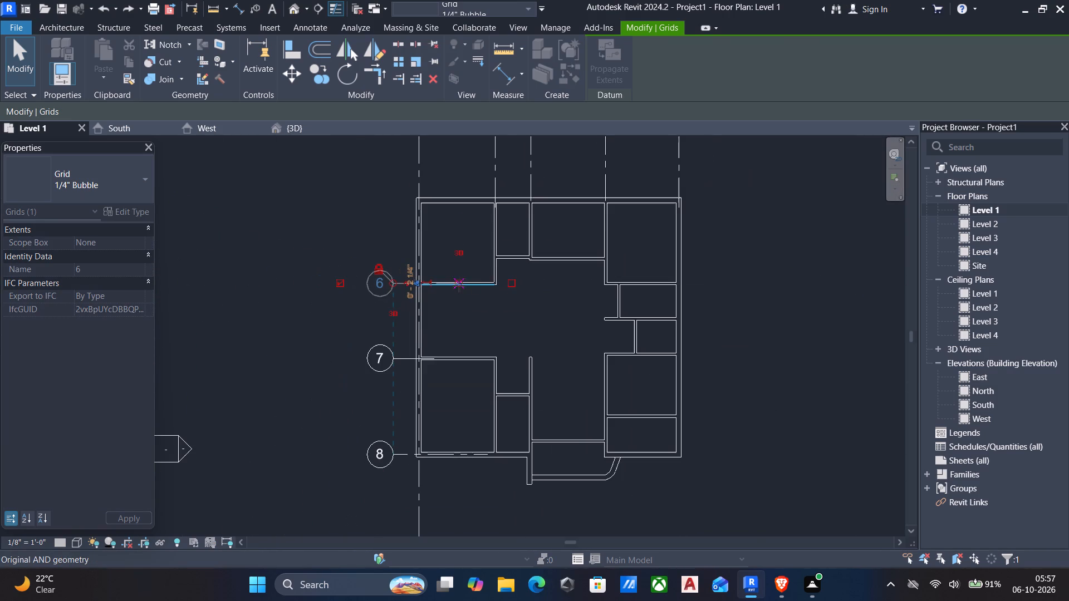
{"action": "left_click_drag", "start_coordinate": [459, 285], "coordinate": [823, 305]}
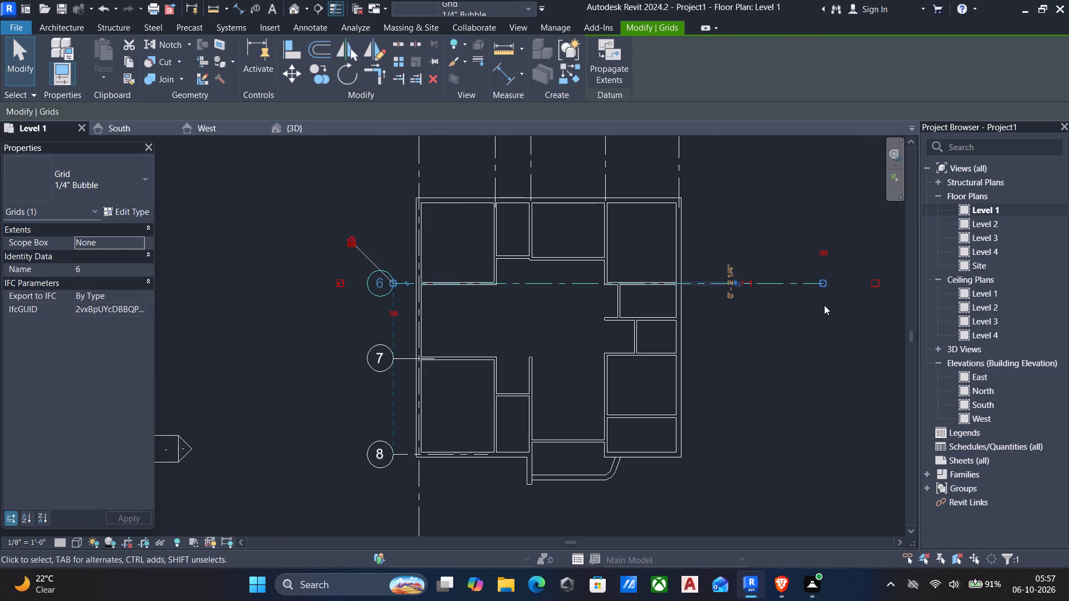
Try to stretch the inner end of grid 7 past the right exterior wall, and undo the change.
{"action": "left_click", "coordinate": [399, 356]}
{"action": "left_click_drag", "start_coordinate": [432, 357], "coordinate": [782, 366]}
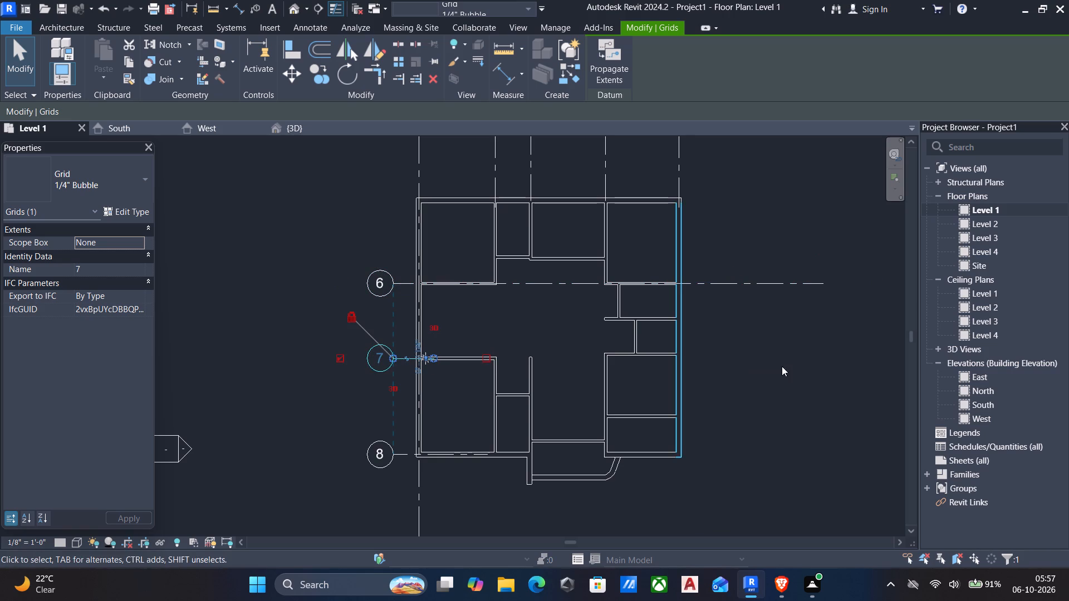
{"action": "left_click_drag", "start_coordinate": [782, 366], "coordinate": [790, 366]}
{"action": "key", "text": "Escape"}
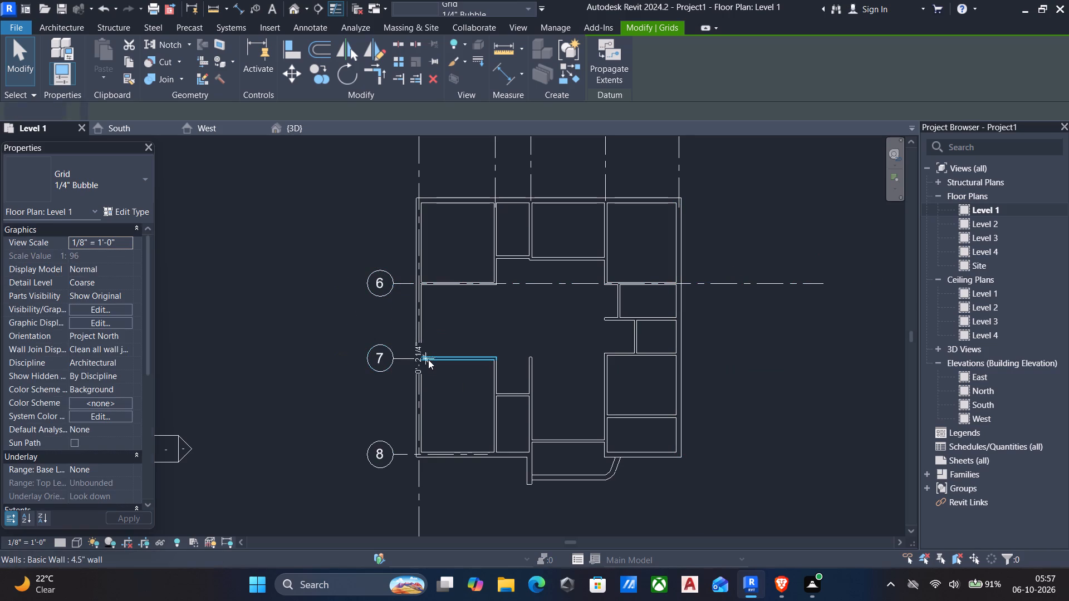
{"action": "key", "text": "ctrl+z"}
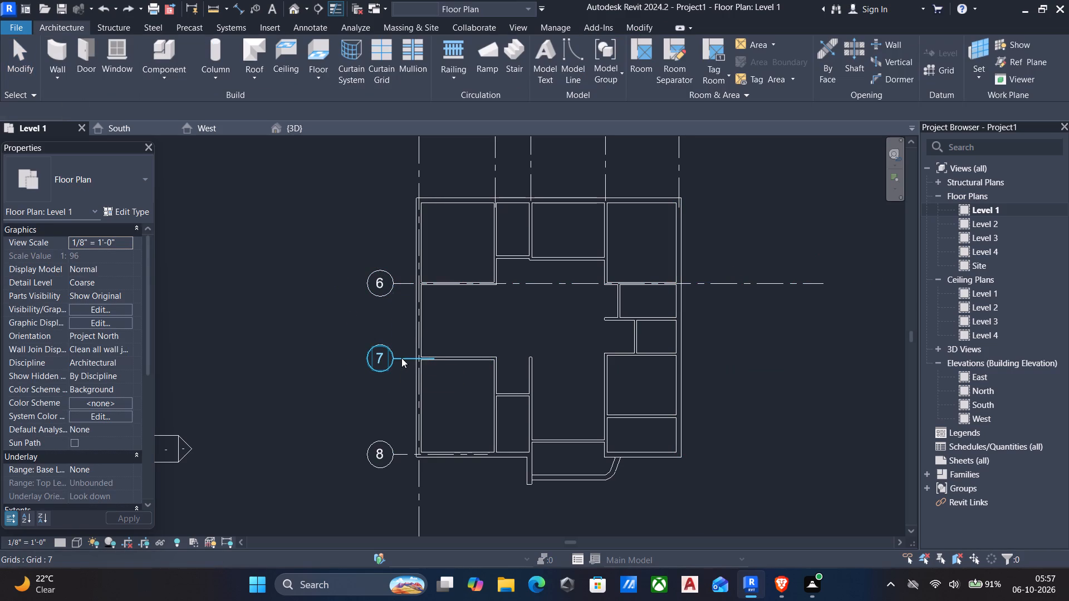
Extend the inner end of grid 7 past the right exterior wall, aligned with the end of grid 6.
{"action": "left_click", "coordinate": [401, 358]}
{"action": "scroll", "coordinate": [425, 358], "scroll_direction": "up", "scroll_amount": 15}
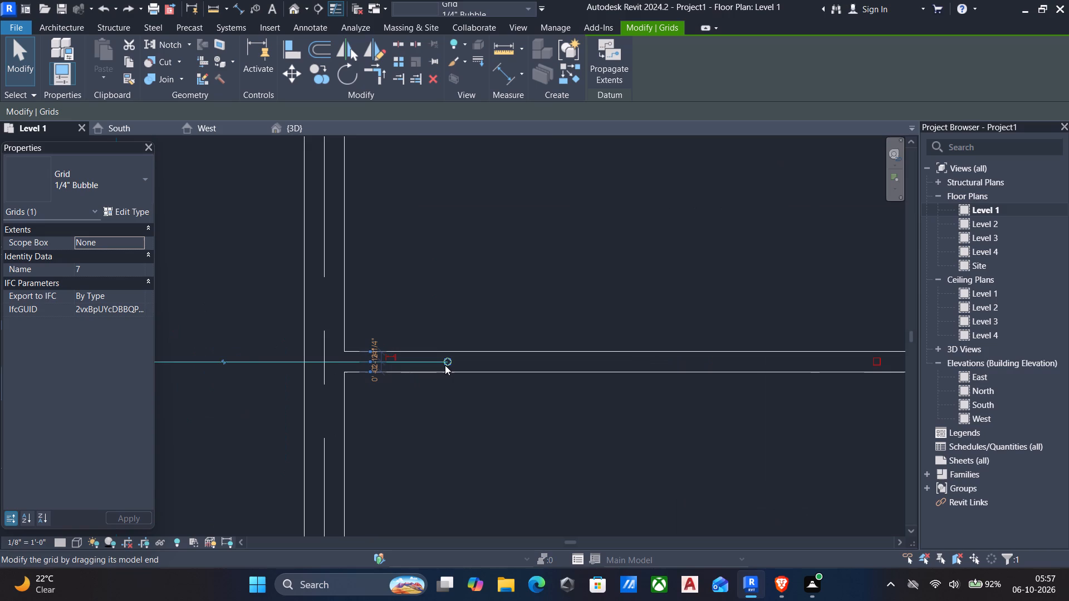
{"action": "left_click_drag", "start_coordinate": [448, 360], "coordinate": [538, 383]}
{"action": "scroll", "coordinate": [449, 361], "scroll_direction": "down", "scroll_amount": 5}
{"action": "scroll", "coordinate": [539, 384], "scroll_direction": "down", "scroll_amount": 4}
{"action": "left_click_drag", "start_coordinate": [538, 383], "coordinate": [410, 371]}
{"action": "middle_click_drag", "start_coordinate": [629, 401], "coordinate": [336, 376]}
{"action": "scroll", "coordinate": [334, 375], "scroll_direction": "down", "scroll_amount": 4}
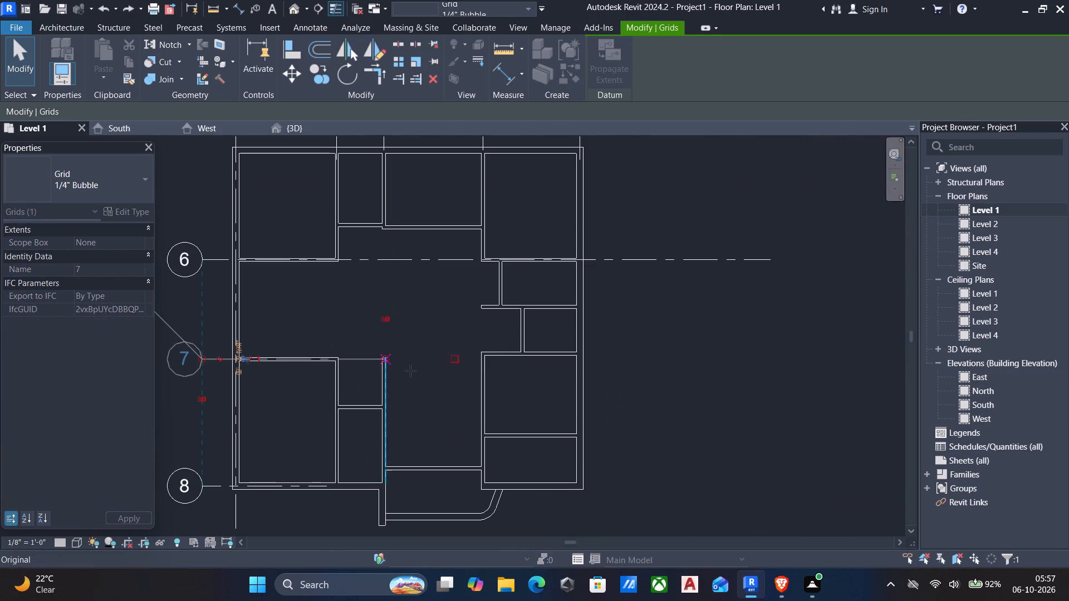
{"action": "left_click_drag", "start_coordinate": [410, 371], "coordinate": [772, 381]}
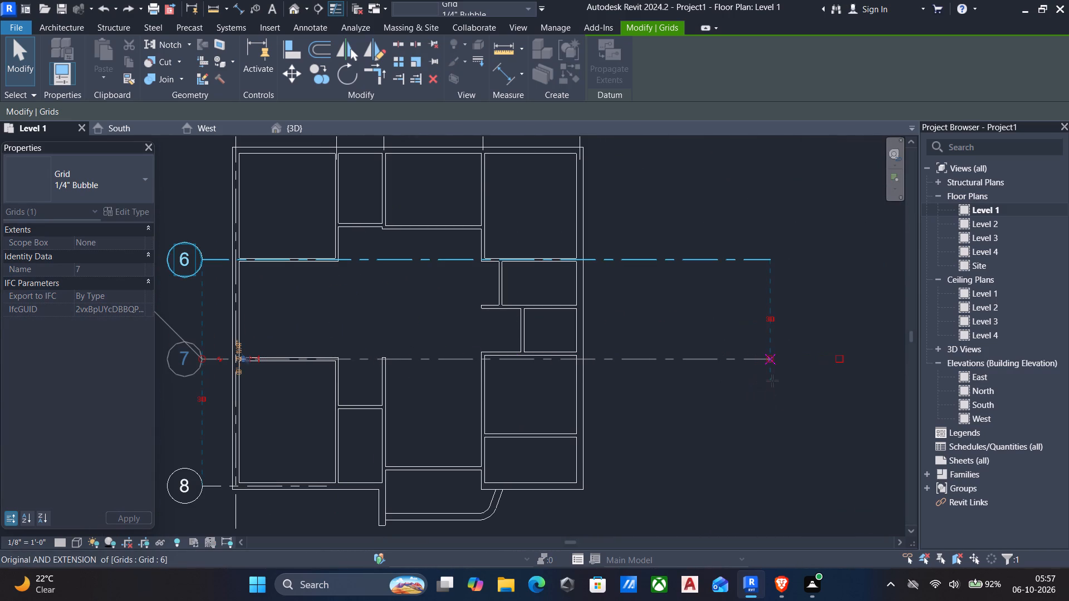
{"action": "left_click_drag", "start_coordinate": [772, 381], "coordinate": [773, 380]}
Extend the inner end of grid 8 past the right exterior wall, aligned with the ends of grids 6 and 7, and deselect it.
{"action": "scroll", "coordinate": [773, 379], "scroll_direction": "down", "scroll_amount": 4}
{"action": "middle_click_drag", "start_coordinate": [772, 374], "coordinate": [763, 347]}
{"action": "scroll", "coordinate": [511, 382], "scroll_direction": "up", "scroll_amount": 4}
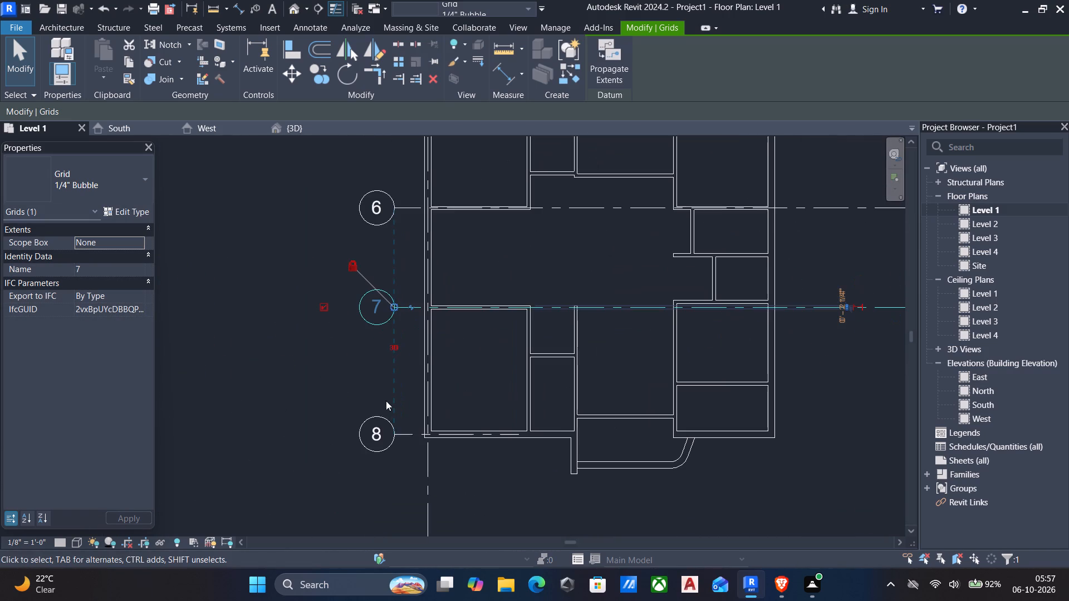
{"action": "left_click", "coordinate": [411, 436]}
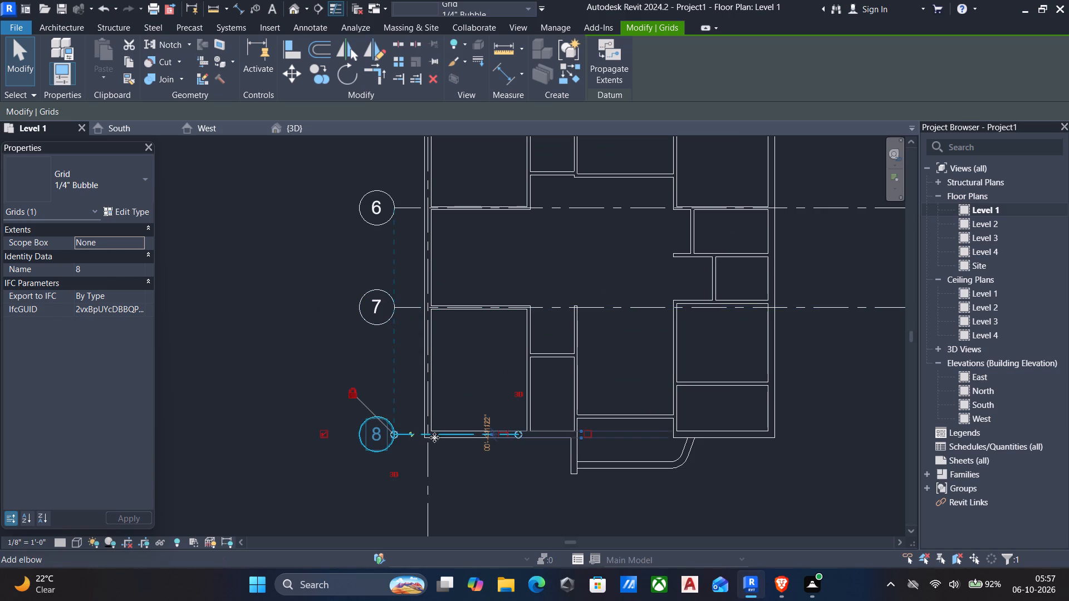
{"action": "scroll", "coordinate": [532, 427], "scroll_direction": "up", "scroll_amount": 10}
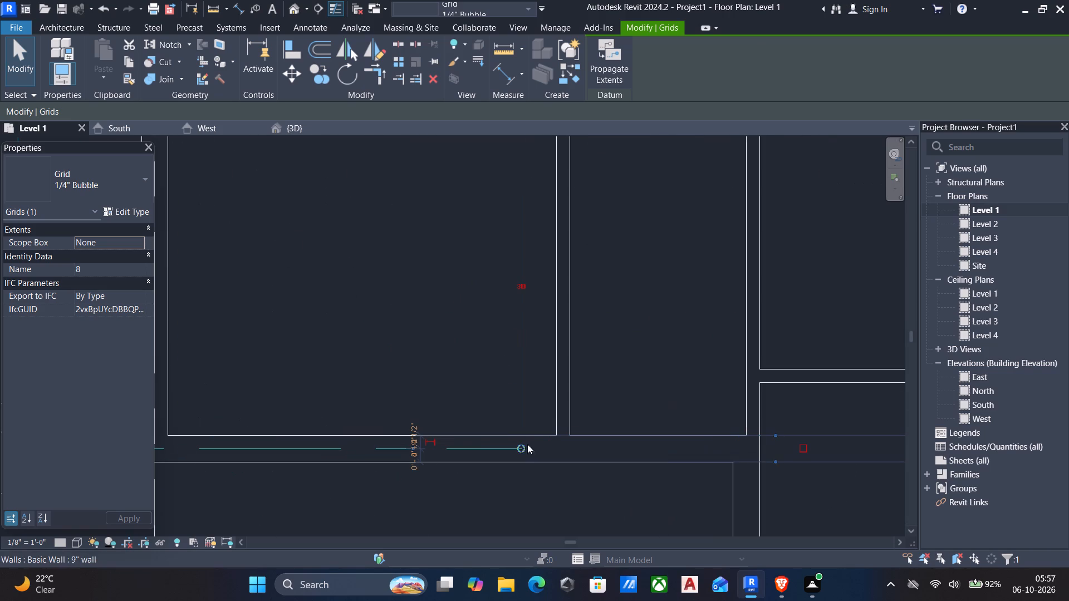
{"action": "left_click_drag", "start_coordinate": [521, 447], "coordinate": [660, 459]}
{"action": "scroll", "coordinate": [619, 455], "scroll_direction": "down", "scroll_amount": 7}
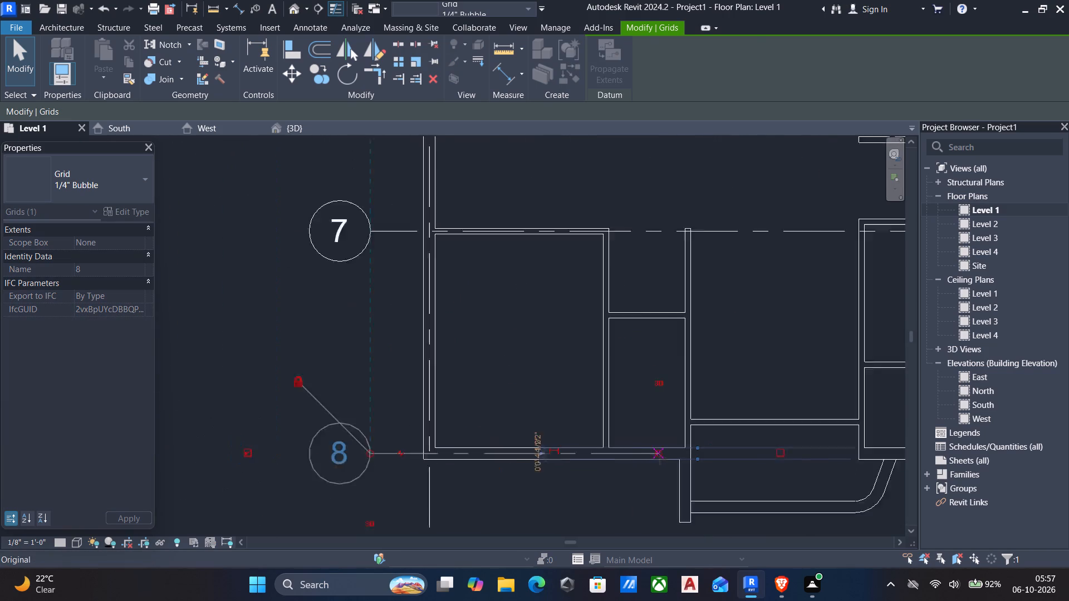
{"action": "scroll", "coordinate": [660, 459], "scroll_direction": "down", "scroll_amount": 1}
{"action": "left_click_drag", "start_coordinate": [660, 459], "coordinate": [500, 427]}
{"action": "scroll", "coordinate": [671, 460], "scroll_direction": "down", "scroll_amount": 7}
{"action": "middle_click_drag", "start_coordinate": [678, 462], "coordinate": [501, 428]}
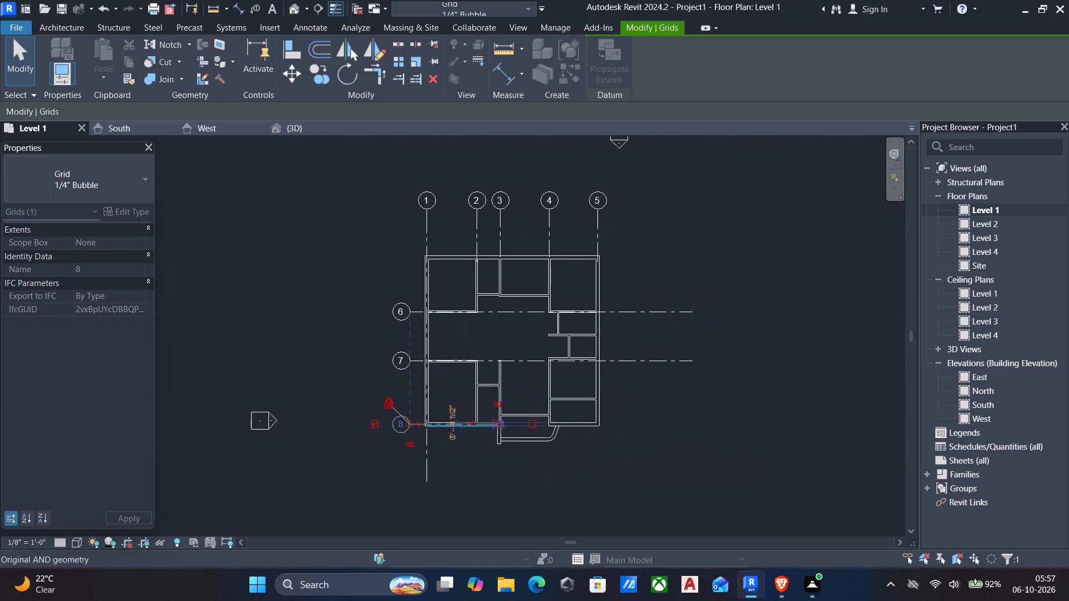
{"action": "left_click_drag", "start_coordinate": [500, 427], "coordinate": [698, 436]}
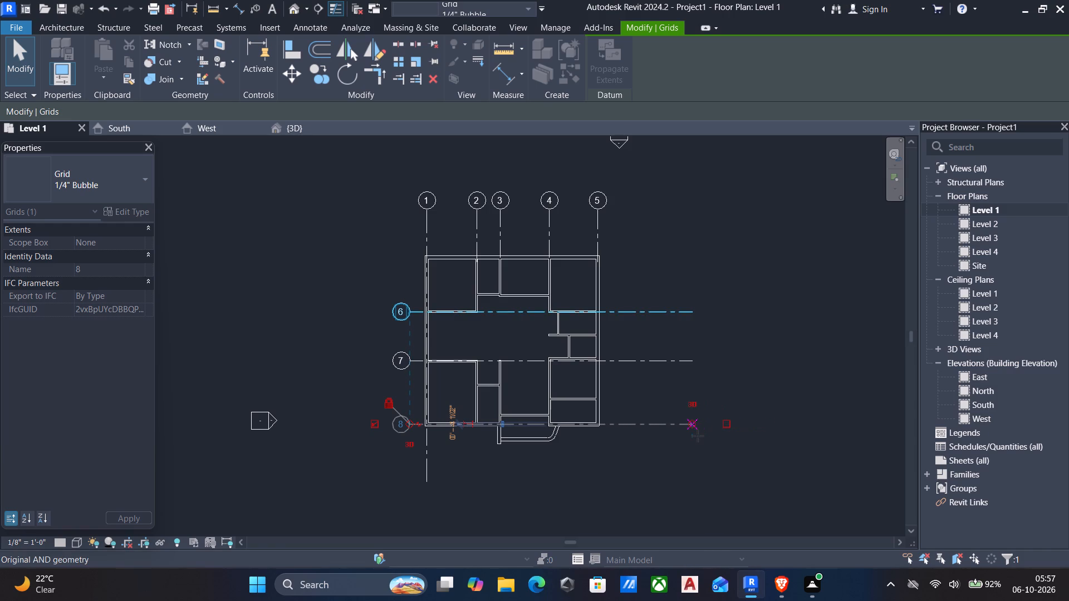
{"action": "left_click_drag", "start_coordinate": [698, 436], "coordinate": [700, 433]}
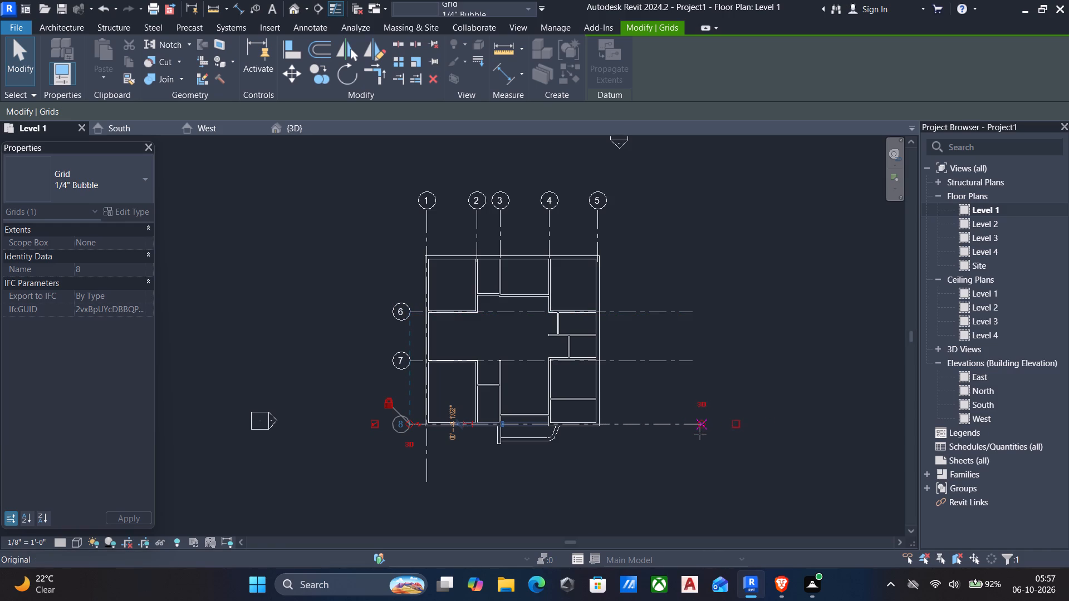
{"action": "left_click_drag", "start_coordinate": [700, 433], "coordinate": [696, 433]}
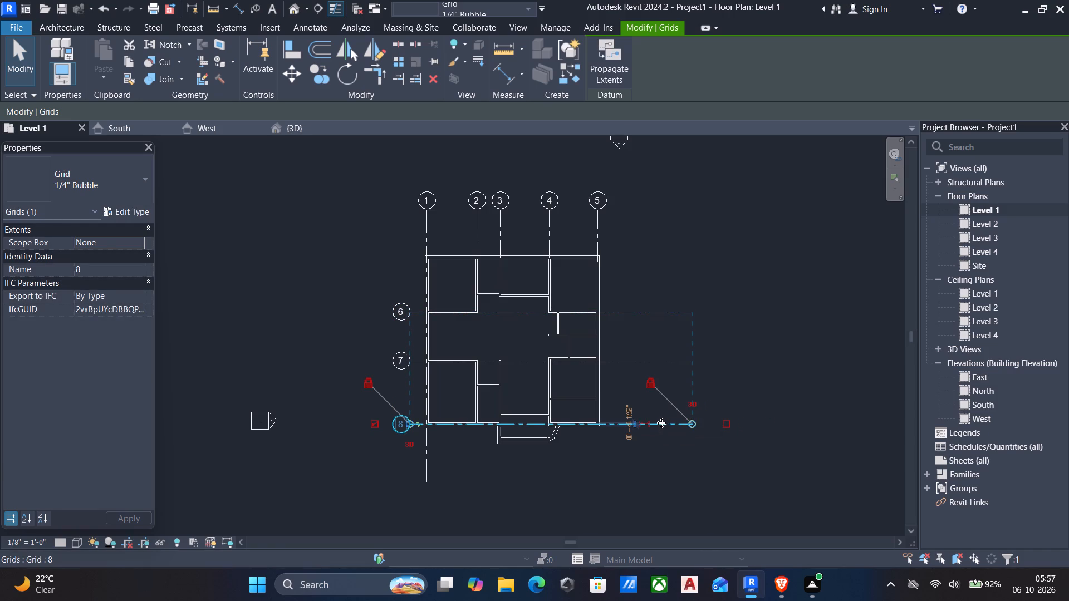
{"action": "key", "text": "Escape"}
{"action": "key", "text": "Escape"}
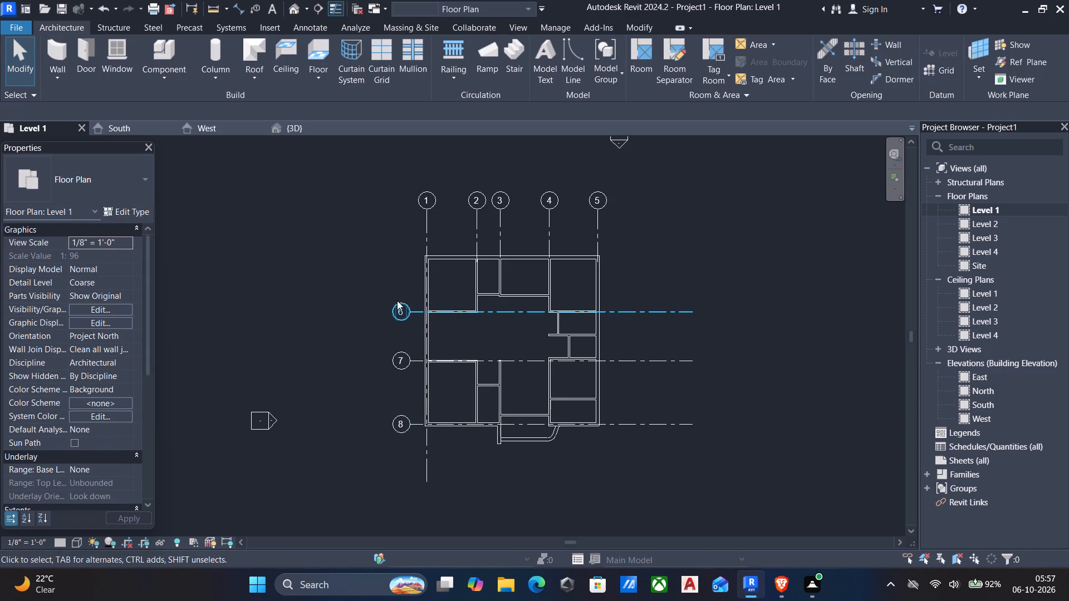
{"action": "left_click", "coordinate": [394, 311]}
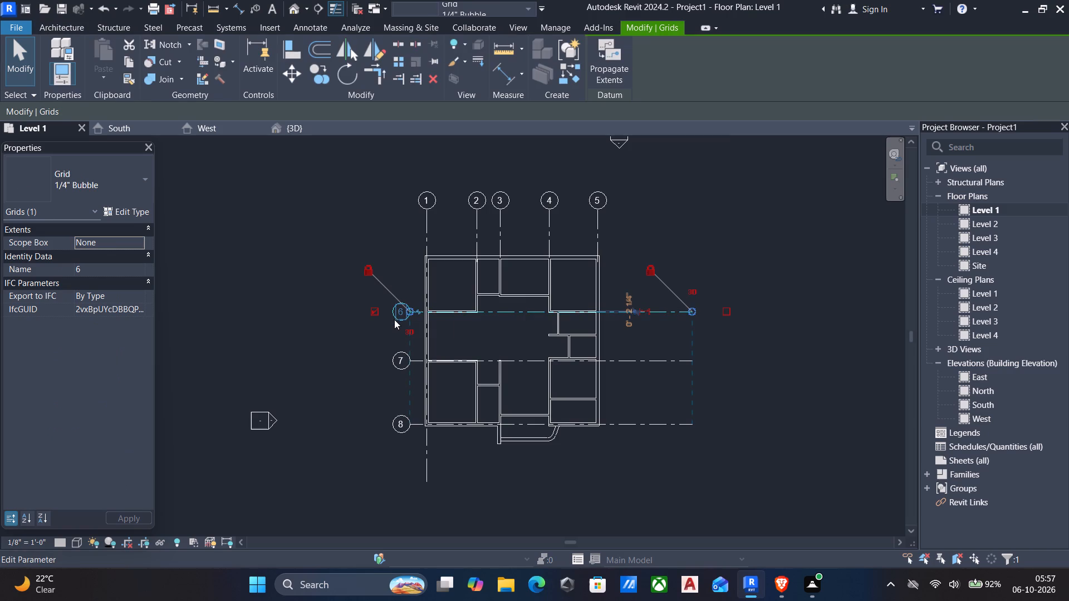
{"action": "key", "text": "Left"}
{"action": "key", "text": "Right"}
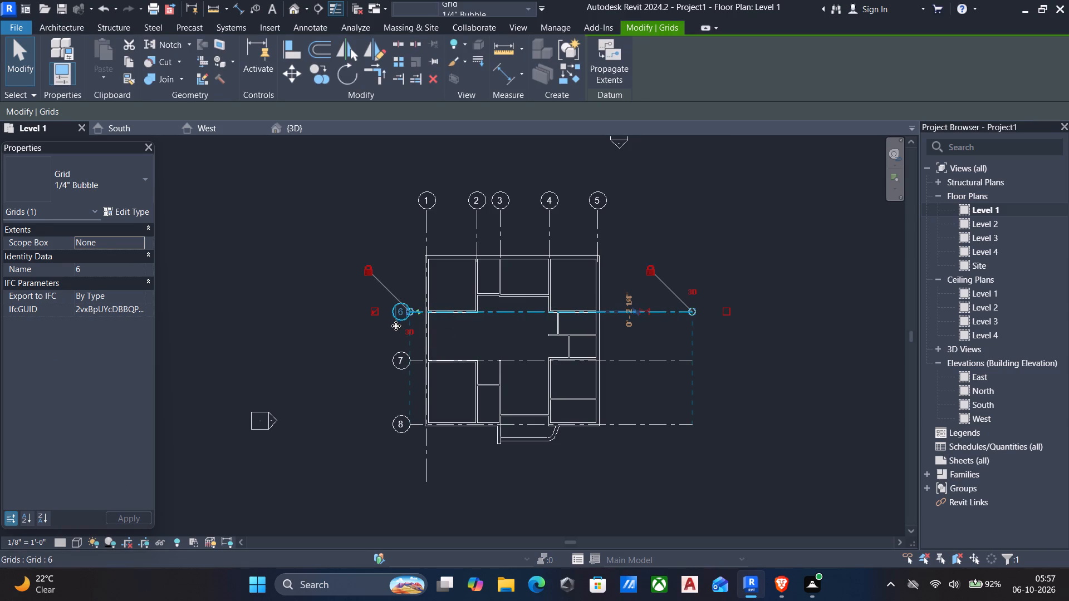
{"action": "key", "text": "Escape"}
Move the aligned bubbles of horizontal grids 6, 7 and 8 farther out from the left exterior wall.
{"action": "left_click", "coordinate": [390, 309]}
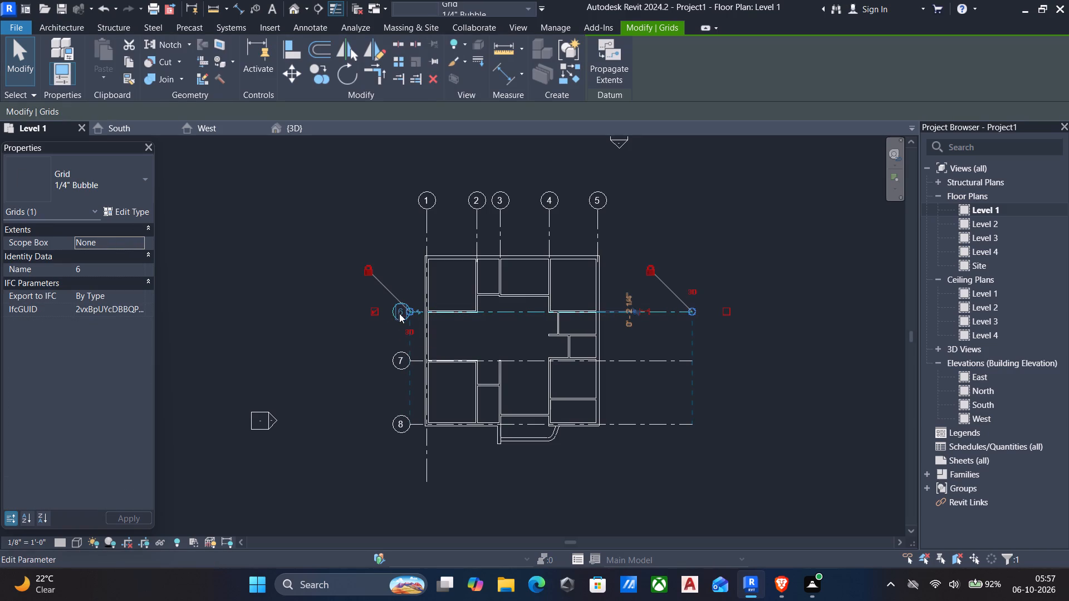
{"action": "left_click_drag", "start_coordinate": [408, 311], "coordinate": [371, 314]}
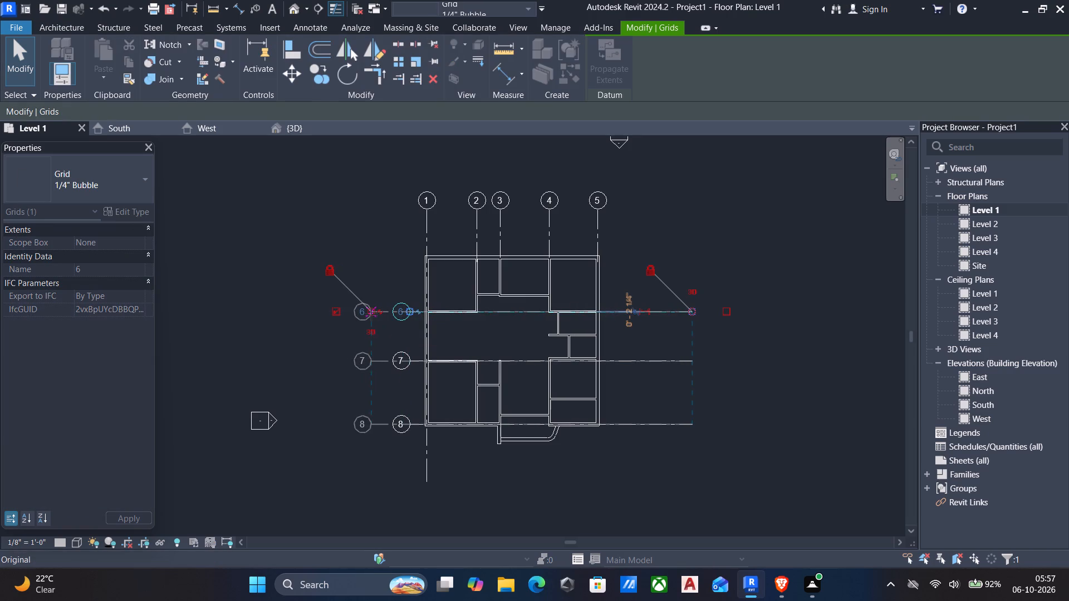
{"action": "left_click_drag", "start_coordinate": [371, 314], "coordinate": [365, 315]}
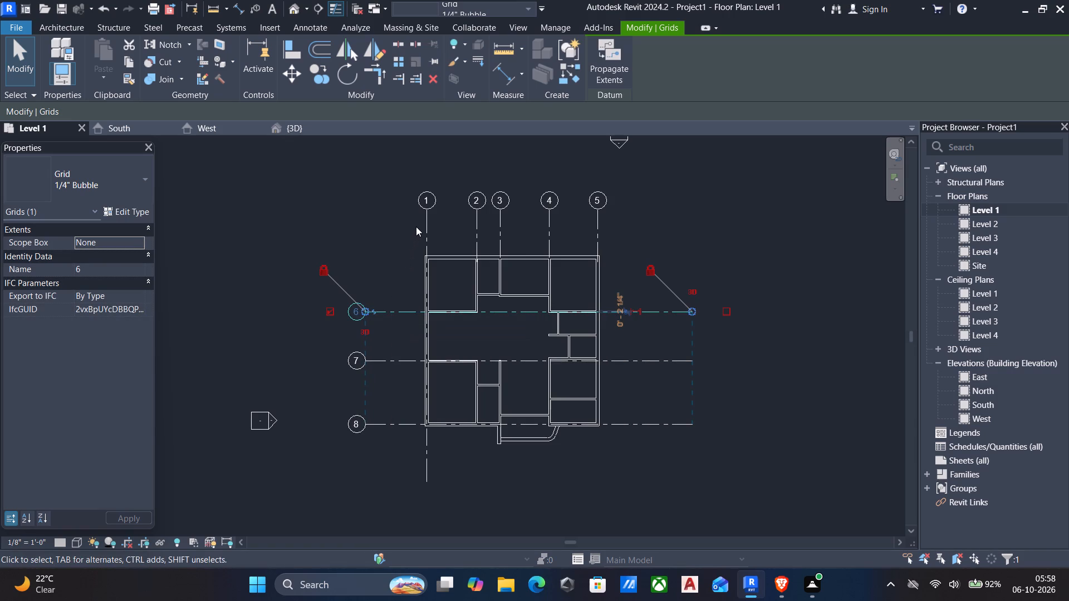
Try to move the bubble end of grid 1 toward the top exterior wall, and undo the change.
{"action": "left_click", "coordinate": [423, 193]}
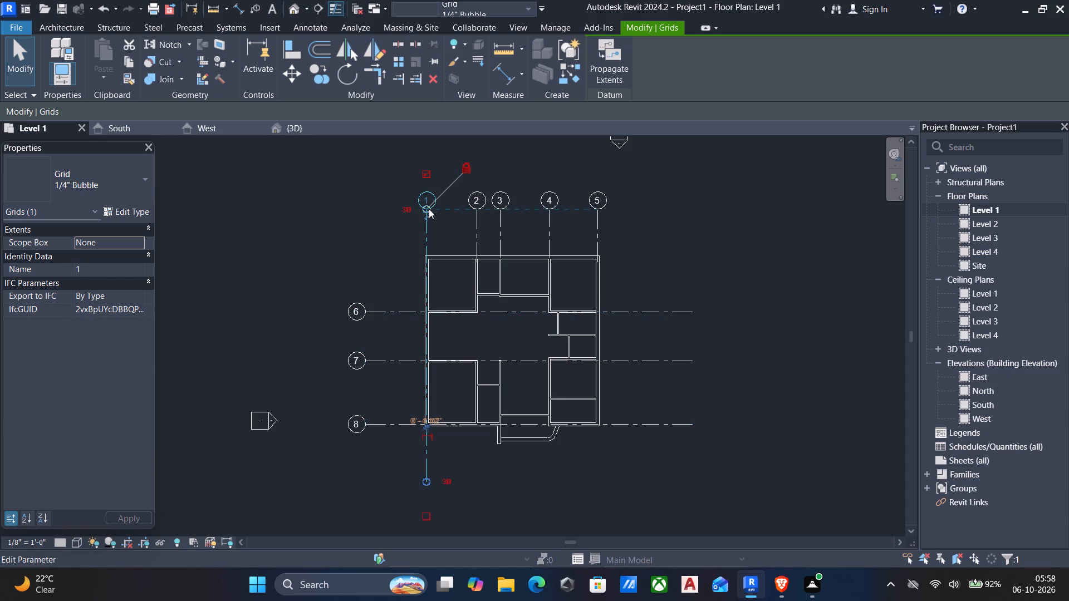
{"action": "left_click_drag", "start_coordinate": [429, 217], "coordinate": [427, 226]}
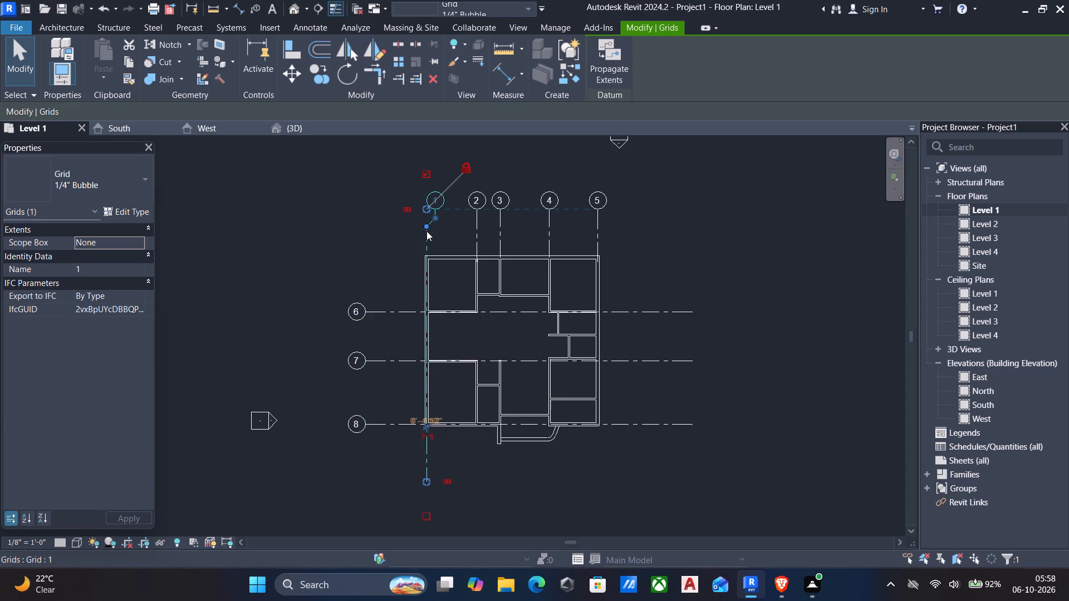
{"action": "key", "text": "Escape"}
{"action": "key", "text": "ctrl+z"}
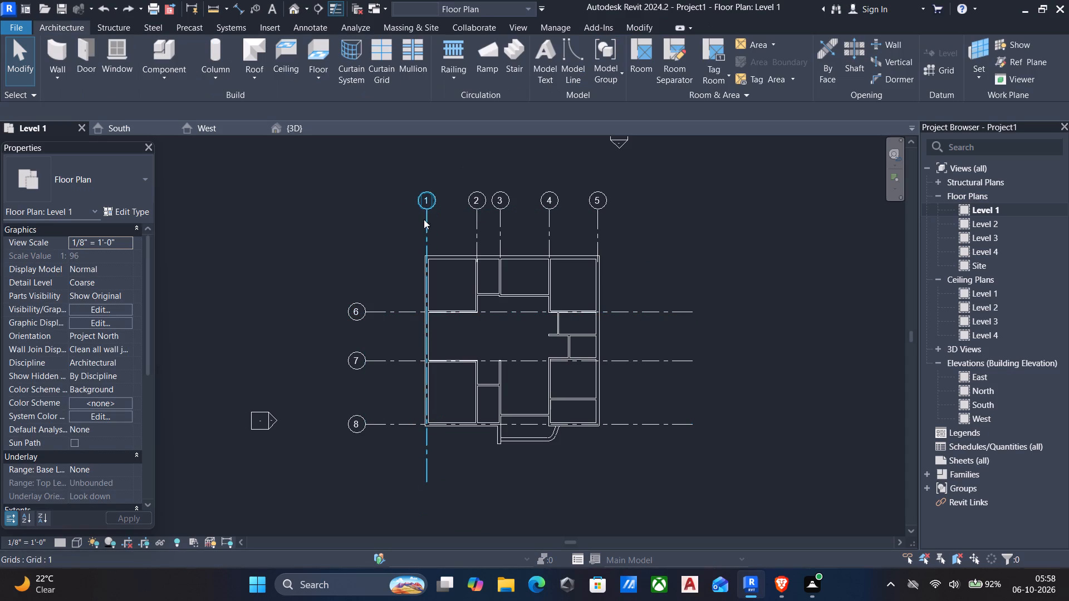
Move the aligned bubbles of vertical grids 1 to 5 closer to the top exterior wall, and deselect grid 1.
{"action": "left_click", "coordinate": [420, 196]}
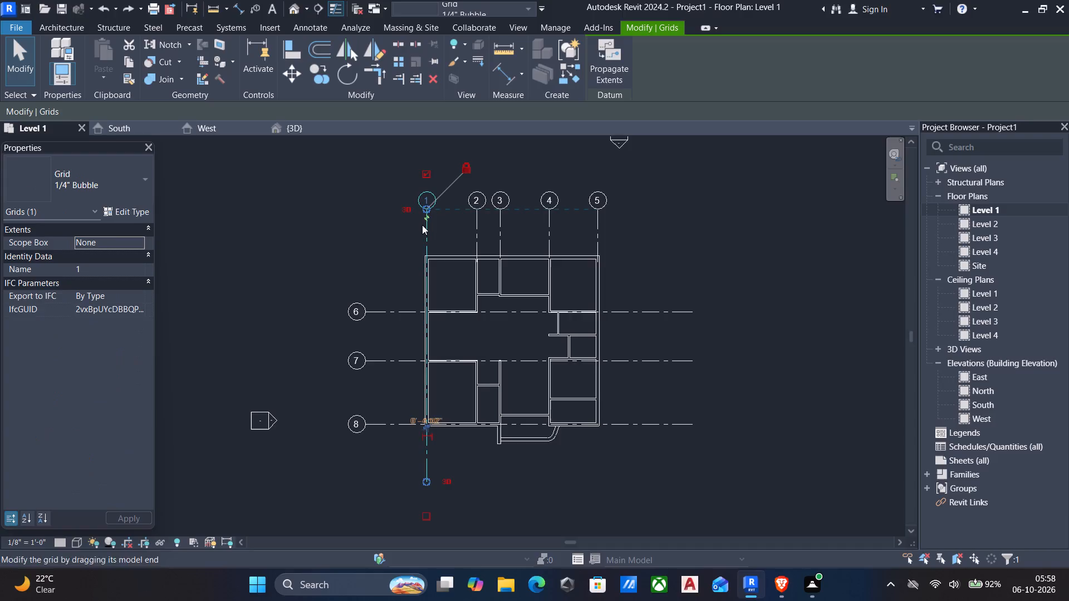
{"action": "scroll", "coordinate": [433, 242], "scroll_direction": "up", "scroll_amount": 10}
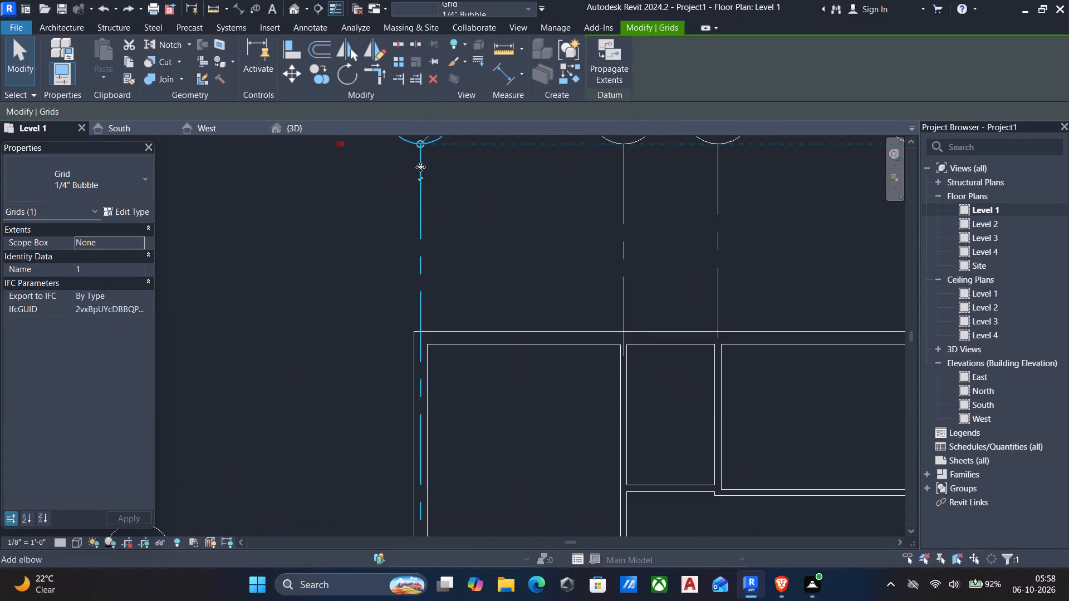
{"action": "left_click_drag", "start_coordinate": [421, 145], "coordinate": [421, 193]}
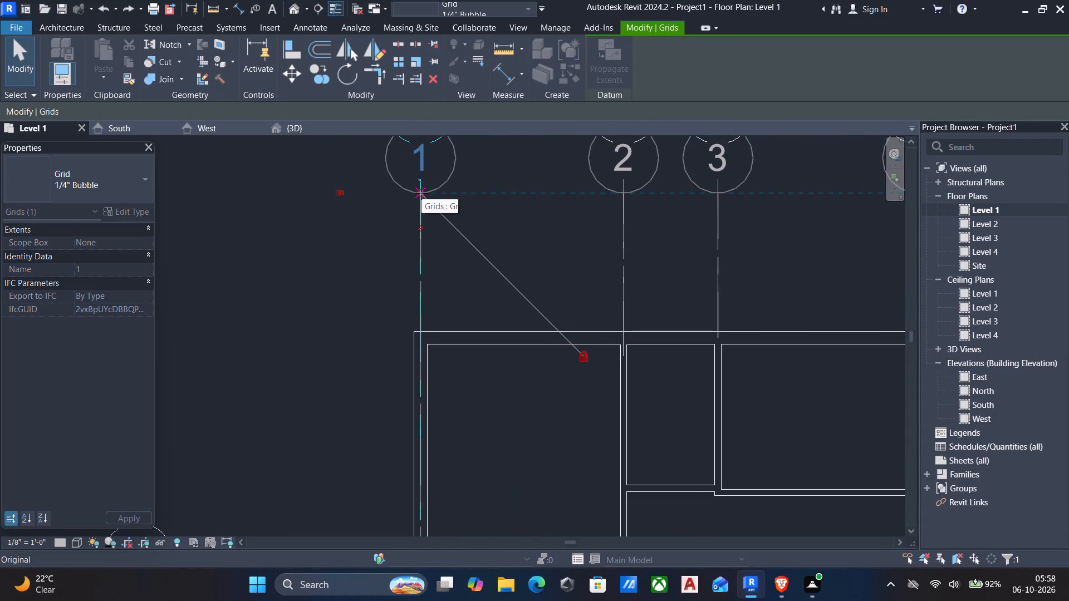
{"action": "left_click_drag", "start_coordinate": [421, 193], "coordinate": [421, 203]}
{"action": "scroll", "coordinate": [413, 205], "scroll_direction": "down", "scroll_amount": 5}
{"action": "middle_click_drag", "start_coordinate": [396, 248], "coordinate": [359, 206]}
{"action": "scroll", "coordinate": [356, 205], "scroll_direction": "up", "scroll_amount": 1}
{"action": "scroll", "coordinate": [352, 232], "scroll_direction": "down", "scroll_amount": 3}
{"action": "middle_click_drag", "start_coordinate": [352, 236], "coordinate": [328, 196]}
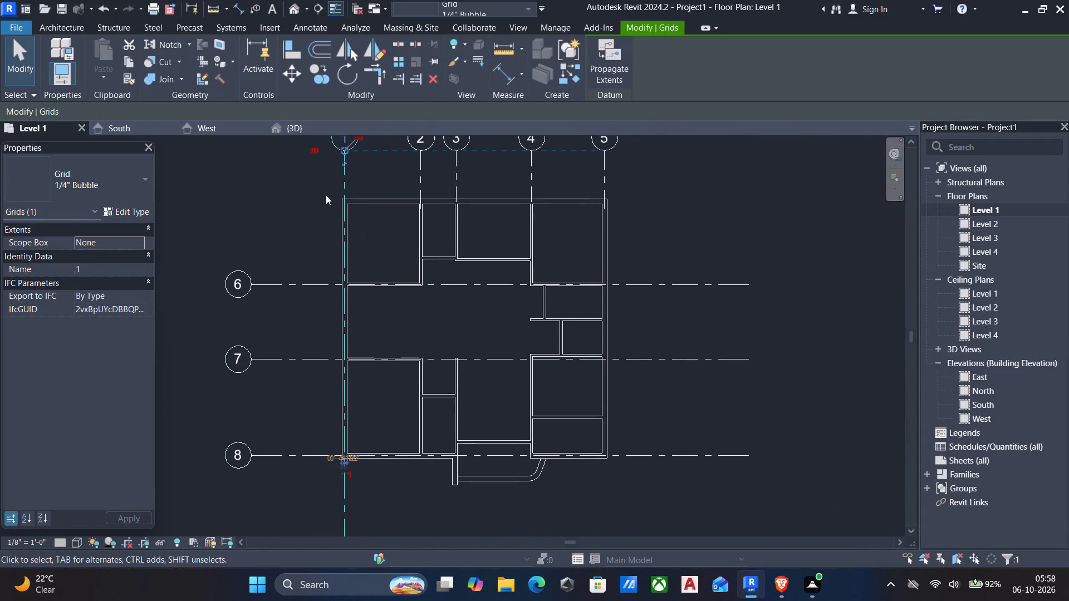
{"action": "key", "text": "Escape"}
Extend the aligned inner ends of grids 2 and 5 down past the bottom exterior wall and the curved front wall.
{"action": "scroll", "coordinate": [365, 249], "scroll_direction": "down", "scroll_amount": 2}
{"action": "middle_click_drag", "start_coordinate": [371, 262], "coordinate": [369, 226]}
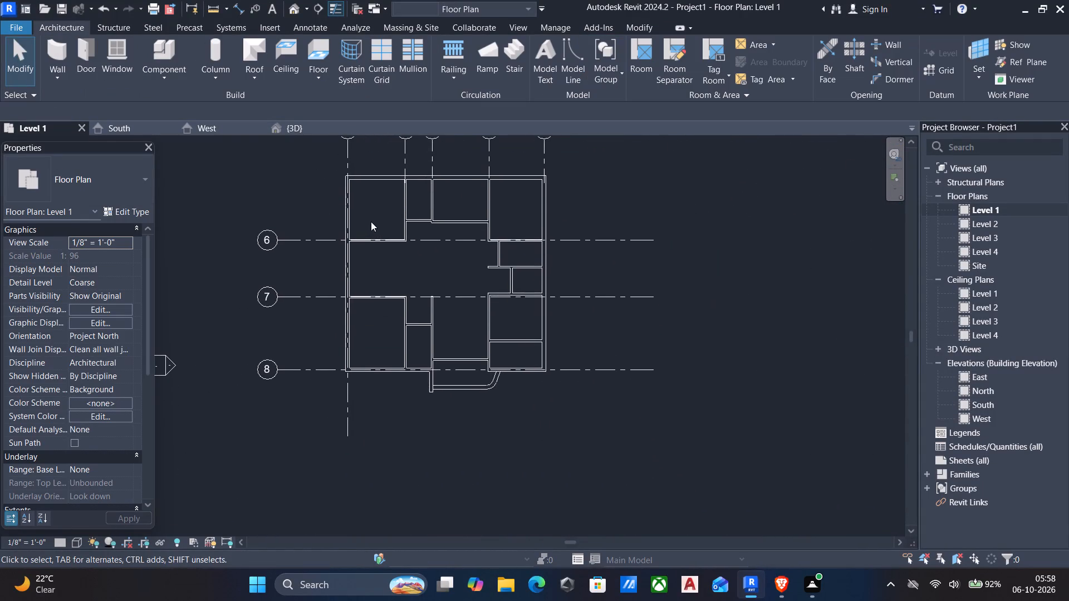
{"action": "scroll", "coordinate": [402, 151], "scroll_direction": "up", "scroll_amount": 5}
{"action": "left_click", "coordinate": [413, 164]}
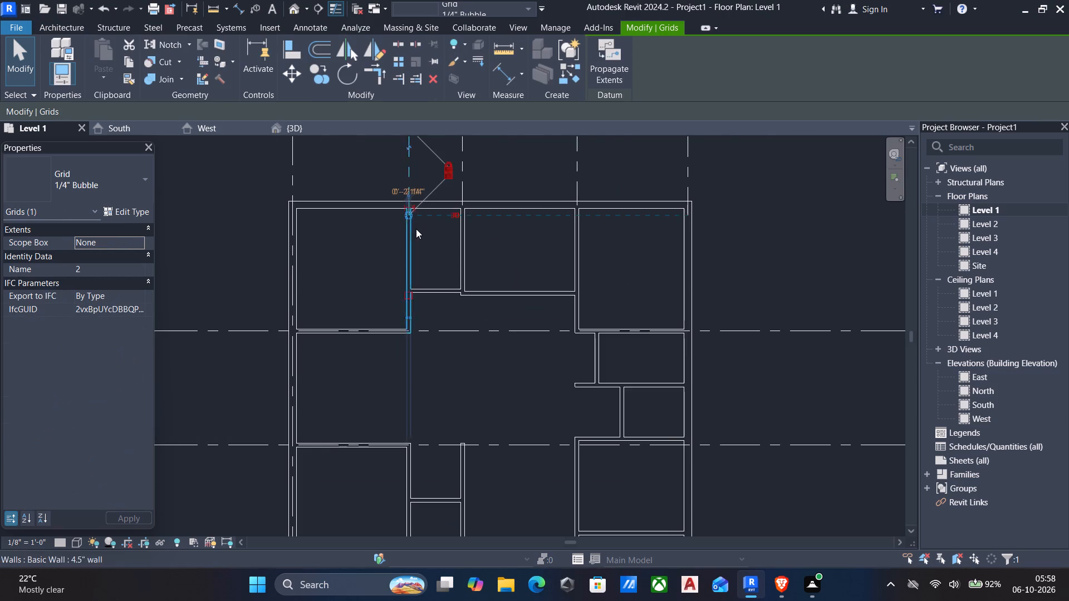
{"action": "scroll", "coordinate": [416, 229], "scroll_direction": "up", "scroll_amount": 13}
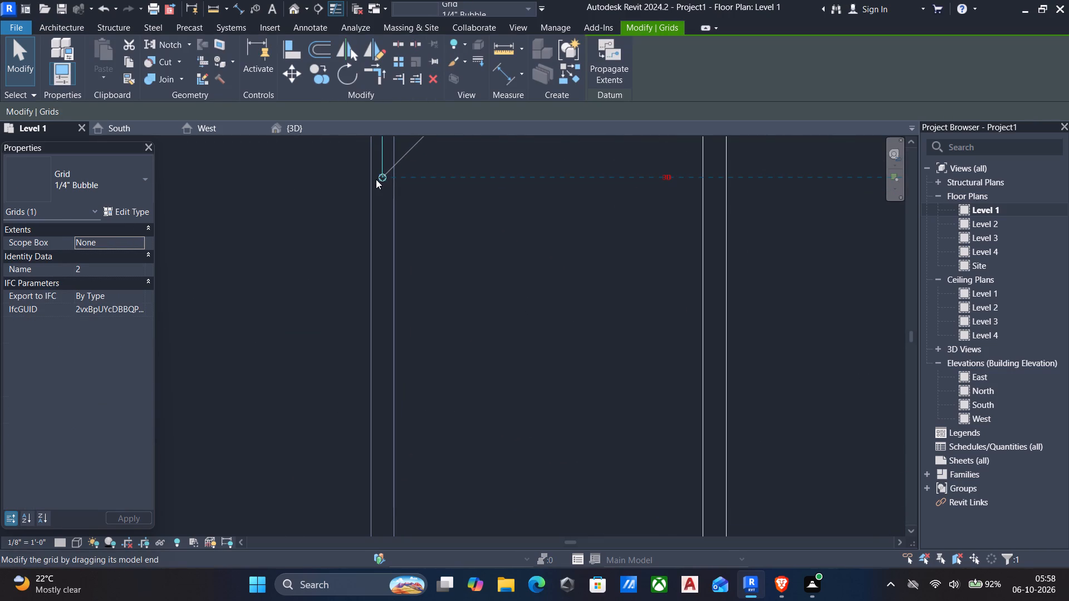
{"action": "left_click_drag", "start_coordinate": [381, 178], "coordinate": [396, 345]}
{"action": "scroll", "coordinate": [391, 288], "scroll_direction": "down", "scroll_amount": 5}
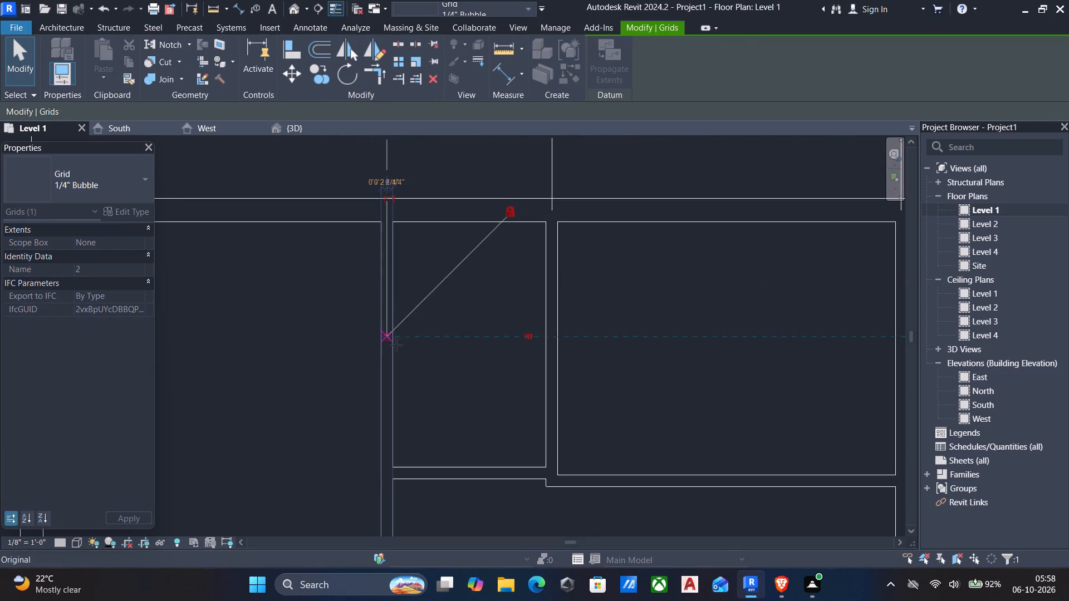
{"action": "left_click_drag", "start_coordinate": [396, 345], "coordinate": [388, 295]}
{"action": "middle_click_drag", "start_coordinate": [397, 368], "coordinate": [389, 280]}
{"action": "scroll", "coordinate": [389, 278], "scroll_direction": "down", "scroll_amount": 6}
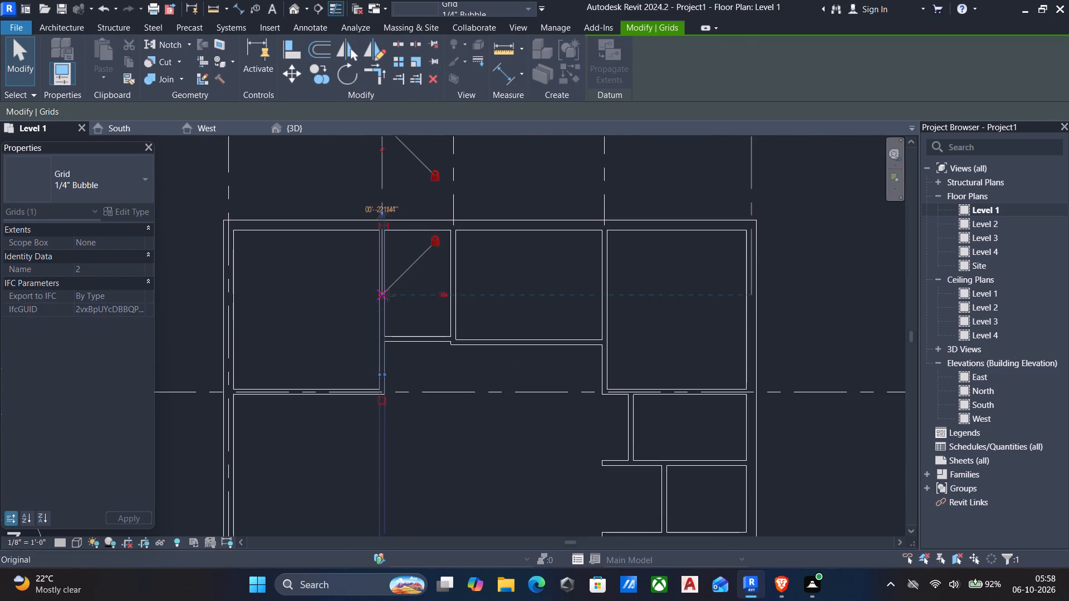
{"action": "left_click_drag", "start_coordinate": [388, 295], "coordinate": [376, 389]}
{"action": "middle_click_drag", "start_coordinate": [388, 317], "coordinate": [385, 251]}
{"action": "middle_click_drag", "start_coordinate": [396, 411], "coordinate": [390, 268]}
{"action": "middle_click_drag", "start_coordinate": [387, 383], "coordinate": [381, 260]}
{"action": "scroll", "coordinate": [381, 260], "scroll_direction": "down", "scroll_amount": 1}
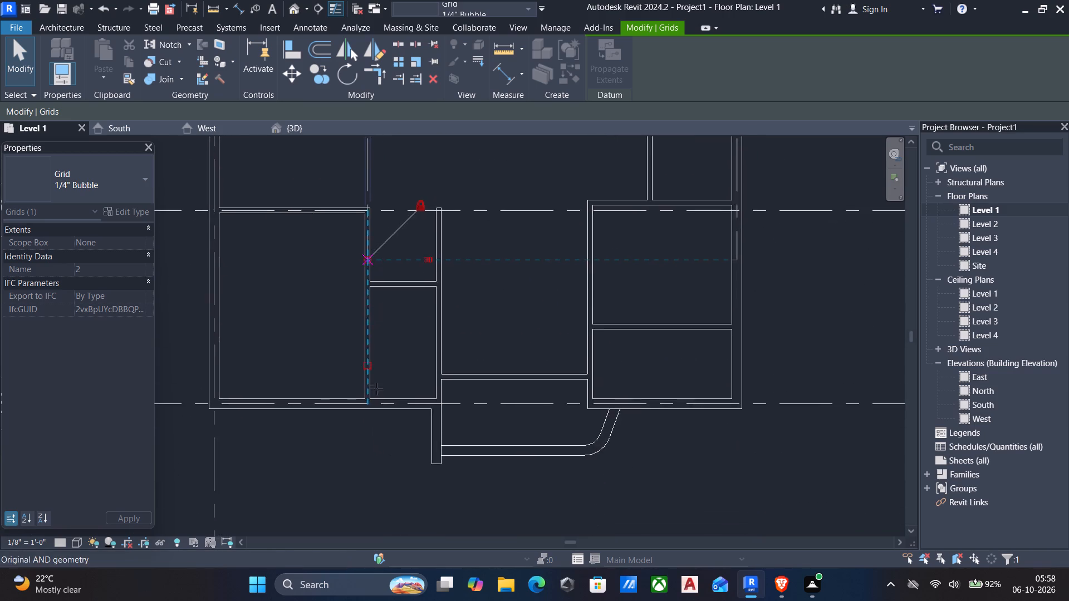
{"action": "left_click_drag", "start_coordinate": [376, 389], "coordinate": [374, 406]}
{"action": "middle_click_drag", "start_coordinate": [376, 393], "coordinate": [373, 278]}
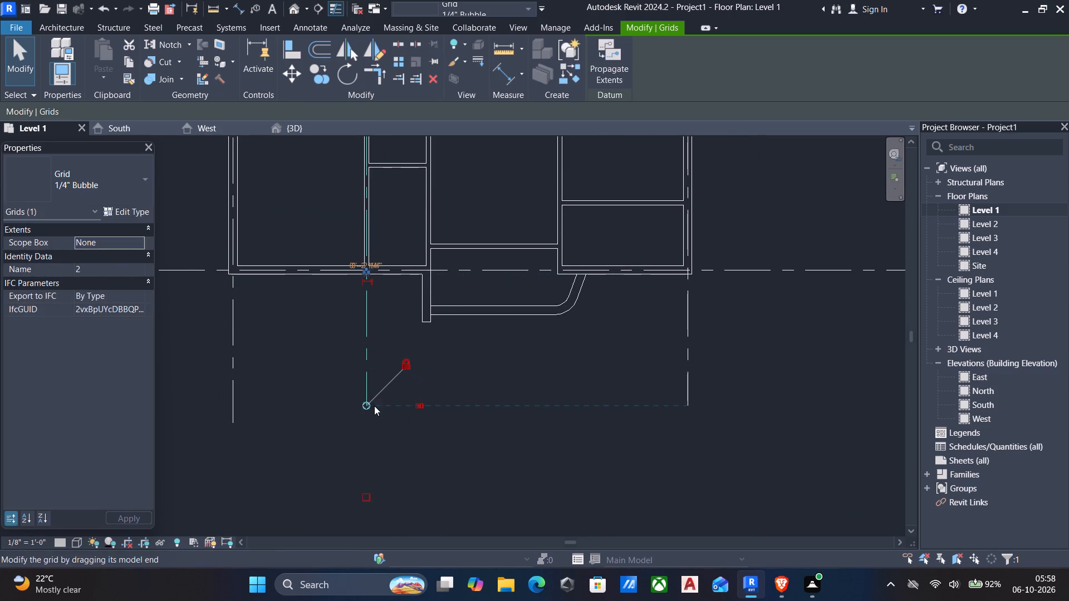
{"action": "left_click", "coordinate": [374, 406]}
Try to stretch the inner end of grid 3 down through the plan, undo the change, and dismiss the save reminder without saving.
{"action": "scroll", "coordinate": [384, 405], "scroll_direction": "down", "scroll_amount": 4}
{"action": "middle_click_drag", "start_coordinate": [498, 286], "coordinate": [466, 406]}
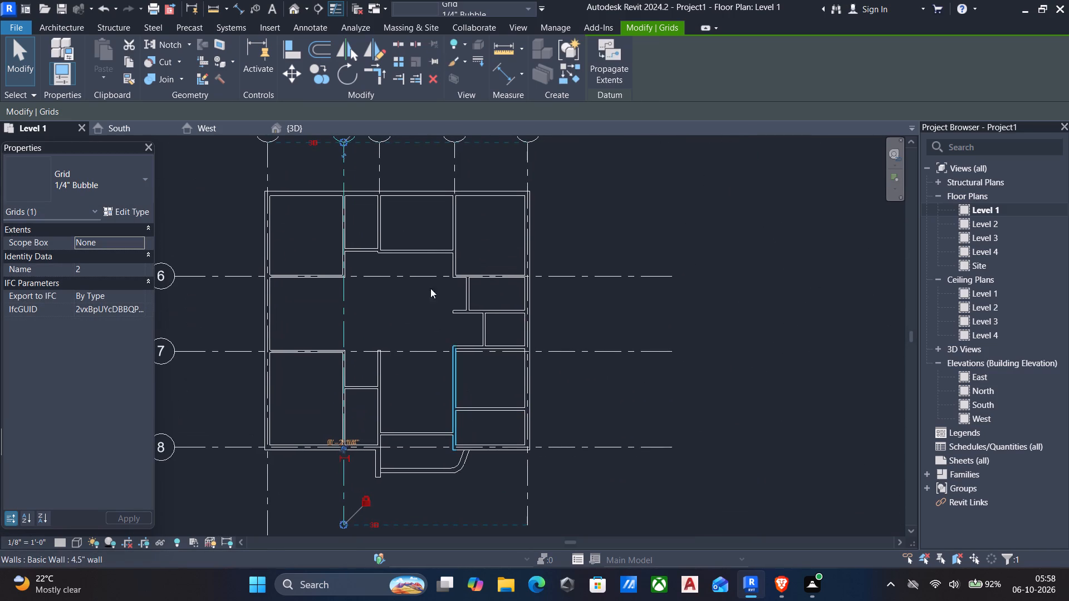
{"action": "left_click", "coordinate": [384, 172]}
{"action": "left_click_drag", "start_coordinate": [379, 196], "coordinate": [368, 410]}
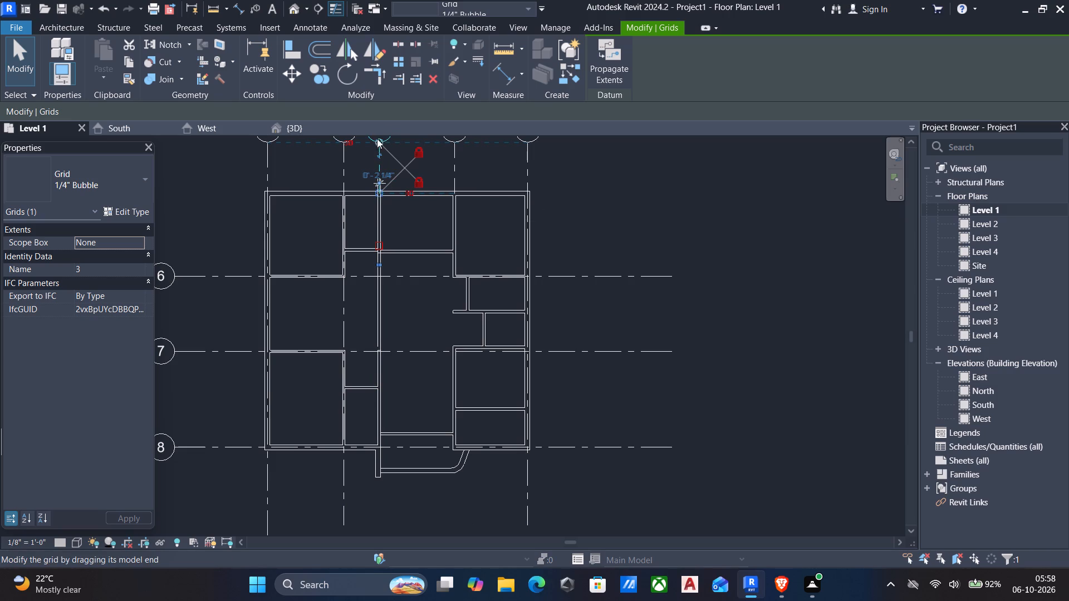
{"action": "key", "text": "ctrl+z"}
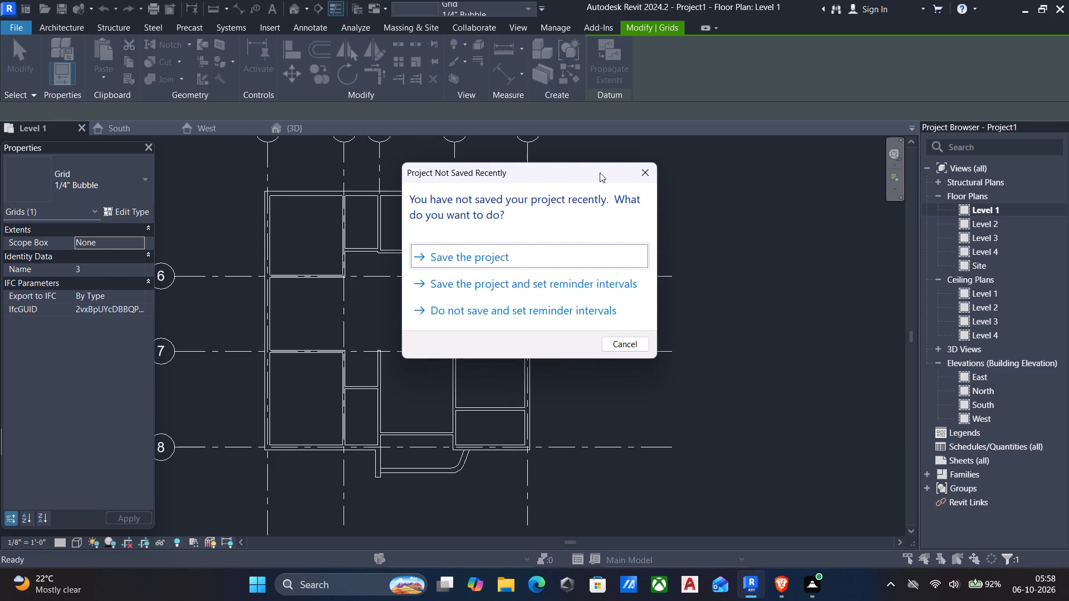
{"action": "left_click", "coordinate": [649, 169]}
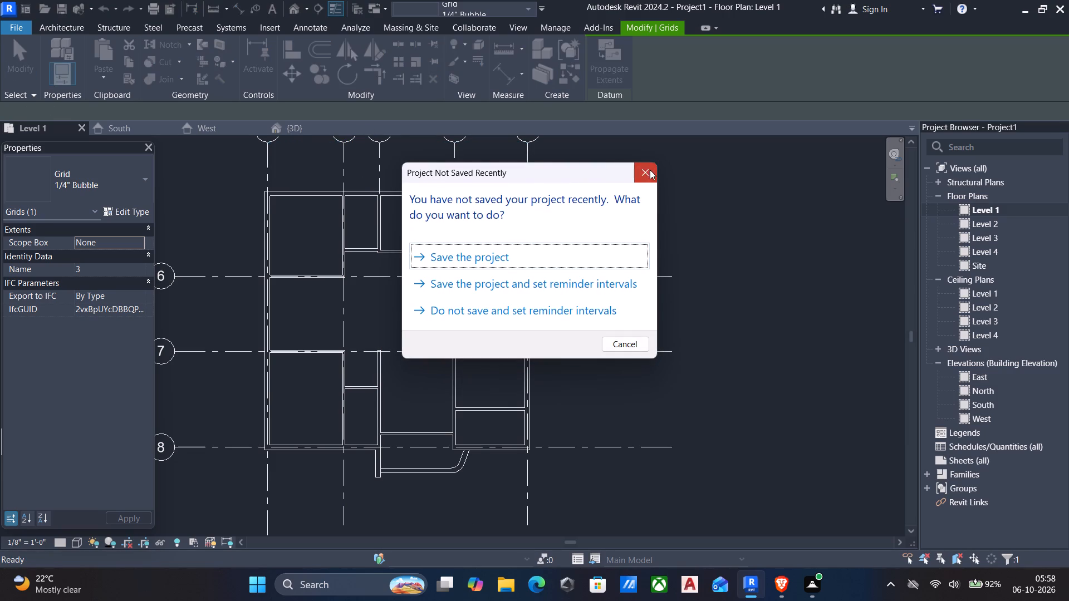
Extend the aligned inner ends of grids 3 and 4 past the bottom exterior wall, level with the end of grid 2.
{"action": "left_click", "coordinate": [377, 162]}
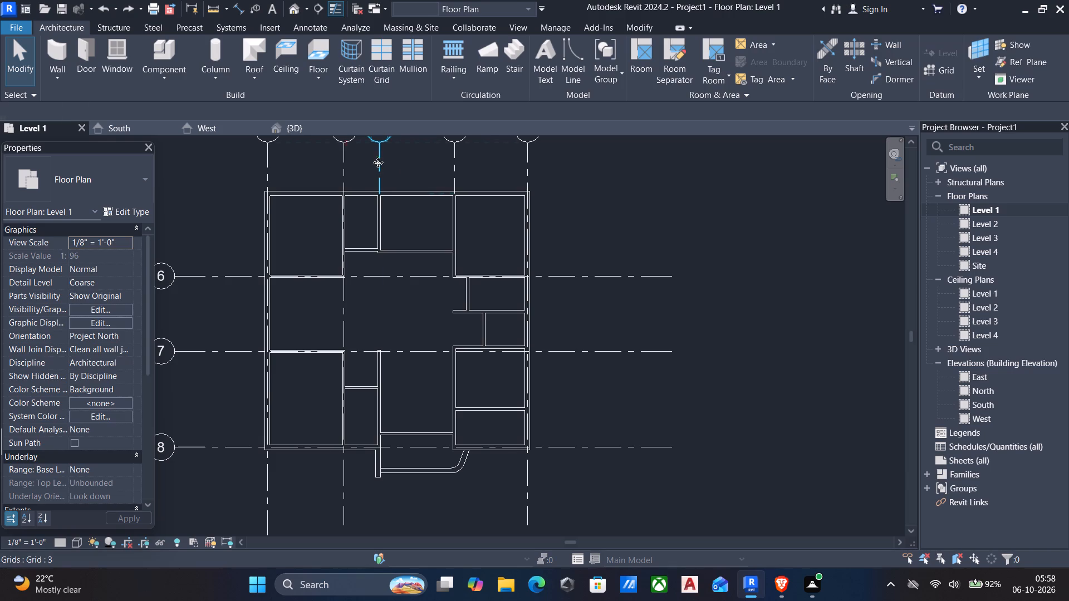
{"action": "scroll", "coordinate": [381, 193], "scroll_direction": "up", "scroll_amount": 10}
{"action": "left_click_drag", "start_coordinate": [372, 193], "coordinate": [364, 308]}
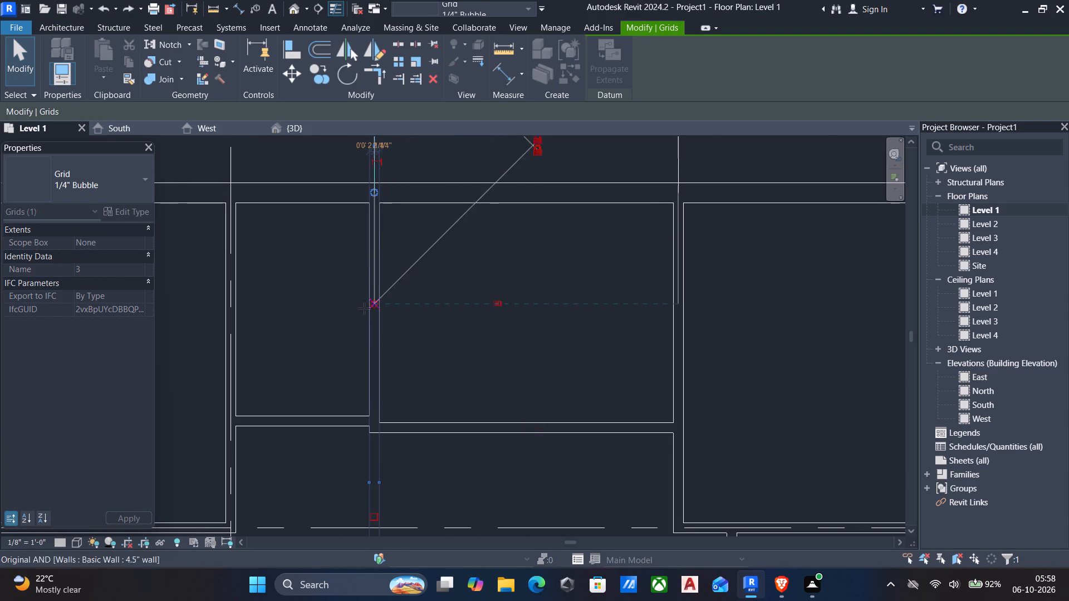
{"action": "left_click_drag", "start_coordinate": [364, 308], "coordinate": [368, 338]}
{"action": "middle_click_drag", "start_coordinate": [362, 377], "coordinate": [368, 276]}
{"action": "scroll", "coordinate": [373, 334], "scroll_direction": "down", "scroll_amount": 3}
{"action": "middle_click_drag", "start_coordinate": [365, 398], "coordinate": [368, 326]}
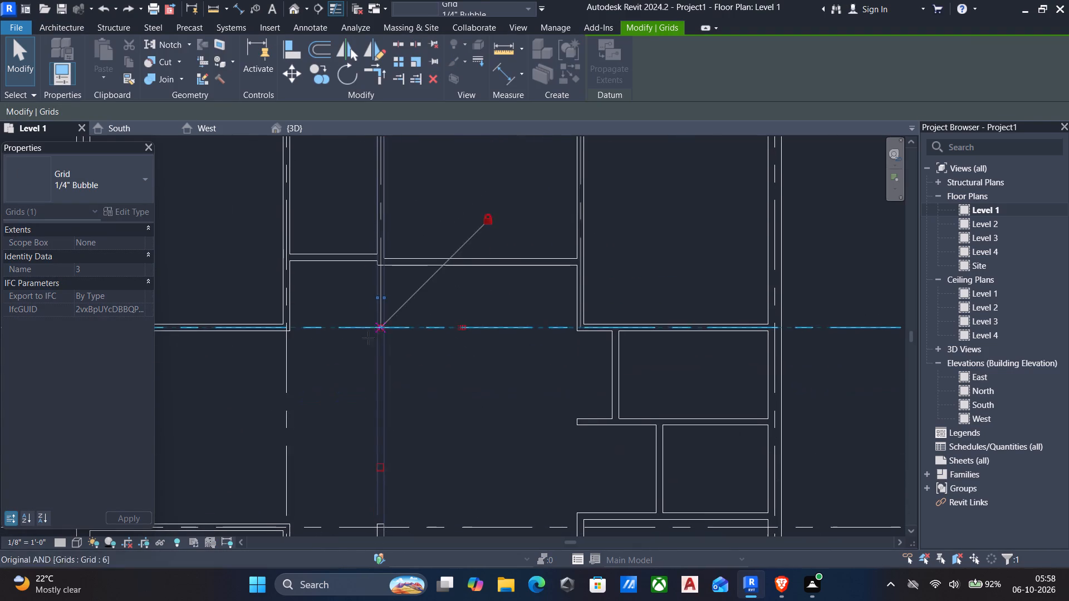
{"action": "left_click_drag", "start_coordinate": [368, 338], "coordinate": [378, 285]}
{"action": "middle_click_drag", "start_coordinate": [378, 428], "coordinate": [385, 273]}
{"action": "middle_click_drag", "start_coordinate": [388, 428], "coordinate": [381, 307]}
{"action": "middle_click_drag", "start_coordinate": [374, 446], "coordinate": [378, 285]}
{"action": "left_click_drag", "start_coordinate": [378, 285], "coordinate": [379, 445]}
{"action": "middle_click_drag", "start_coordinate": [378, 499], "coordinate": [380, 390]}
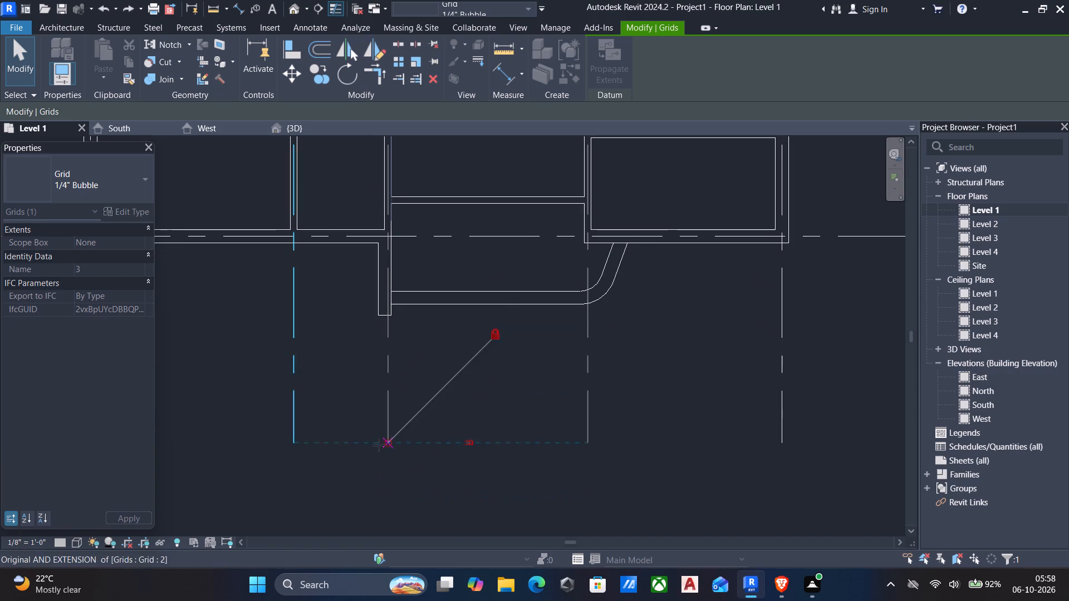
{"action": "left_click_drag", "start_coordinate": [379, 445], "coordinate": [377, 444]}
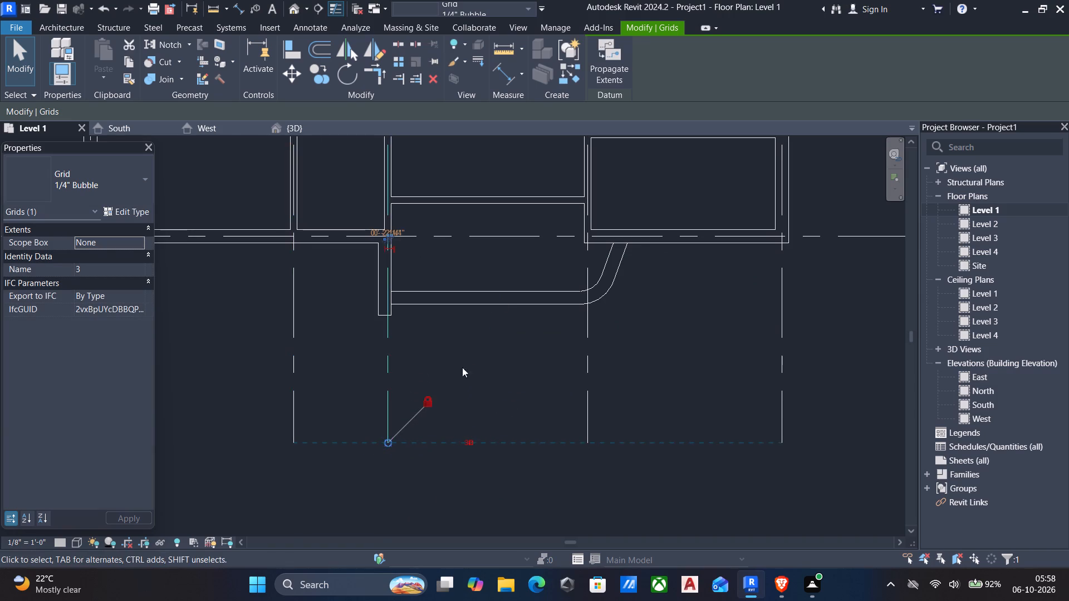
Examine the extents and bubble alignment of all grids across the Level 1 plan, and deselect grid 3.
{"action": "scroll", "coordinate": [470, 364], "scroll_direction": "down", "scroll_amount": 4}
{"action": "scroll", "coordinate": [519, 357], "scroll_direction": "down", "scroll_amount": 3}
{"action": "middle_click_drag", "start_coordinate": [520, 357], "coordinate": [476, 411]}
{"action": "scroll", "coordinate": [489, 397], "scroll_direction": "down", "scroll_amount": 4}
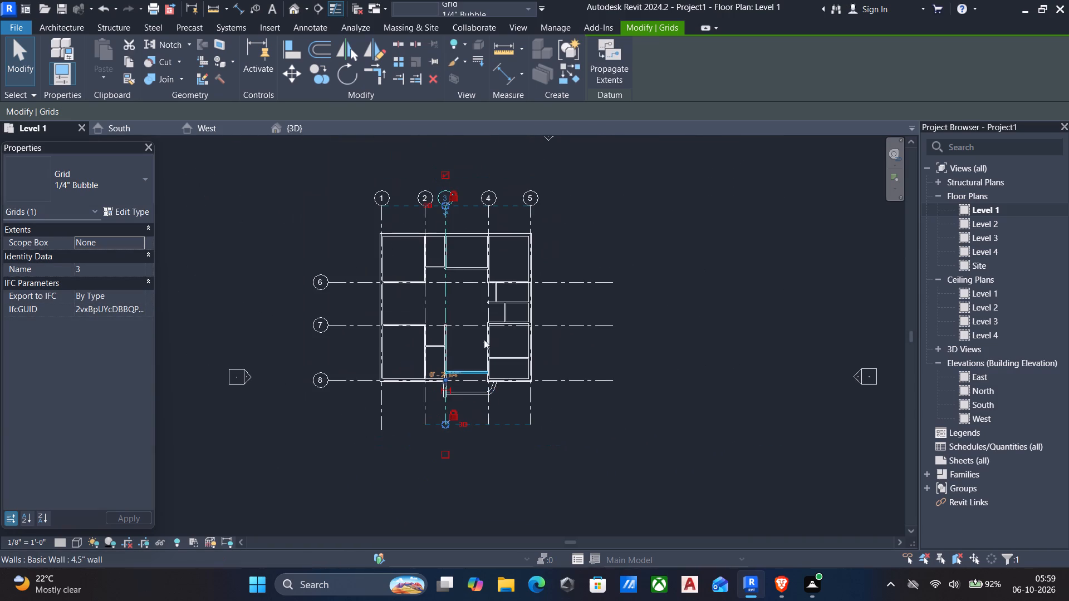
{"action": "scroll", "coordinate": [489, 319], "scroll_direction": "up", "scroll_amount": 5}
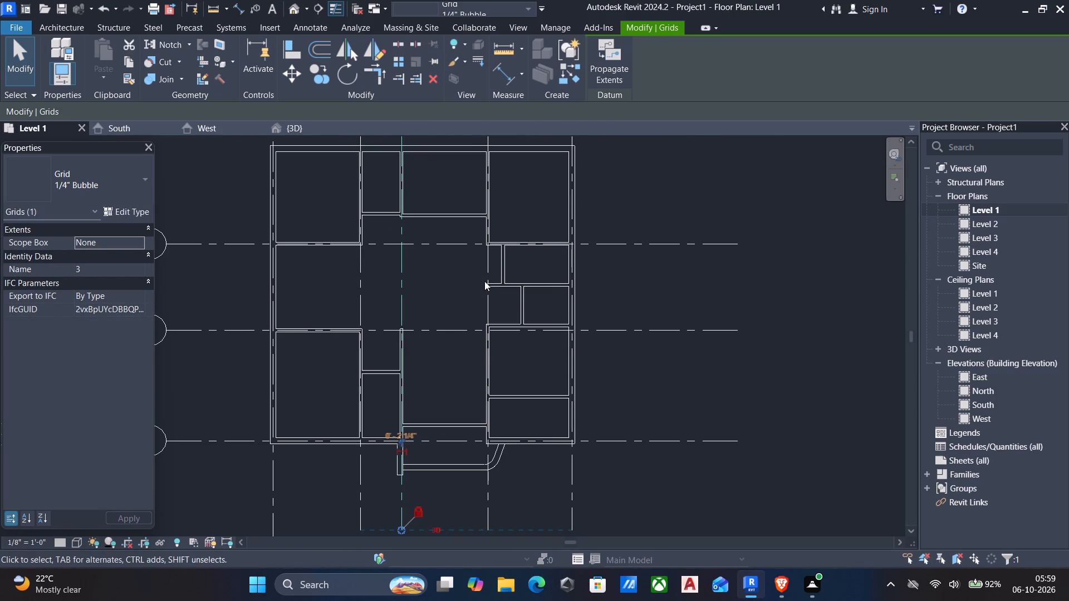
{"action": "scroll", "coordinate": [478, 290], "scroll_direction": "down", "scroll_amount": 4}
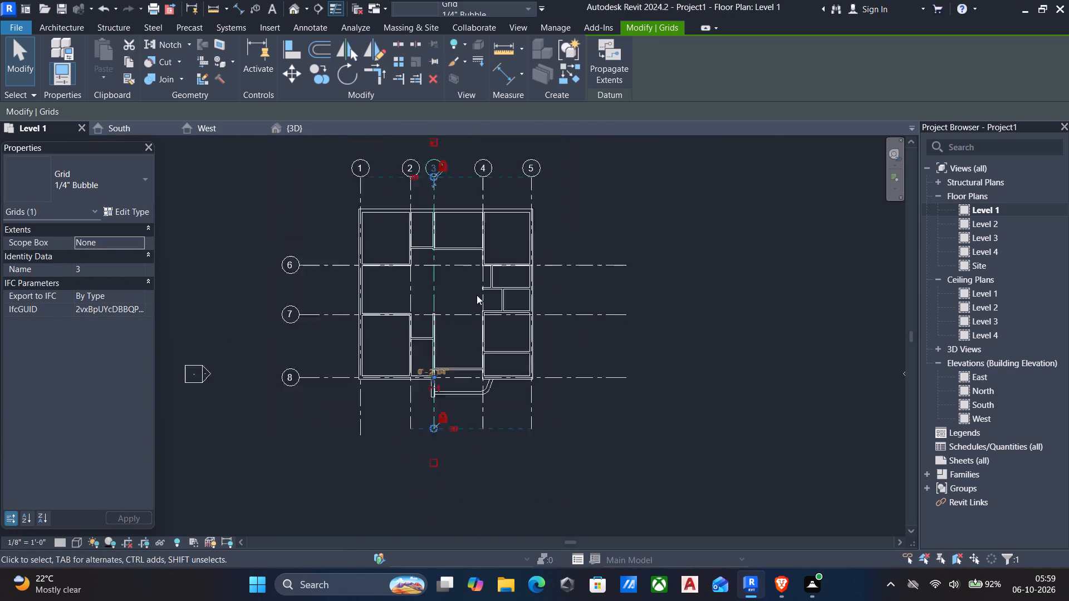
{"action": "scroll", "coordinate": [477, 295], "scroll_direction": "down", "scroll_amount": 1}
{"action": "scroll", "coordinate": [470, 340], "scroll_direction": "down", "scroll_amount": 1}
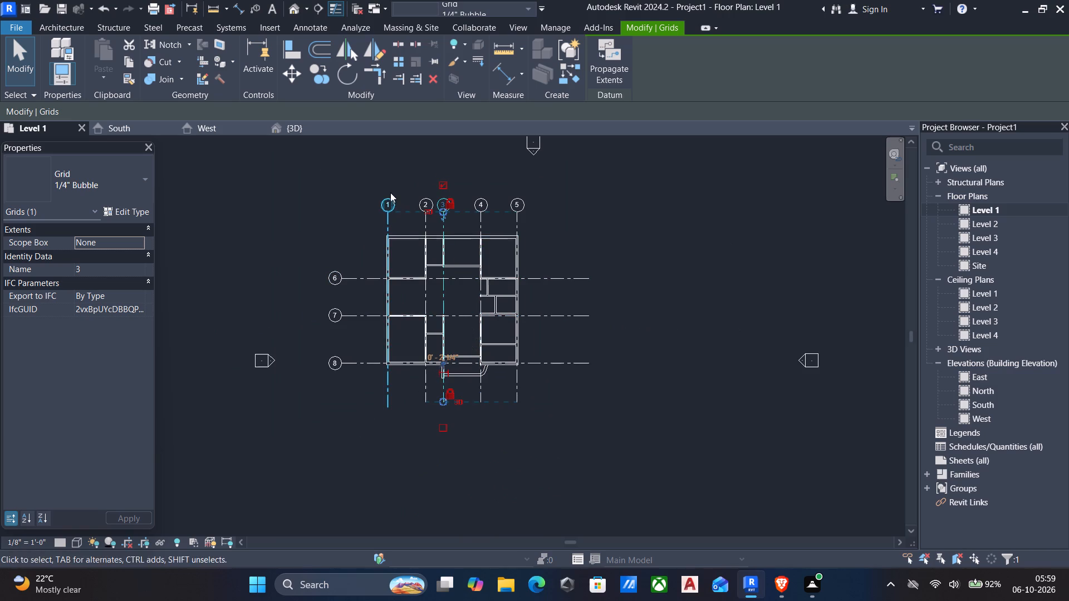
{"action": "key", "text": "Escape"}
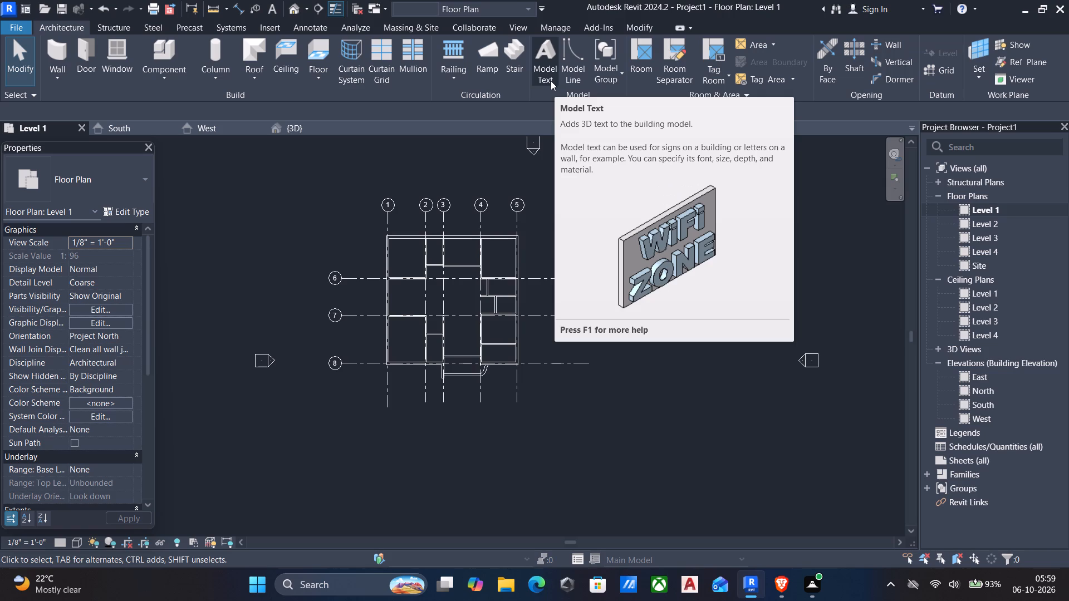
Start placing a door and duplicate the Single-Flush 36" x 84" type as 3' x 7'.
{"action": "scroll", "coordinate": [435, 234], "scroll_direction": "up", "scroll_amount": 5}
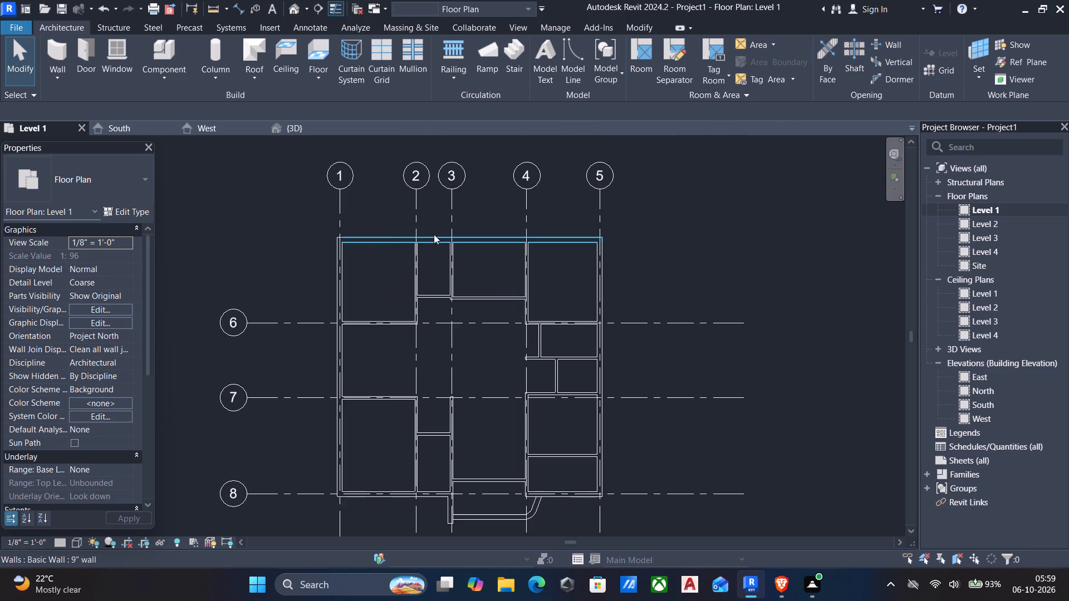
{"action": "type", "text": "dr"}
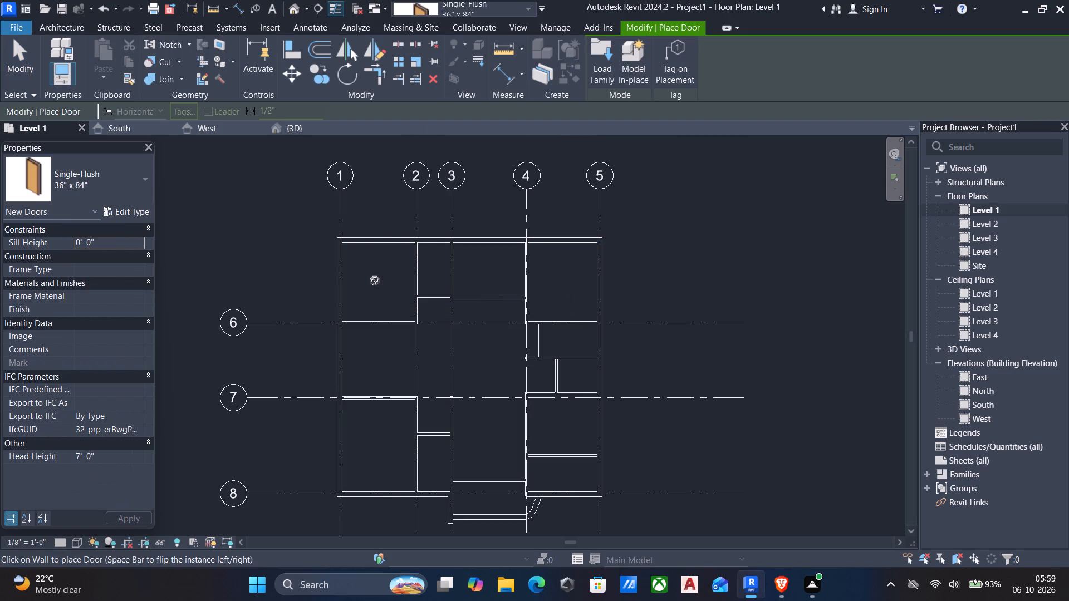
{"action": "left_click", "coordinate": [120, 214]}
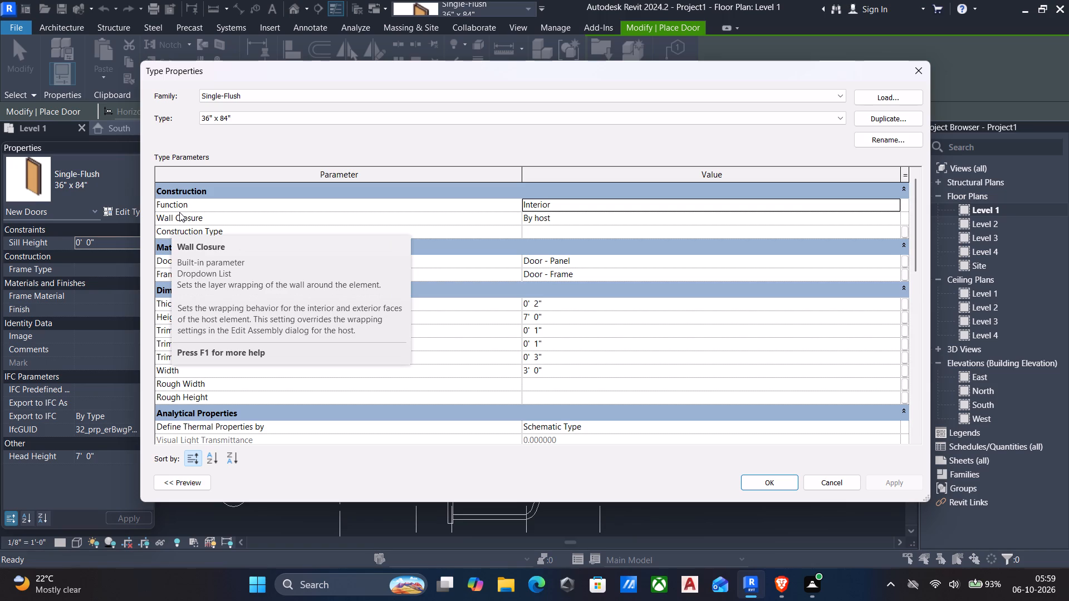
{"action": "left_click", "coordinate": [877, 114]}
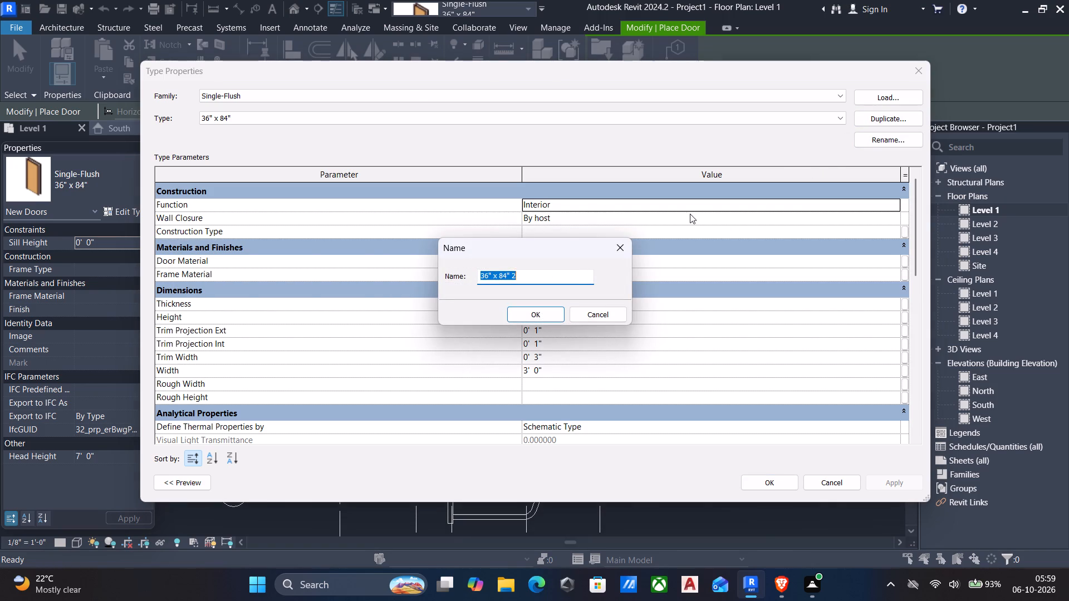
{"action": "key", "text": "BackSpace"}
{"action": "type", "text": "3'"}
{"action": "key", "text": "7"}
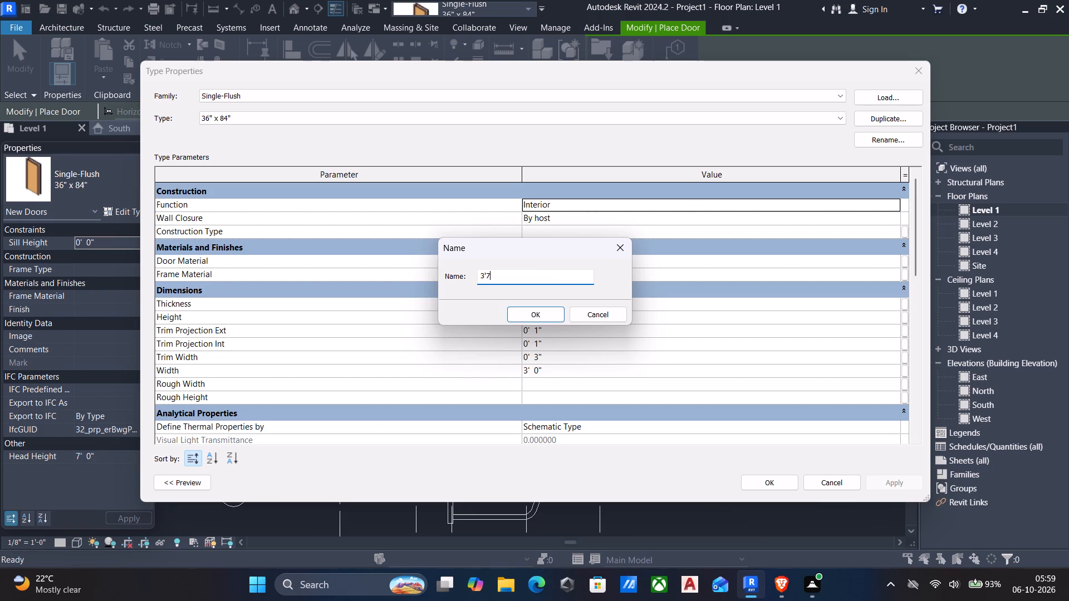
{"action": "key", "text": "shift+quotedbl"}
{"action": "key", "text": "BackSpace"}
{"action": "key", "text": "BackSpace"}
{"action": "key", "text": "space"}
{"action": "type", "text": "x"}
{"action": "key", "text": "space"}
{"action": "key", "text": "7"}
{"action": "key", "text": "apostrophe"}
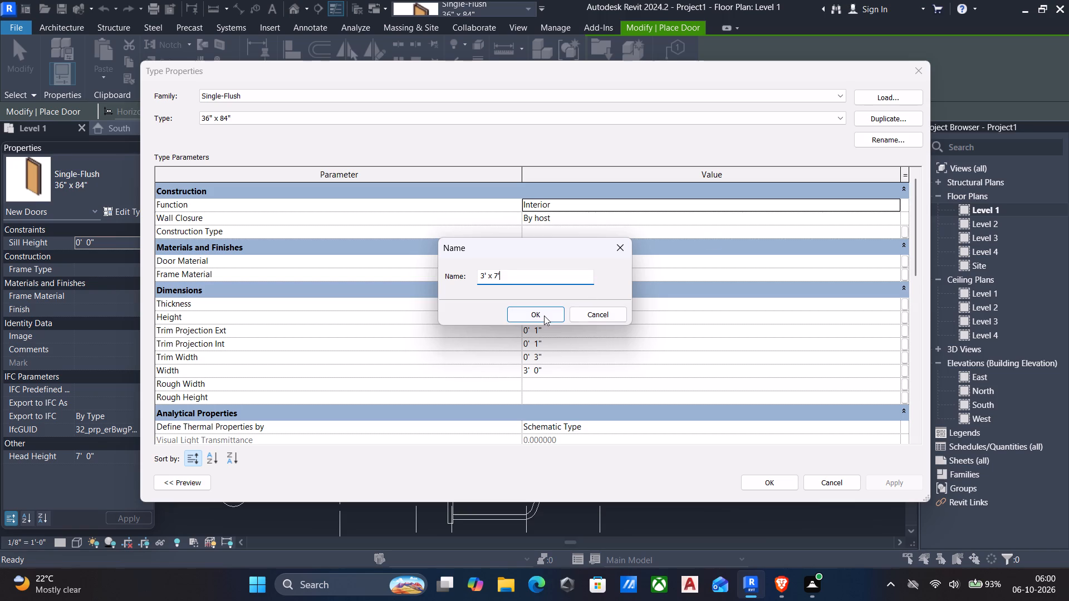
{"action": "left_click", "coordinate": [543, 316]}
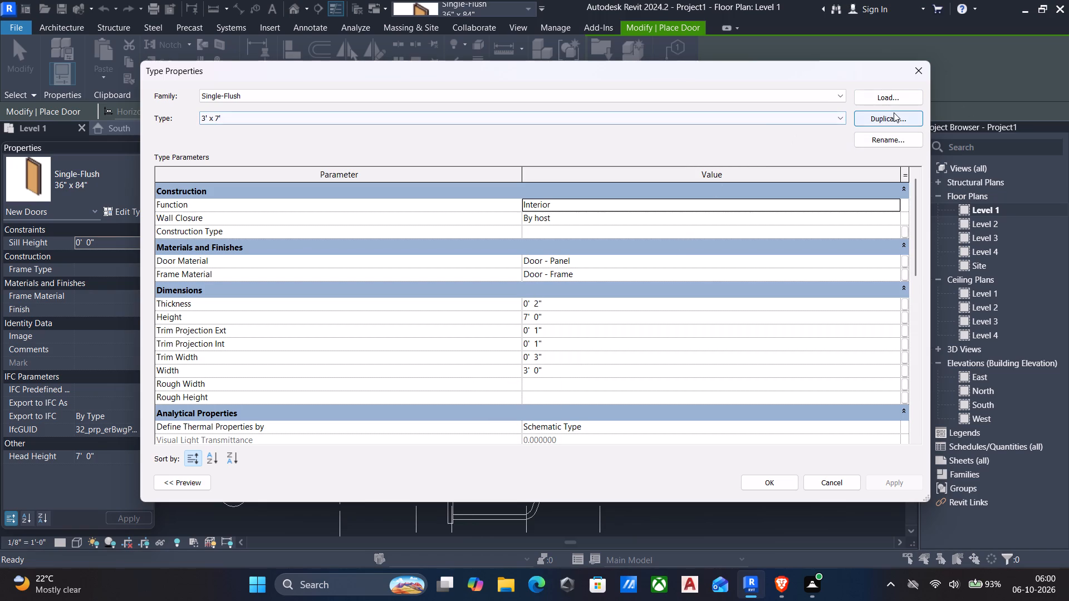
Rename the duplicated Single-Flush door type as 2'6"x 7'.
{"action": "left_click", "coordinate": [890, 145]}
{"action": "scroll", "coordinate": [506, 295], "scroll_direction": "up", "scroll_amount": 4}
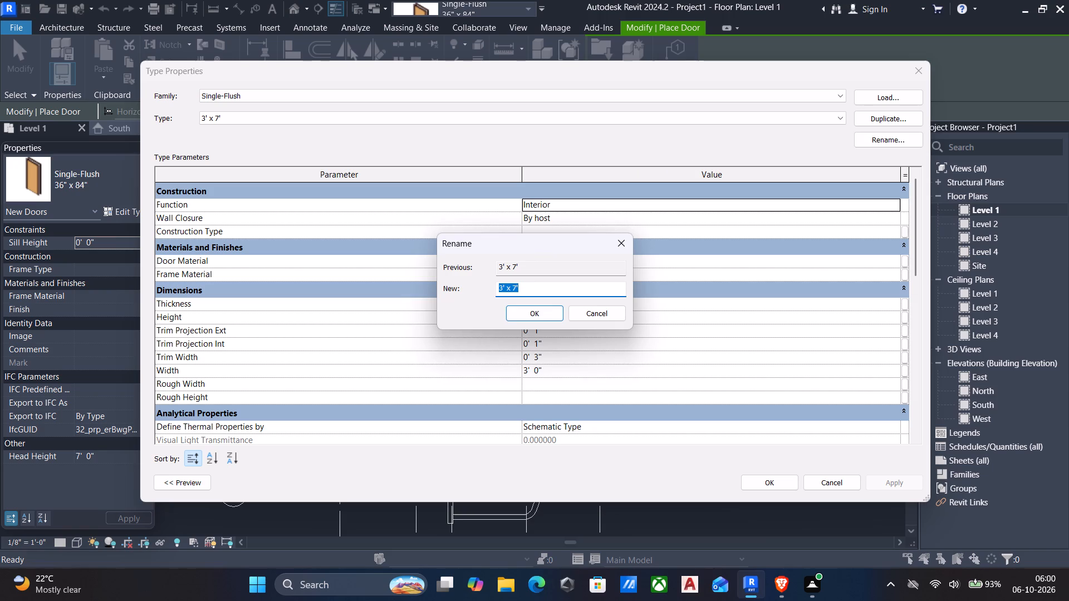
{"action": "scroll", "coordinate": [506, 294], "scroll_direction": "up", "scroll_amount": 1}
{"action": "left_click", "coordinate": [506, 287]}
{"action": "key", "text": "BackSpace"}
{"action": "key", "text": "BackSpace"}
{"action": "key", "text": "BackSpace"}
{"action": "key", "text": "BackSpace"}
{"action": "type", "text": "2'6\""}
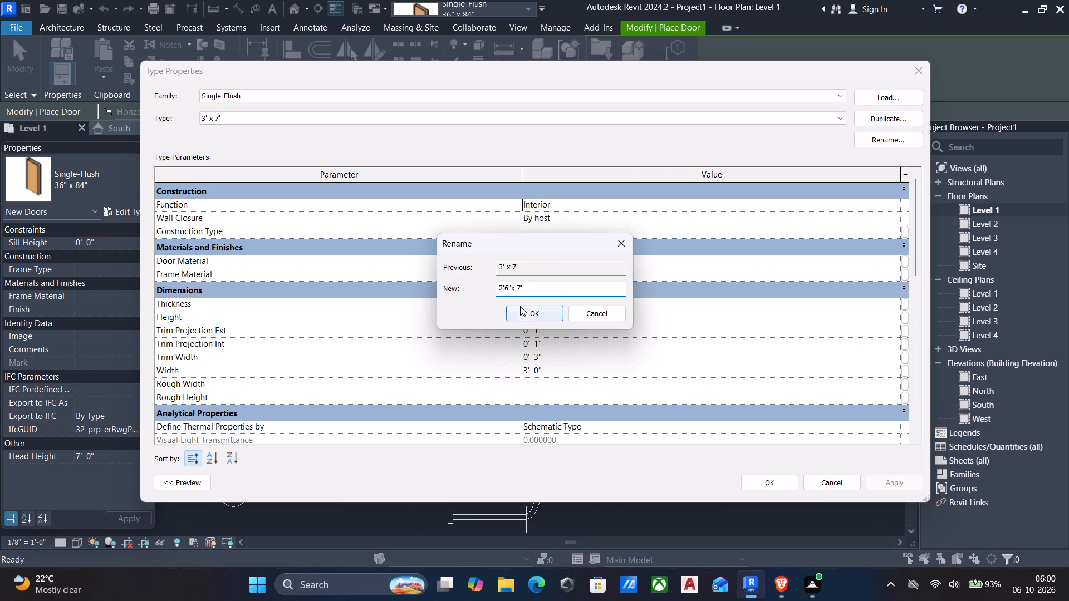
{"action": "left_click", "coordinate": [522, 310]}
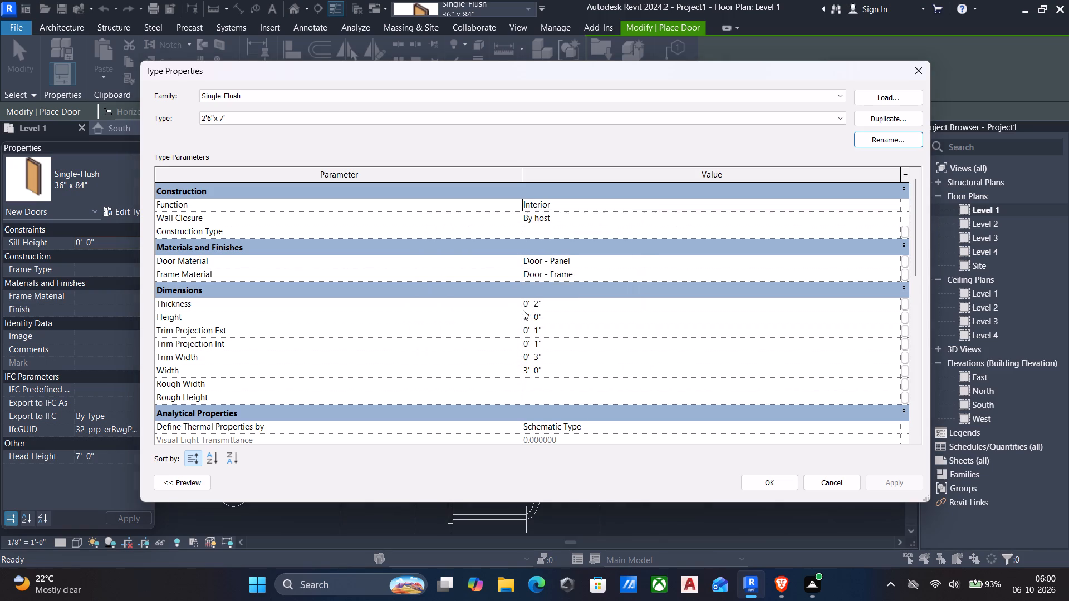
Set the door type's width to 2'6" and apply the type properties.
{"action": "left_click", "coordinate": [558, 370]}
{"action": "type", "text": "2'6\""}
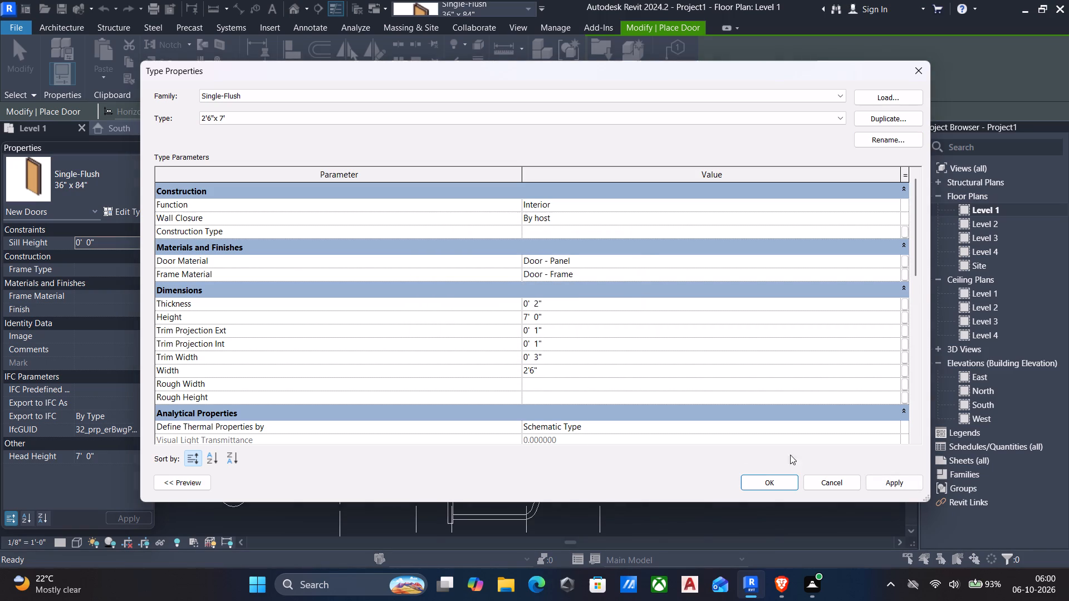
{"action": "left_click", "coordinate": [879, 481]}
{"action": "left_click", "coordinate": [781, 483]}
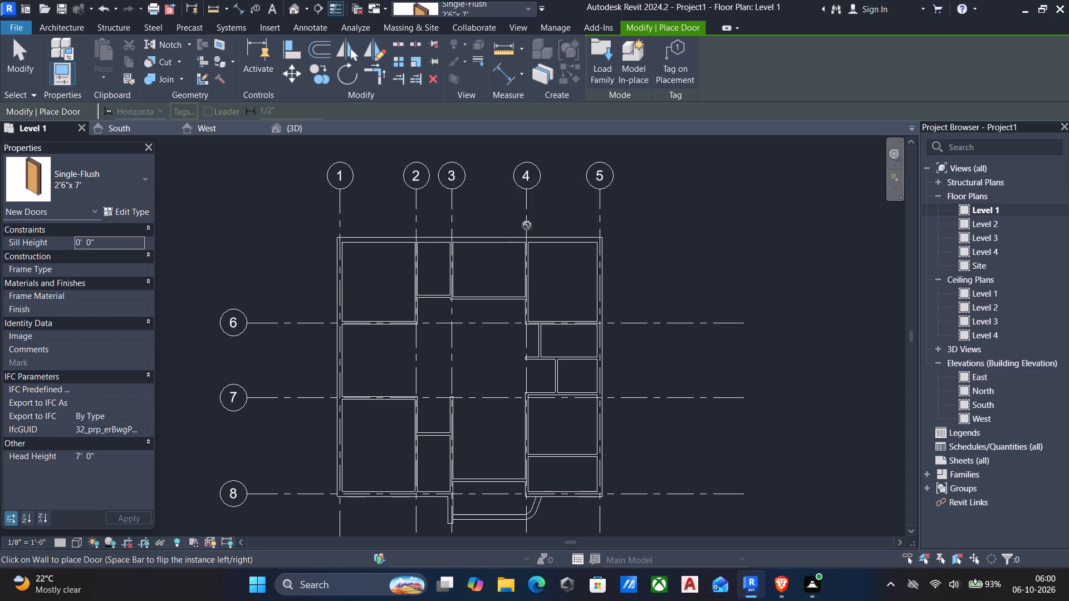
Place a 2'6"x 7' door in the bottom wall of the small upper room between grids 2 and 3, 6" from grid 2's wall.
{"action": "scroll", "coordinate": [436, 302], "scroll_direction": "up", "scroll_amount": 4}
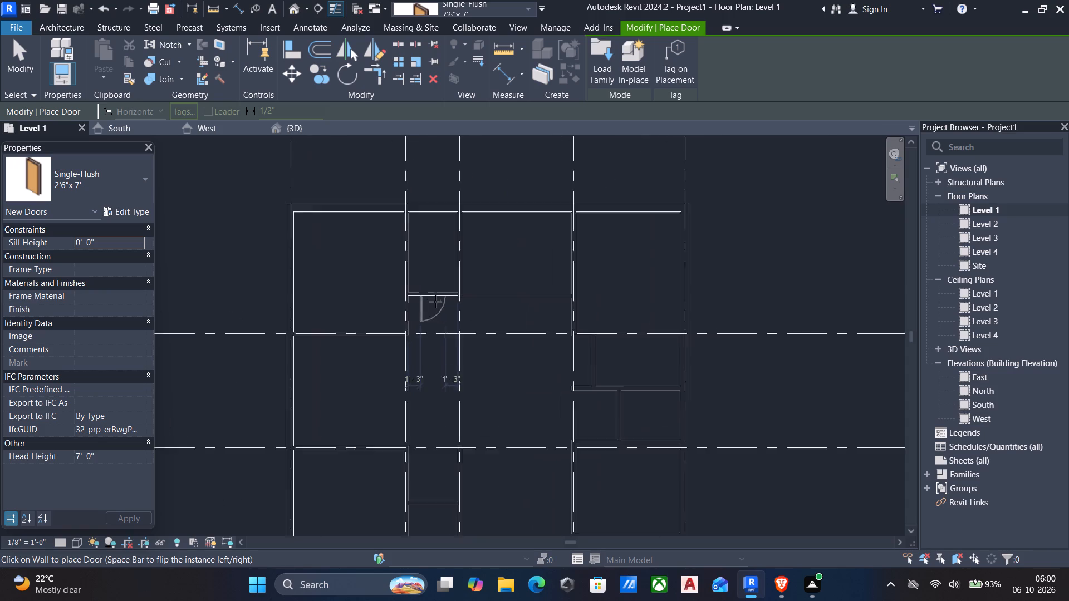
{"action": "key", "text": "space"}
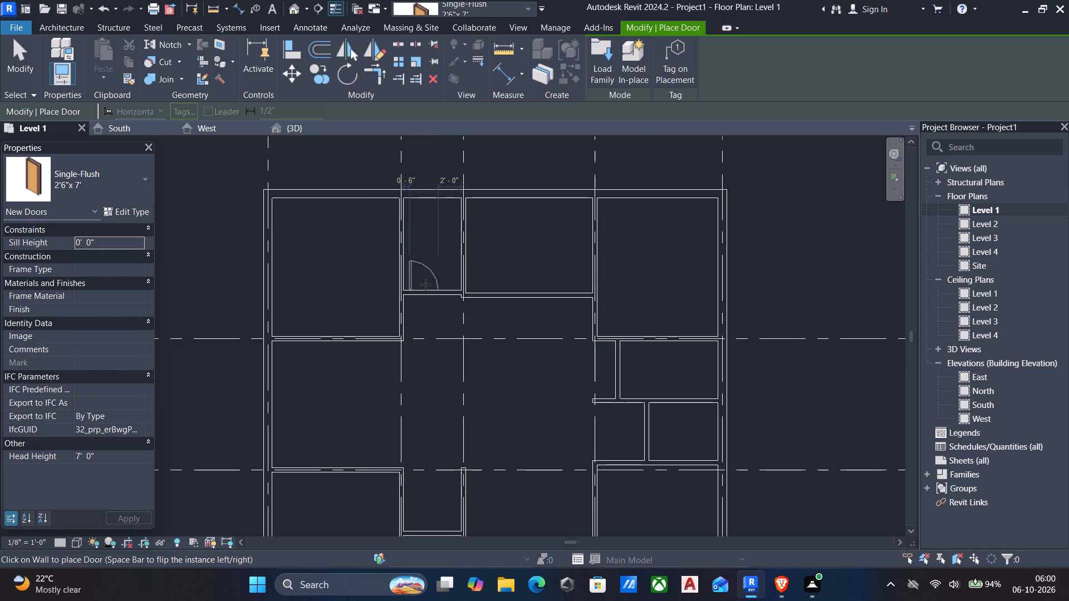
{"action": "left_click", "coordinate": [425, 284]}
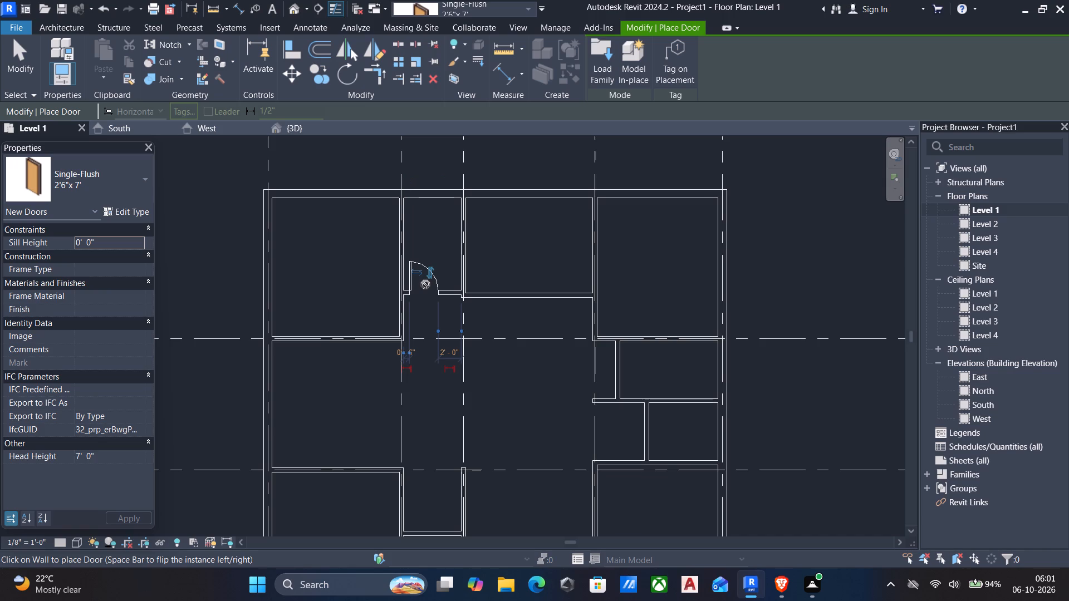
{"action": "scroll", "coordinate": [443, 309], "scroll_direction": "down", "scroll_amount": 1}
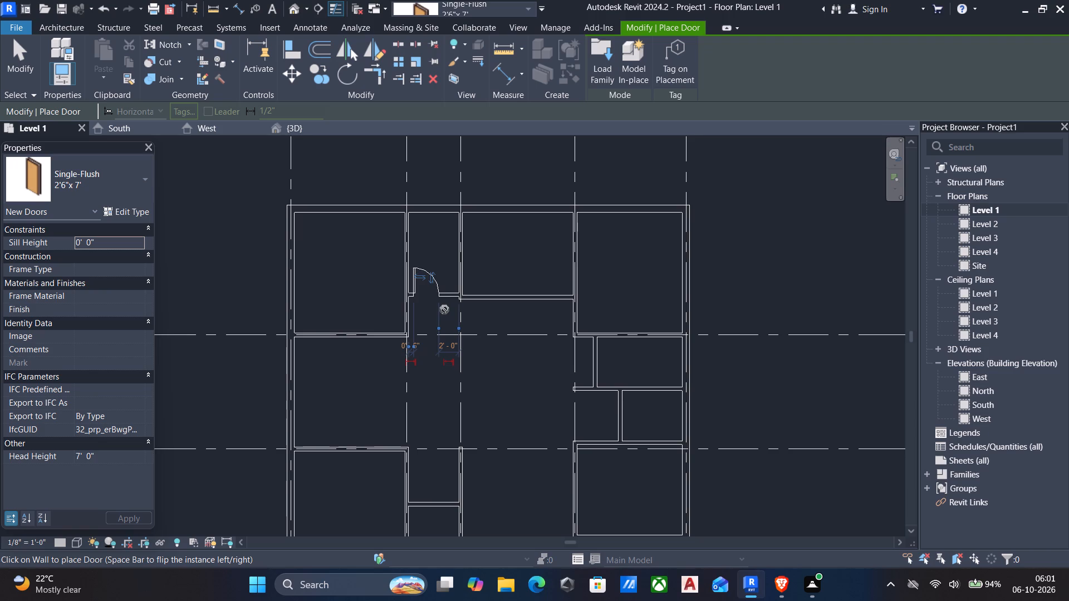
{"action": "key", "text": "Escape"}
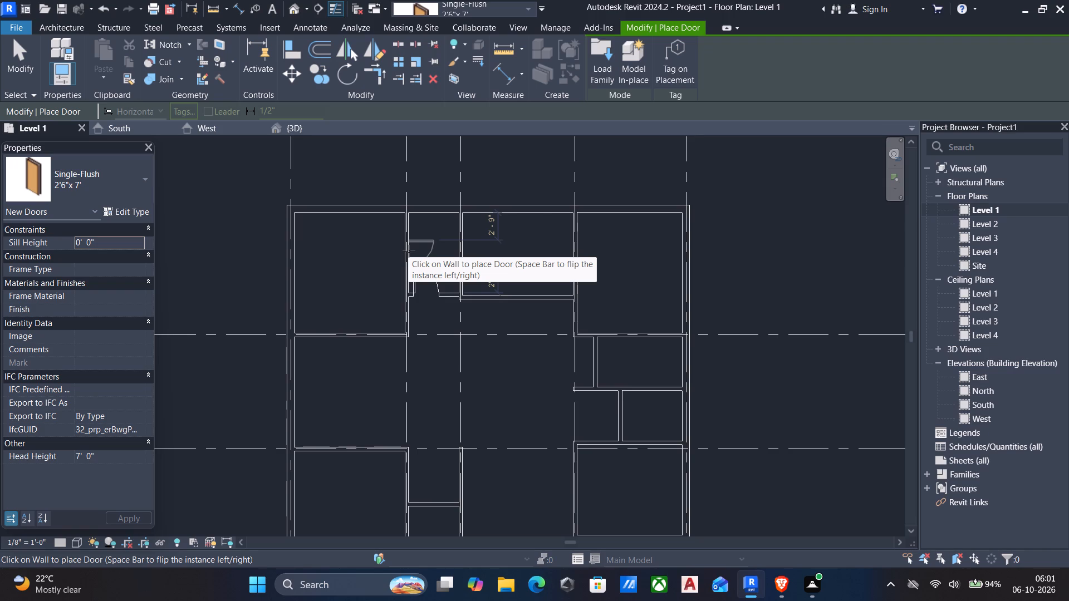
Place a 2'6"x 7' door in the grid 2 wall of the small upper room, centered with 2'-9" on each side.
{"action": "left_click", "coordinate": [409, 251]}
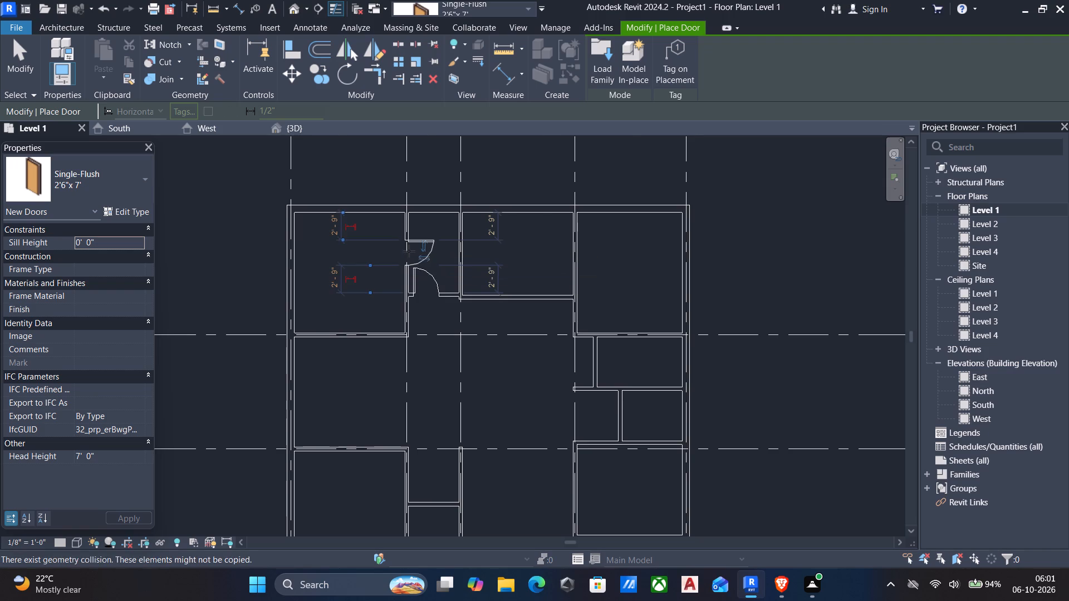
Place a 2'6"x 7' door in the grid 6 wall between grids 4 and 5, swinging down, 6" from the short partition.
{"action": "scroll", "coordinate": [438, 285], "scroll_direction": "down", "scroll_amount": 2}
{"action": "middle_click_drag", "start_coordinate": [450, 299], "coordinate": [447, 244]}
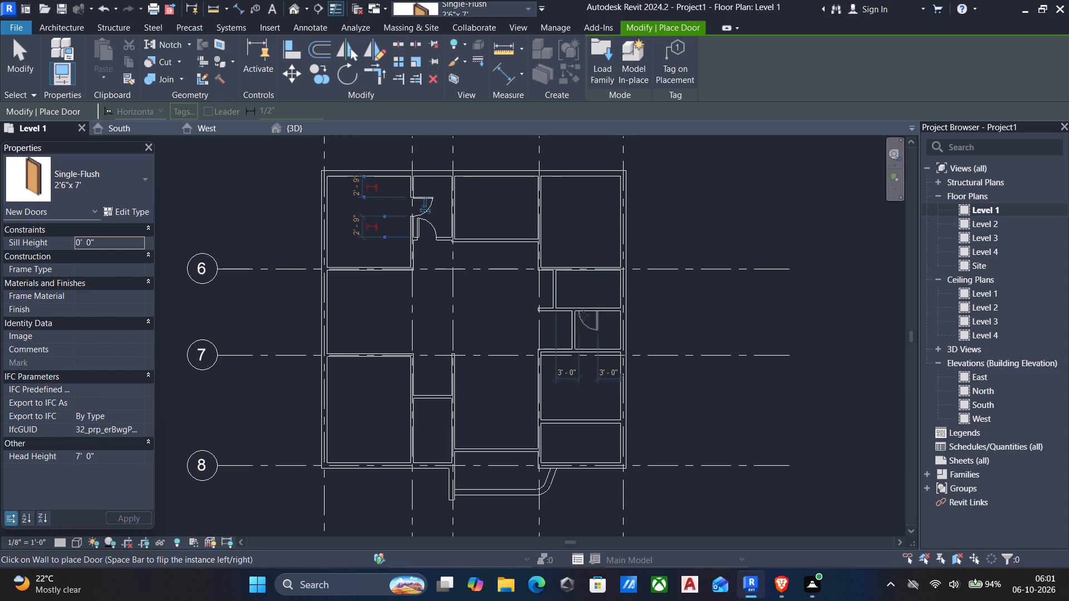
{"action": "scroll", "coordinate": [572, 276], "scroll_direction": "up", "scroll_amount": 4}
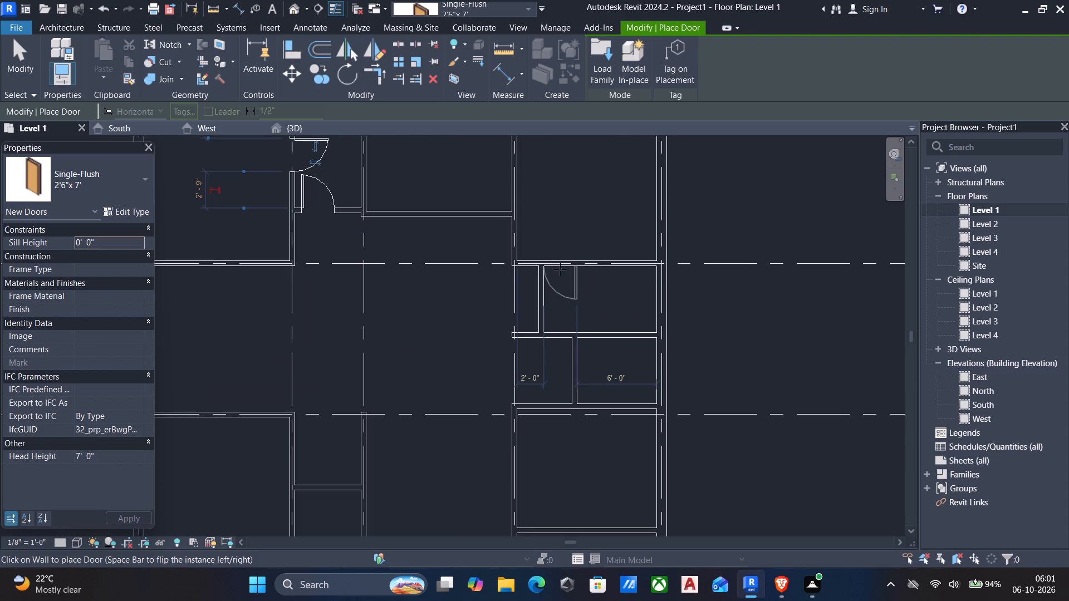
{"action": "key", "text": "space"}
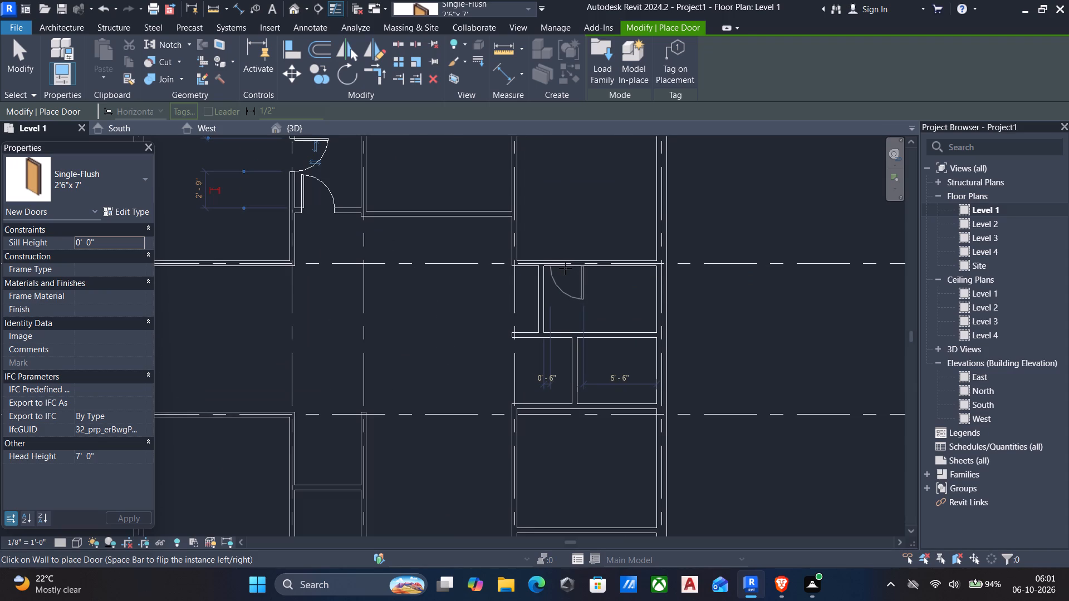
{"action": "left_click", "coordinate": [565, 268]}
Place a 2'6"x 7' door in the short vertical partition just above grid 7 between grids 4 and 5, 2" from the lower wall.
{"action": "scroll", "coordinate": [586, 387], "scroll_direction": "up", "scroll_amount": 5}
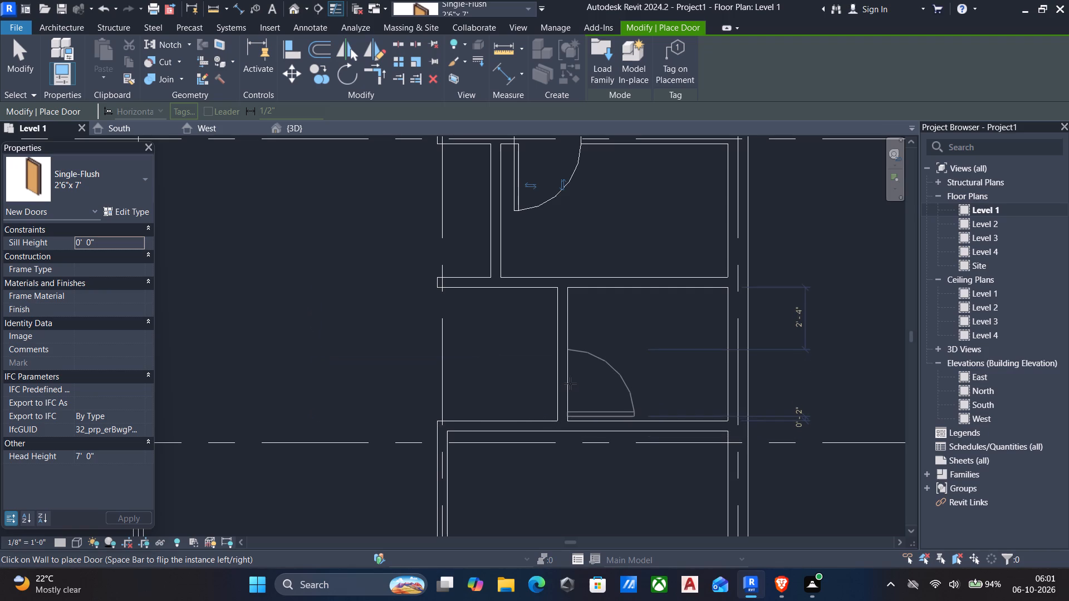
{"action": "left_click", "coordinate": [570, 383]}
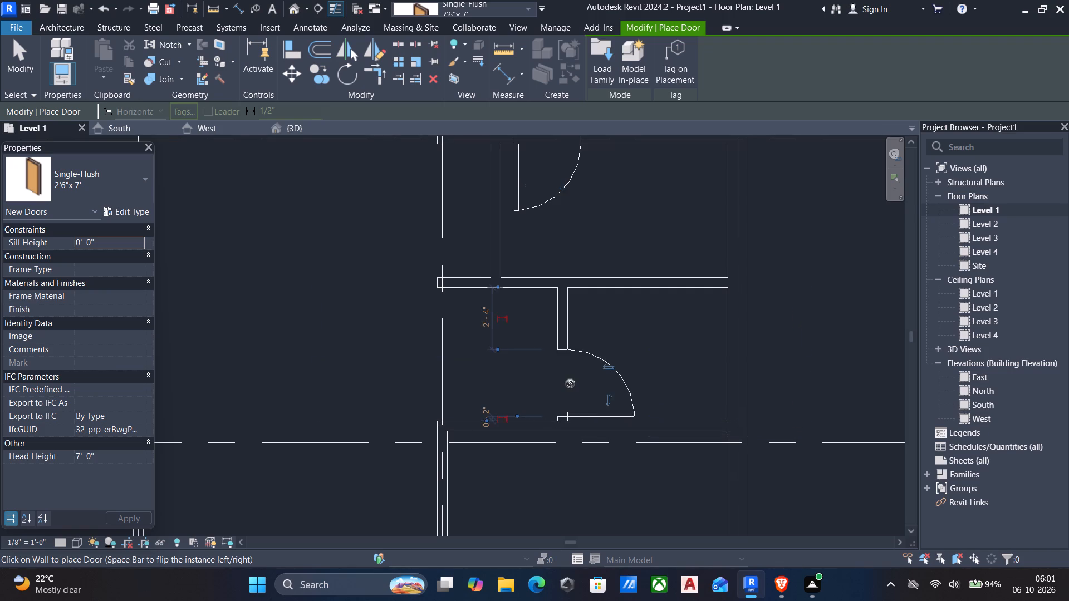
Place a 2'6"x 7' door in the horizontal wall above grid 8 between grids 4 and 5, 2'-6" from grid 4's wall.
{"action": "scroll", "coordinate": [570, 383], "scroll_direction": "down", "scroll_amount": 5}
{"action": "middle_click_drag", "start_coordinate": [570, 382], "coordinate": [577, 350]}
{"action": "scroll", "coordinate": [577, 348], "scroll_direction": "up", "scroll_amount": 1}
{"action": "scroll", "coordinate": [583, 391], "scroll_direction": "down", "scroll_amount": 3}
{"action": "middle_click_drag", "start_coordinate": [585, 406], "coordinate": [595, 383]}
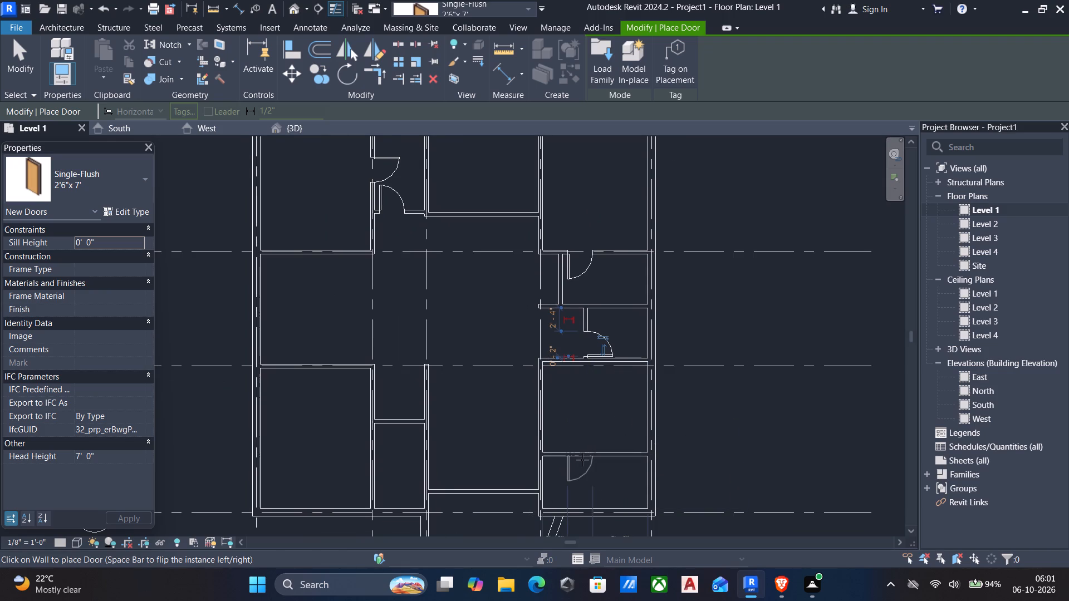
{"action": "left_click", "coordinate": [582, 460]}
Place a 2'6"x 7' door in the grid 2 wall of the small lower room above grid 8, centered with 3'-0" on each side.
{"action": "scroll", "coordinate": [570, 473], "scroll_direction": "down", "scroll_amount": 2}
{"action": "middle_click_drag", "start_coordinate": [570, 476], "coordinate": [612, 432]}
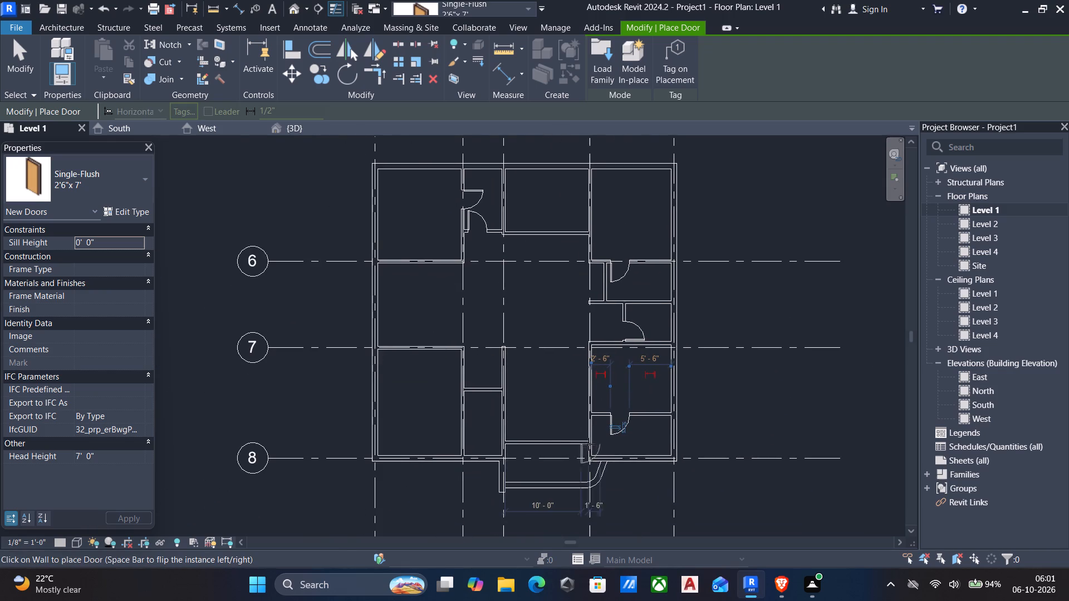
{"action": "key", "text": "space"}
{"action": "left_click", "coordinate": [469, 425]}
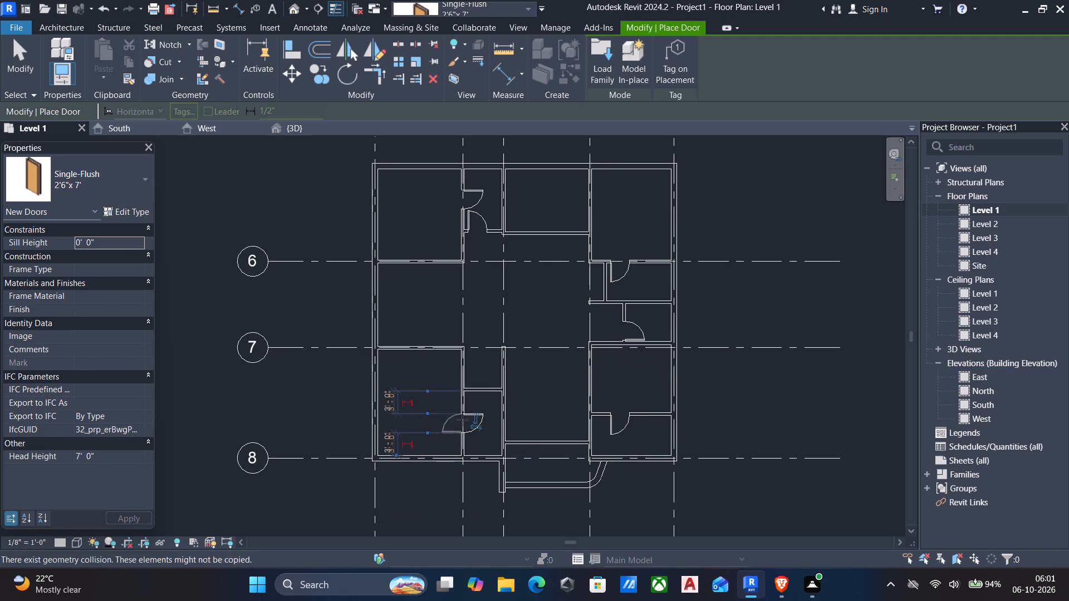
{"action": "key", "text": "Escape"}
{"action": "key", "text": "Escape"}
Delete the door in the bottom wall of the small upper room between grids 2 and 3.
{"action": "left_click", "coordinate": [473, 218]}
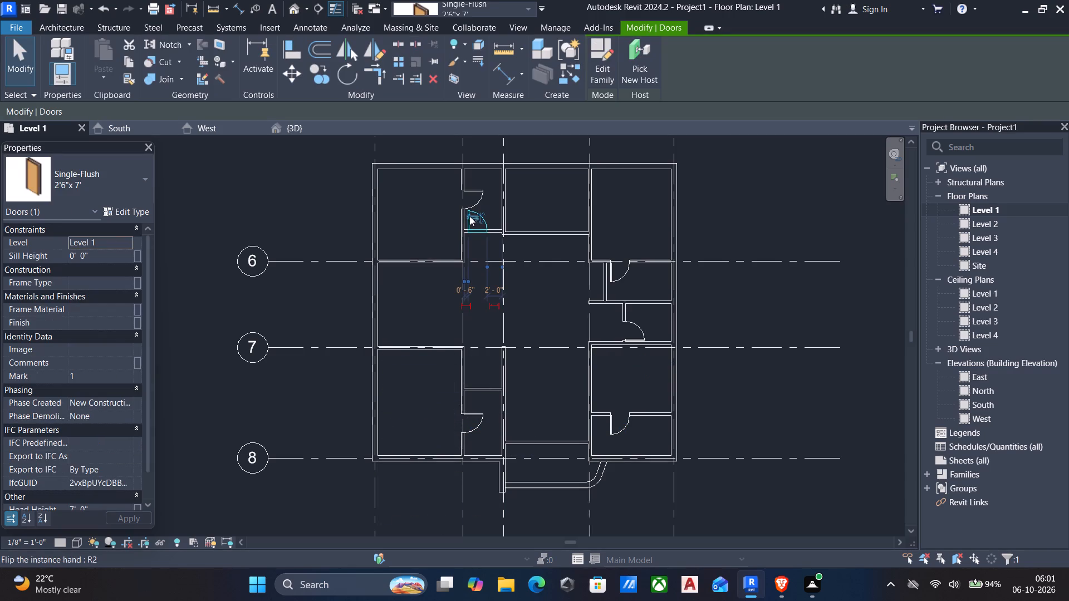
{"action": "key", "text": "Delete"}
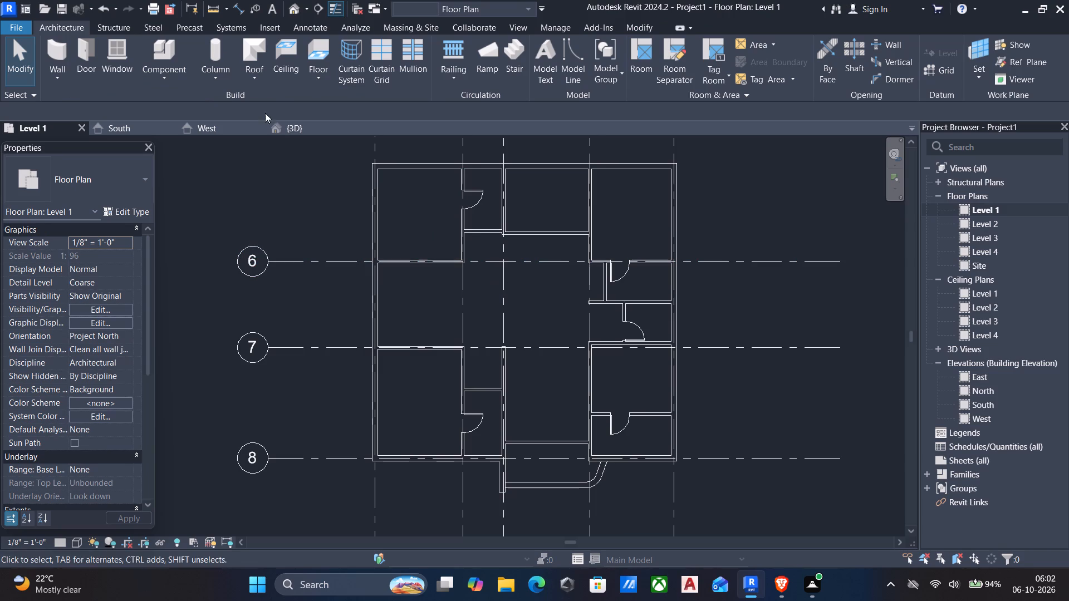
Place a 36" x 84" door in the grid 2 wall just above grid 6, 3 3/4" from each end, swinging into the room between grids 1 and 2.
{"action": "key", "text": "d"}
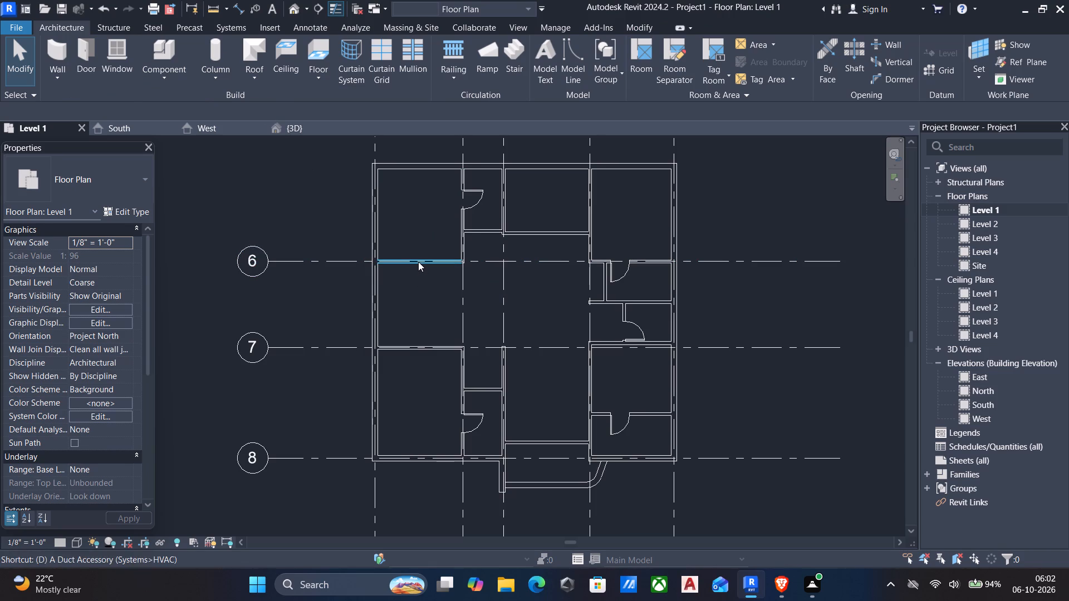
{"action": "key", "text": "r"}
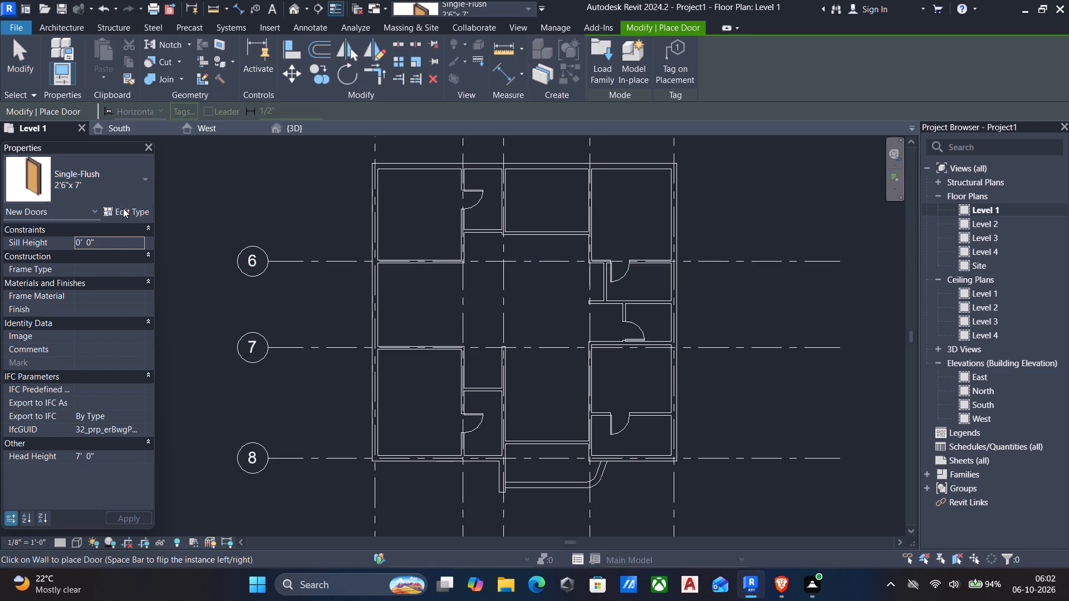
{"action": "left_click", "coordinate": [117, 180]}
{"action": "scroll", "coordinate": [48, 276], "scroll_direction": "up", "scroll_amount": 5}
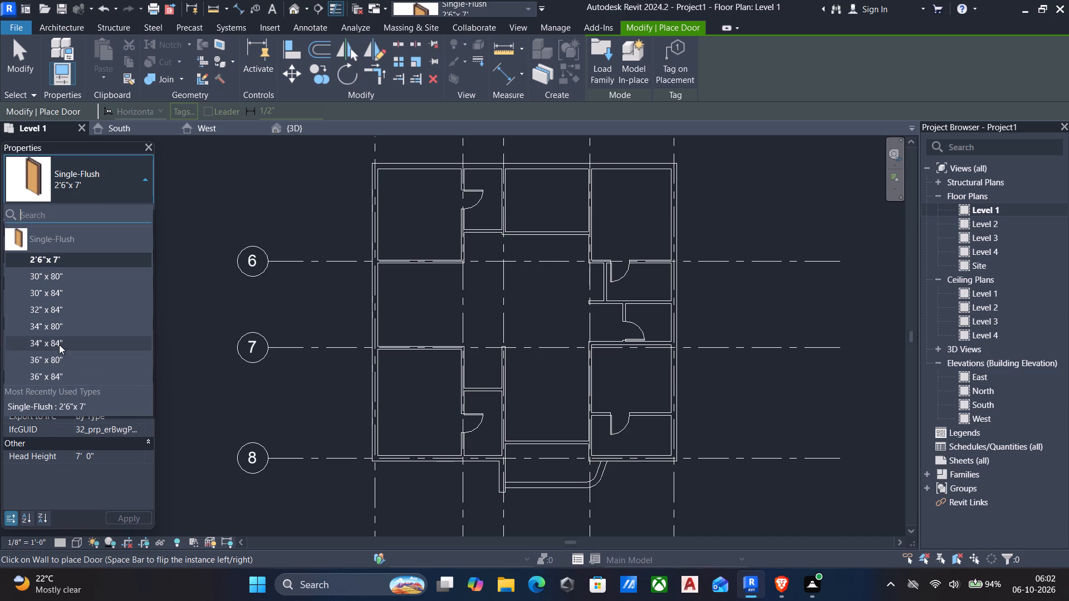
{"action": "left_click", "coordinate": [55, 378]}
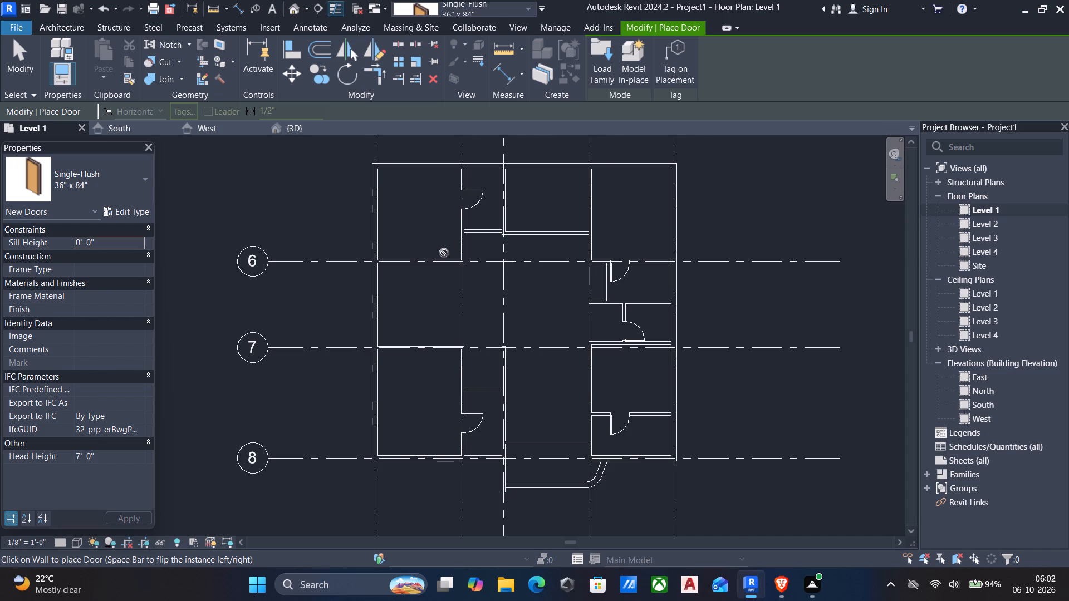
{"action": "scroll", "coordinate": [445, 253], "scroll_direction": "up", "scroll_amount": 5}
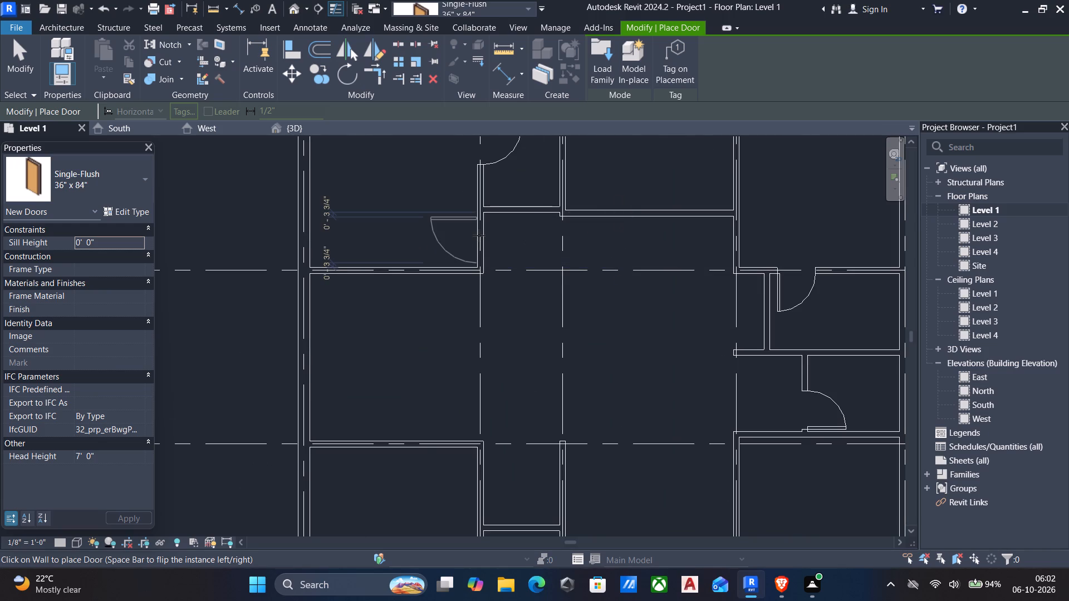
{"action": "key", "text": "space"}
{"action": "scroll", "coordinate": [479, 235], "scroll_direction": "up", "scroll_amount": 3}
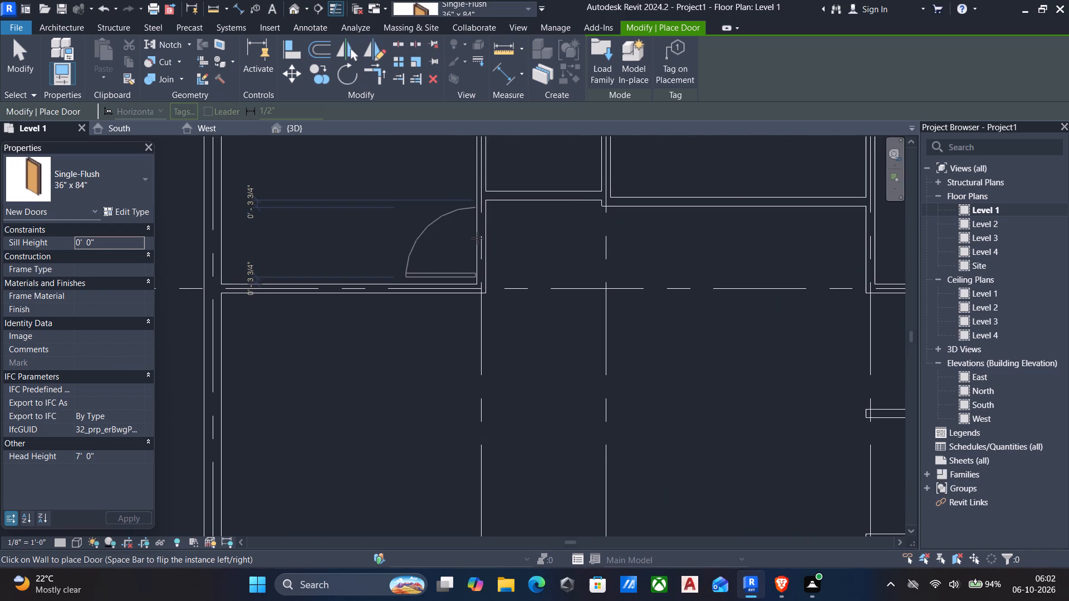
{"action": "left_click", "coordinate": [477, 238]}
Place a 36" x 84" door in the bottom wall of the upper room between grids 3 and 4, 6" from grid 4's wall, swinging inward.
{"action": "scroll", "coordinate": [477, 248], "scroll_direction": "down", "scroll_amount": 3}
{"action": "scroll", "coordinate": [561, 279], "scroll_direction": "down", "scroll_amount": 2}
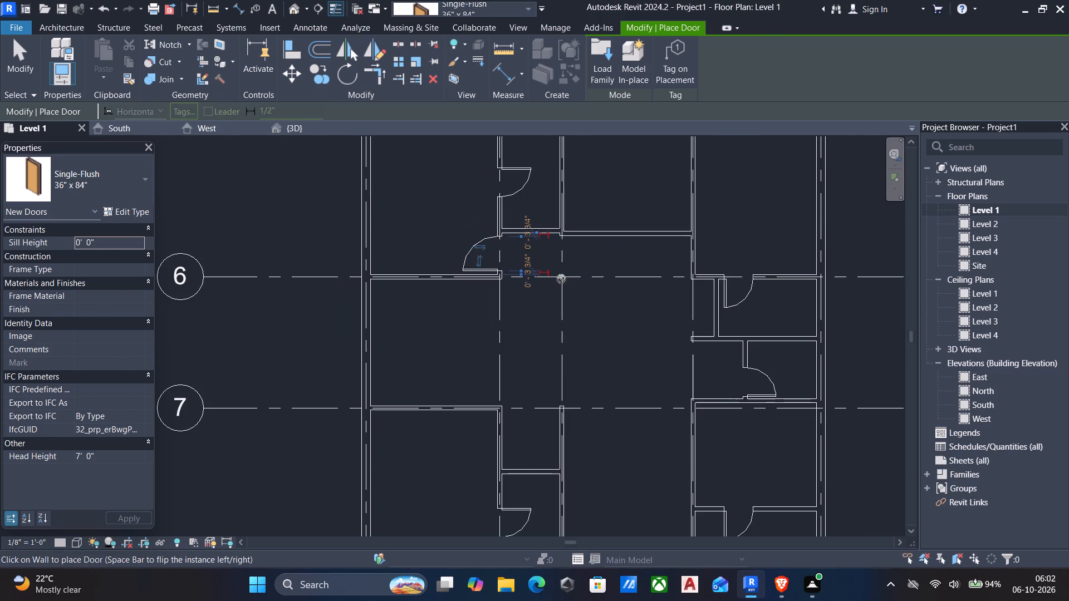
{"action": "scroll", "coordinate": [596, 290], "scroll_direction": "down", "scroll_amount": 2}
{"action": "middle_click_drag", "start_coordinate": [596, 292], "coordinate": [484, 338]}
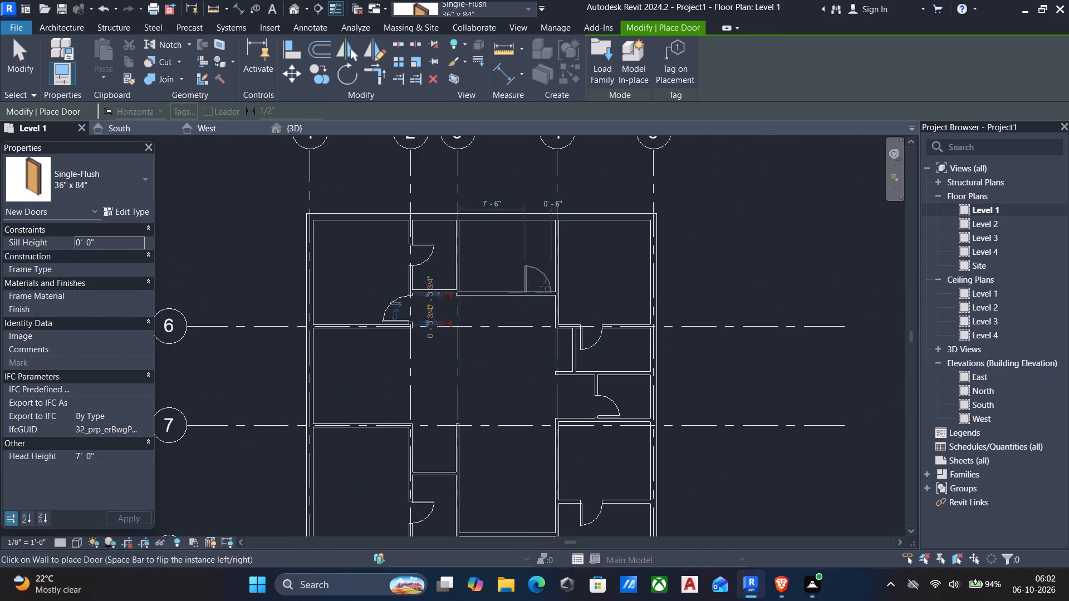
{"action": "scroll", "coordinate": [556, 273], "scroll_direction": "up", "scroll_amount": 4}
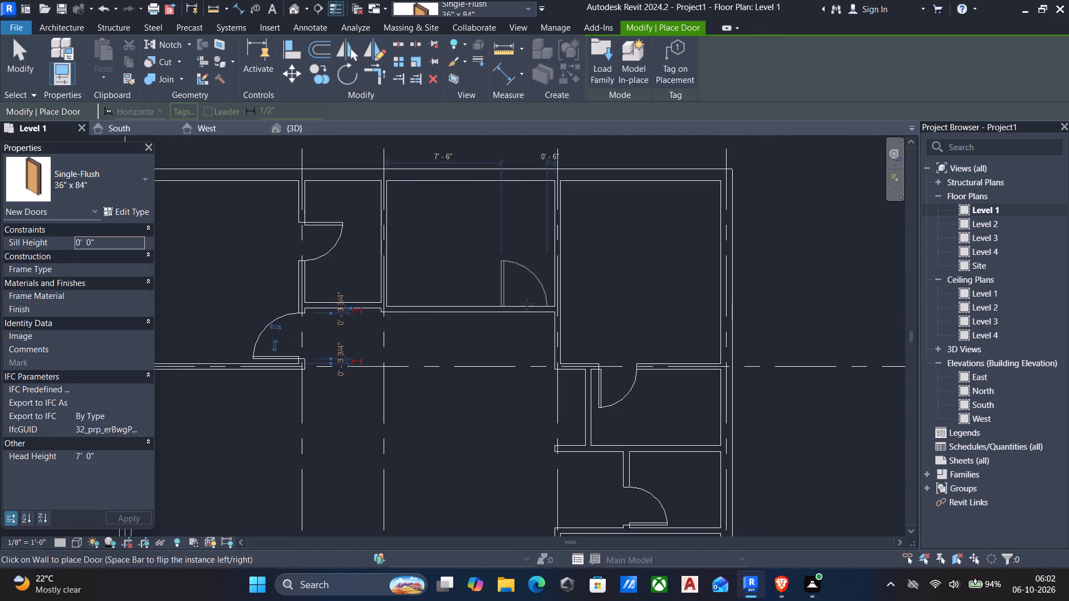
{"action": "key", "text": "space"}
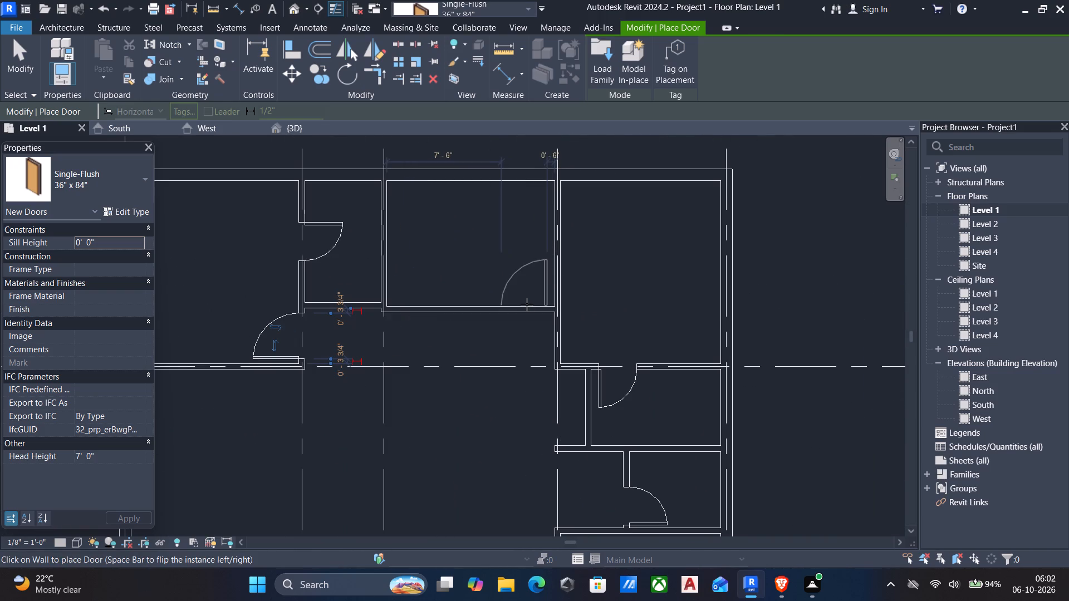
{"action": "scroll", "coordinate": [527, 304], "scroll_direction": "up", "scroll_amount": 1}
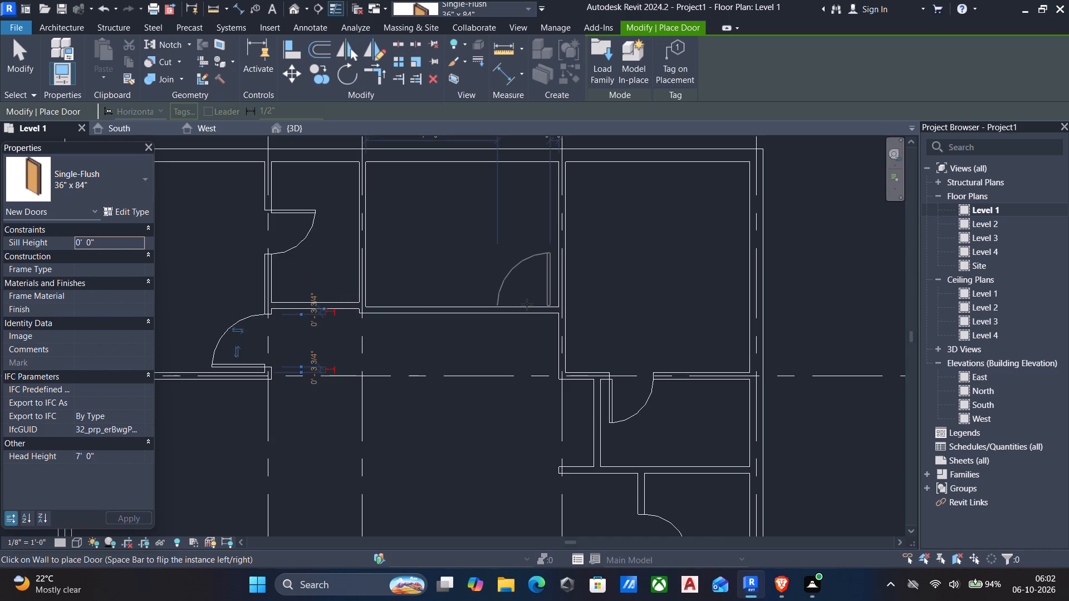
{"action": "left_click", "coordinate": [527, 304]}
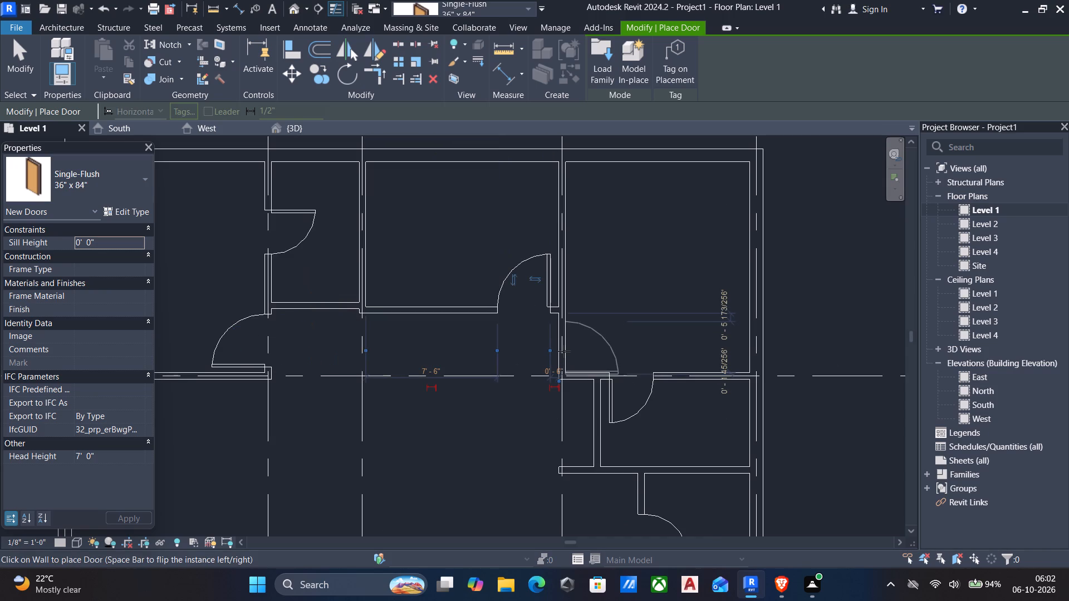
Place a 36" x 84" door in the grid 4 wall just above grid 6, 2 1/4" from each end, swinging into the room between grids 4 and 5.
{"action": "scroll", "coordinate": [564, 351], "scroll_direction": "up", "scroll_amount": 3}
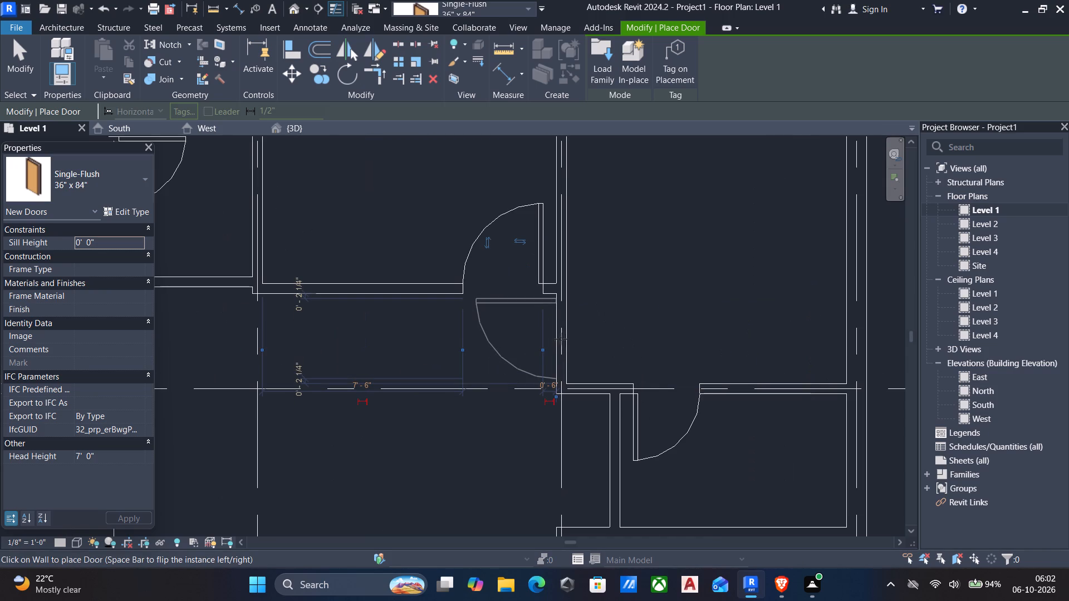
{"action": "left_click", "coordinate": [566, 338]}
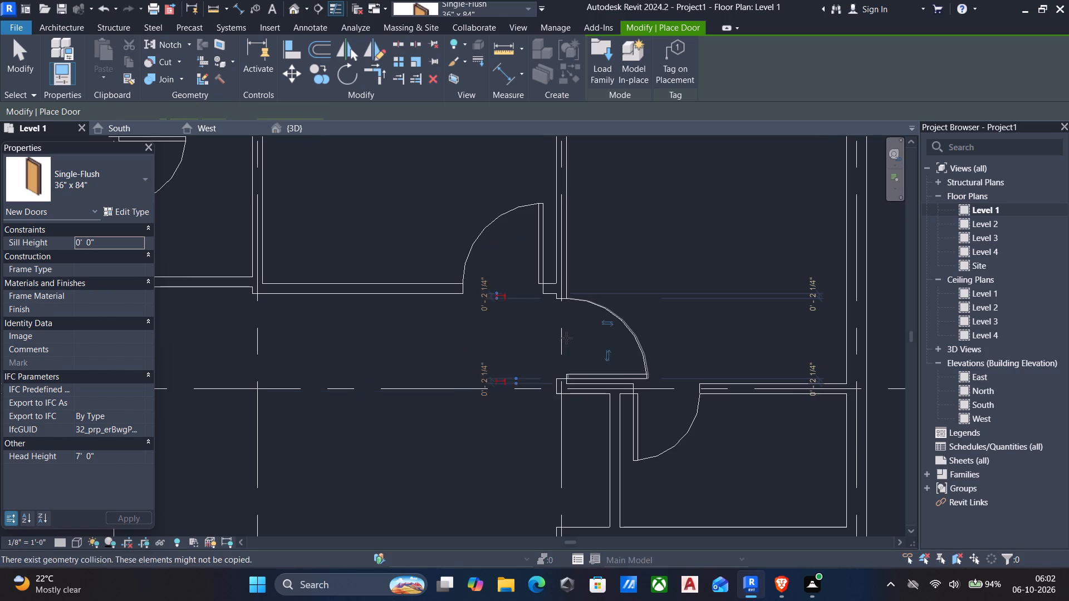
Examine the Level 1 plan between grids 6 and 8 for walls that still need 36" x 84" doors.
{"action": "scroll", "coordinate": [566, 338], "scroll_direction": "down", "scroll_amount": 8}
{"action": "middle_click_drag", "start_coordinate": [566, 390], "coordinate": [582, 343]}
{"action": "scroll", "coordinate": [580, 373], "scroll_direction": "down", "scroll_amount": 2}
{"action": "middle_click_drag", "start_coordinate": [578, 380], "coordinate": [578, 331]}
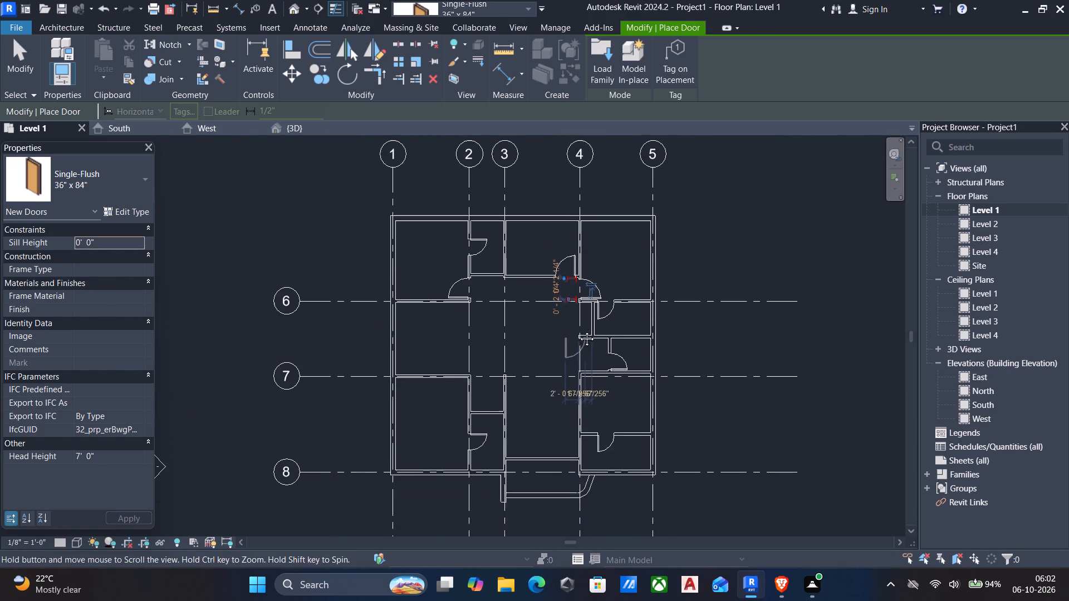
{"action": "middle_click_drag", "start_coordinate": [578, 331], "coordinate": [578, 328]}
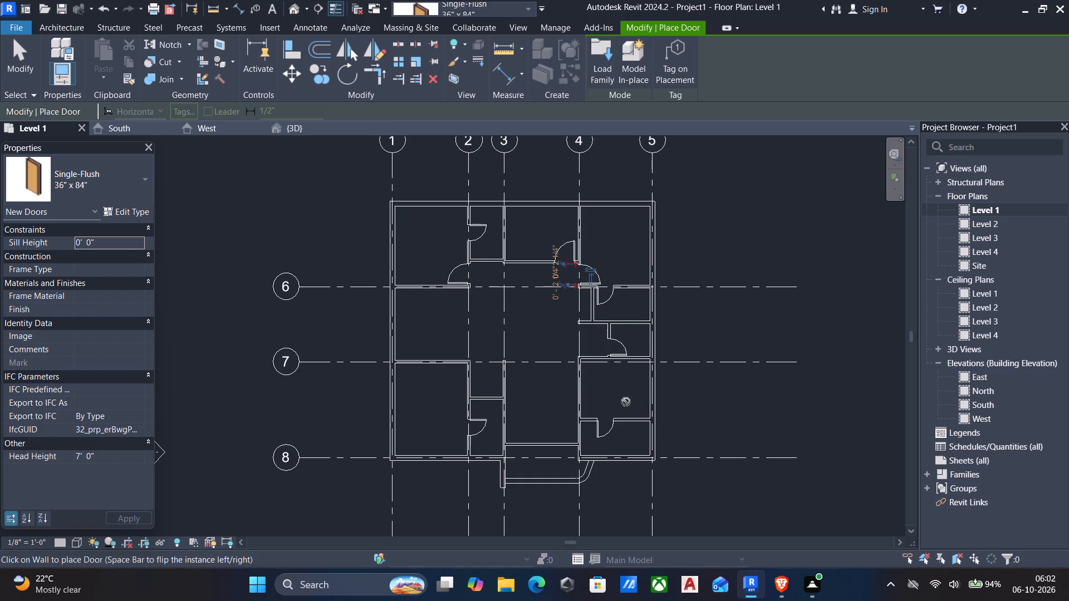
{"action": "middle_click_drag", "start_coordinate": [626, 393], "coordinate": [617, 326]}
{"action": "middle_click_drag", "start_coordinate": [597, 361], "coordinate": [595, 342]}
{"action": "middle_click_drag", "start_coordinate": [593, 357], "coordinate": [592, 331]}
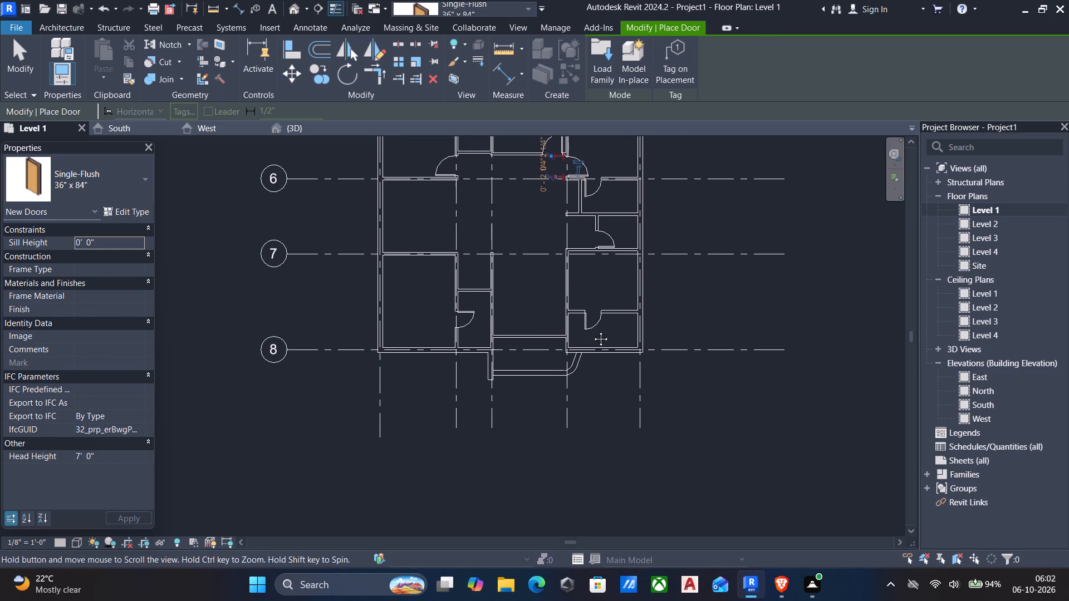
{"action": "middle_click_drag", "start_coordinate": [592, 331], "coordinate": [593, 322]}
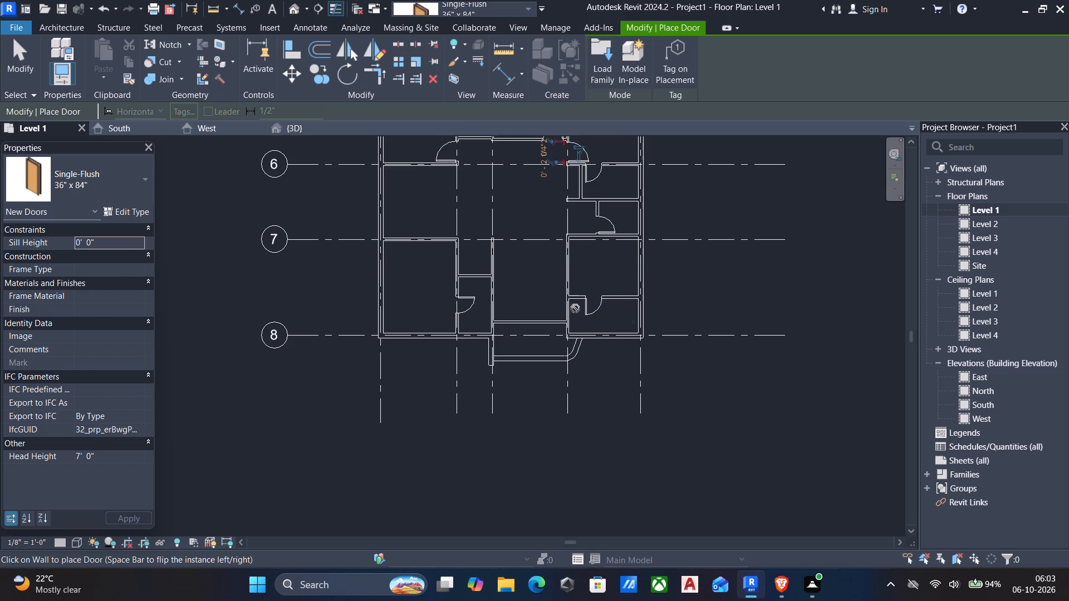
{"action": "middle_click_drag", "start_coordinate": [529, 311], "coordinate": [535, 351]}
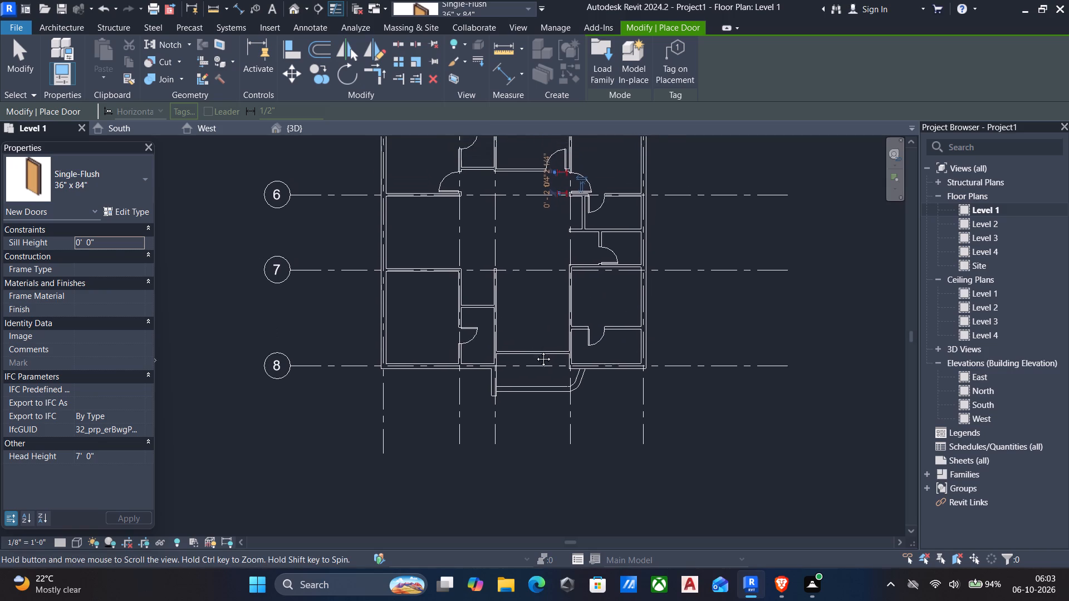
{"action": "middle_click_drag", "start_coordinate": [535, 351], "coordinate": [549, 375]}
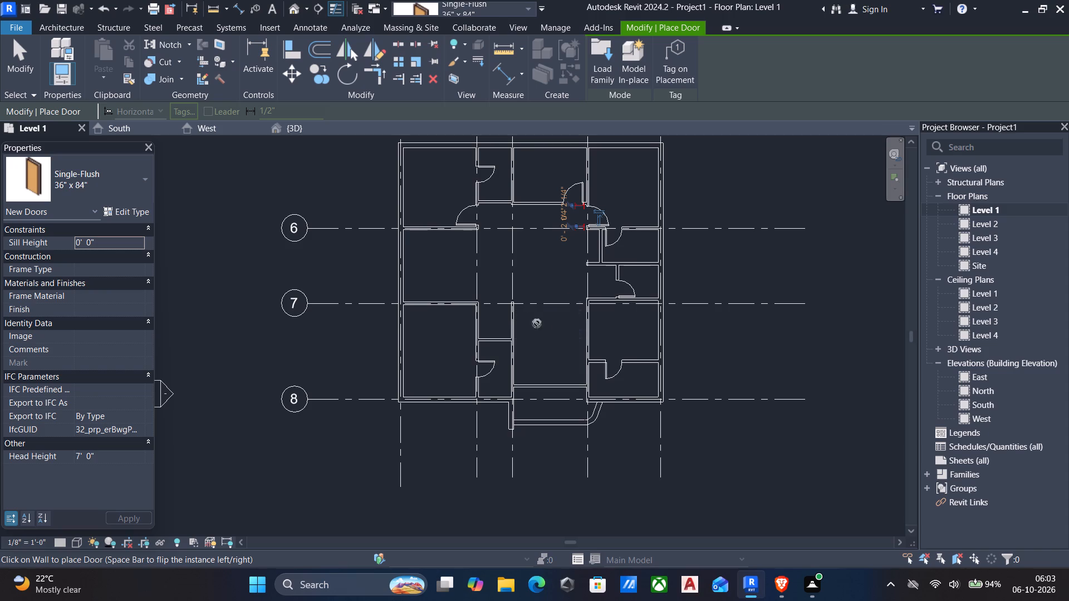
{"action": "middle_click_drag", "start_coordinate": [608, 334], "coordinate": [613, 336]}
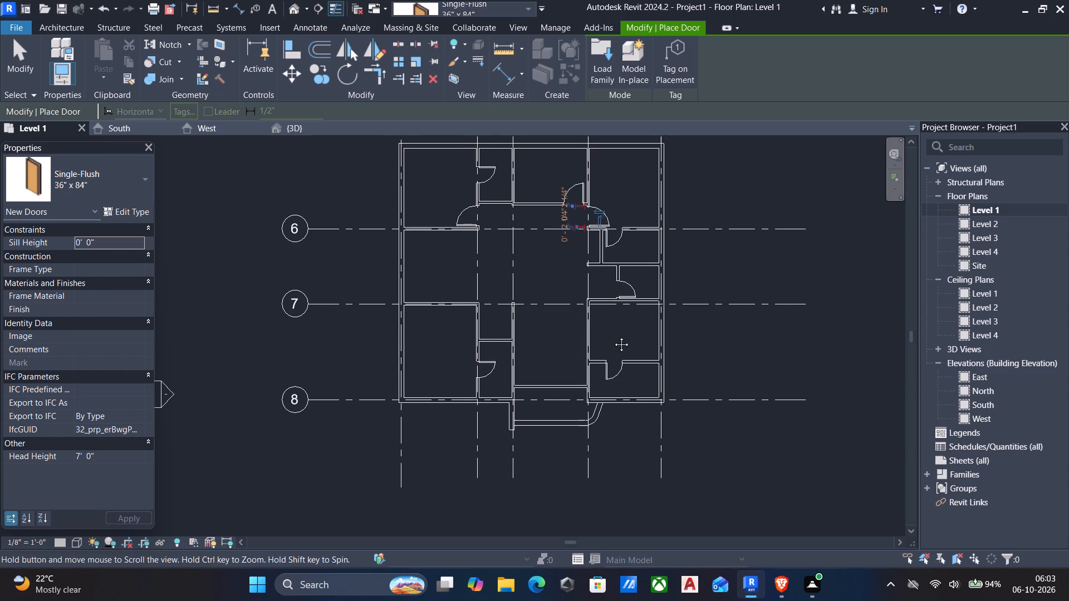
{"action": "middle_click_drag", "start_coordinate": [613, 336], "coordinate": [643, 343]}
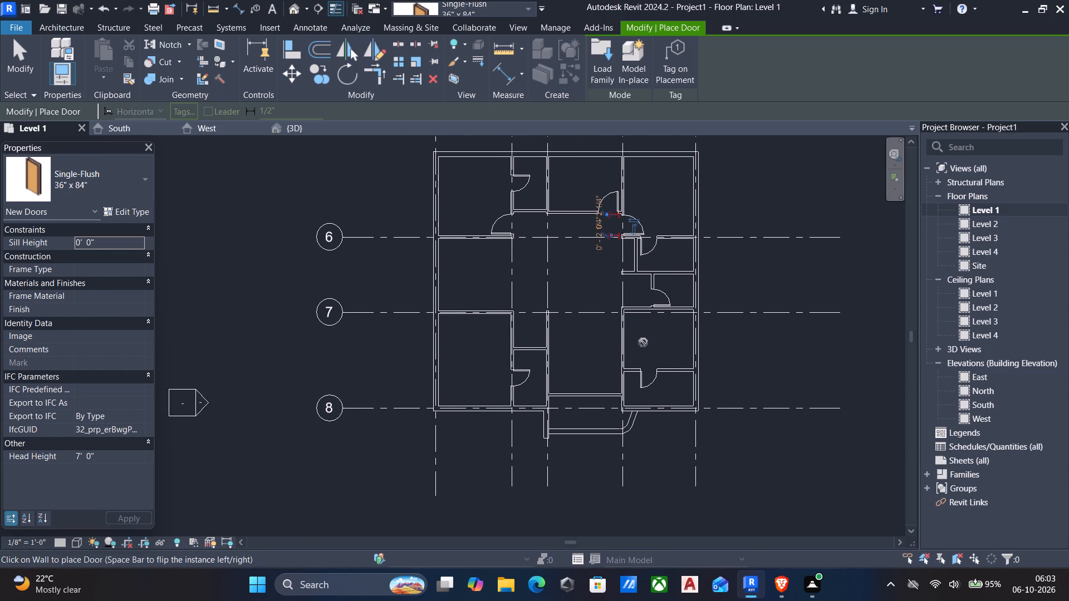
{"action": "scroll", "coordinate": [530, 337], "scroll_direction": "up", "scroll_amount": 6}
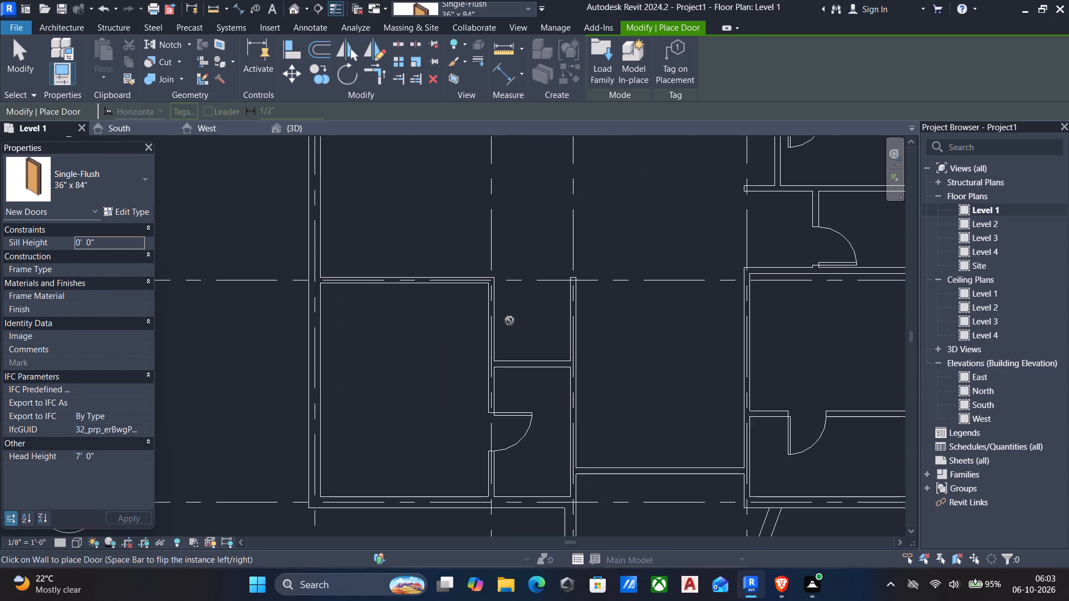
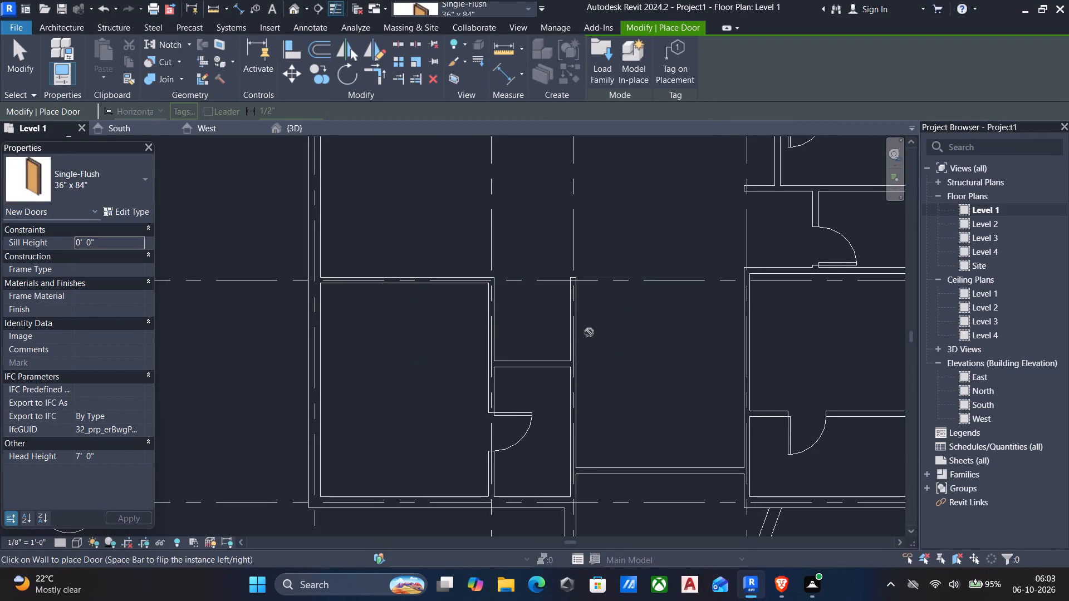
Trim the grid 7 wall and the grid 3 wall below it so they meet in a corner.
{"action": "key", "text": "Escape"}
{"action": "key", "text": "Escape"}
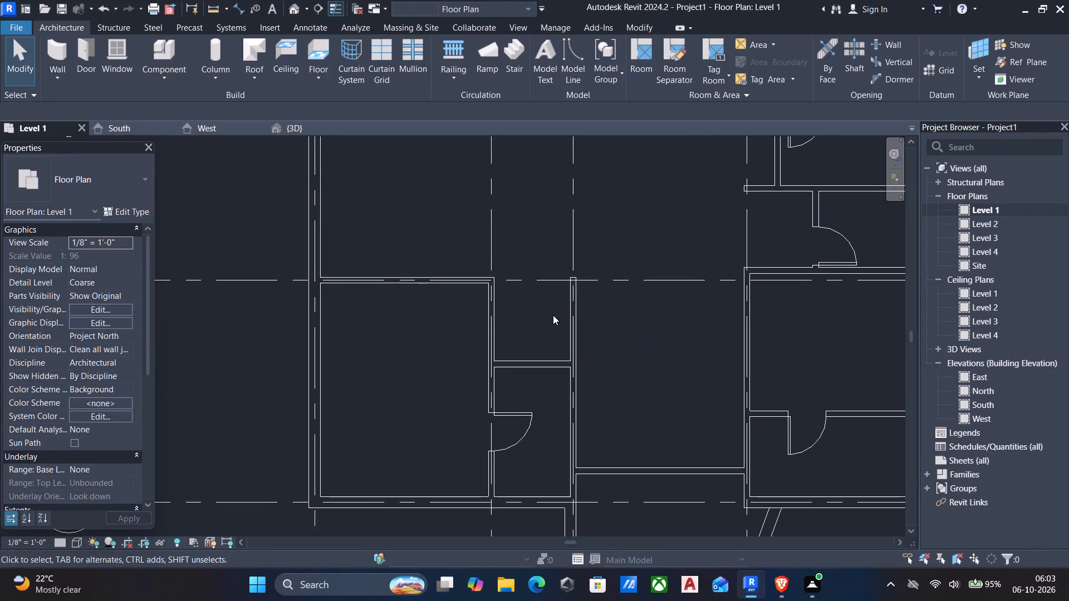
{"action": "key", "text": "t"}
{"action": "key", "text": "r"}
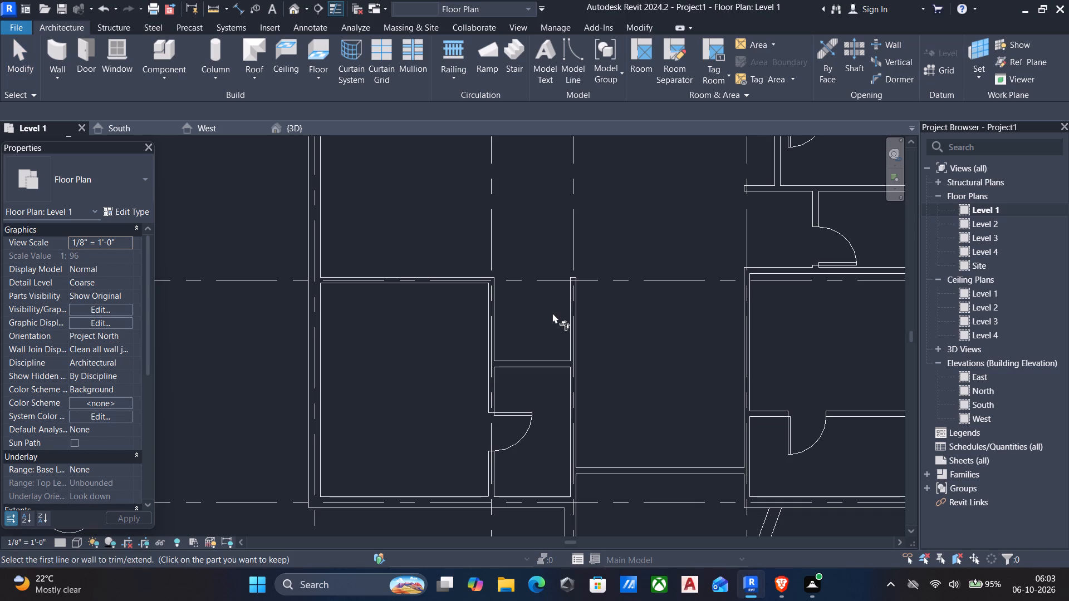
{"action": "left_click", "coordinate": [572, 298]}
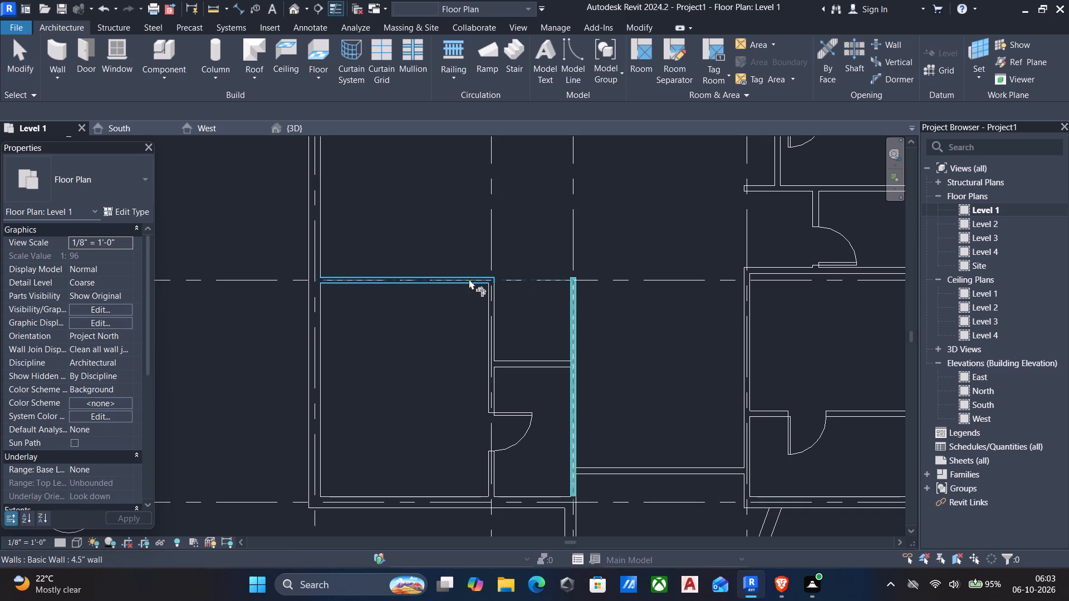
{"action": "left_click", "coordinate": [469, 279]}
{"action": "key", "text": "Escape"}
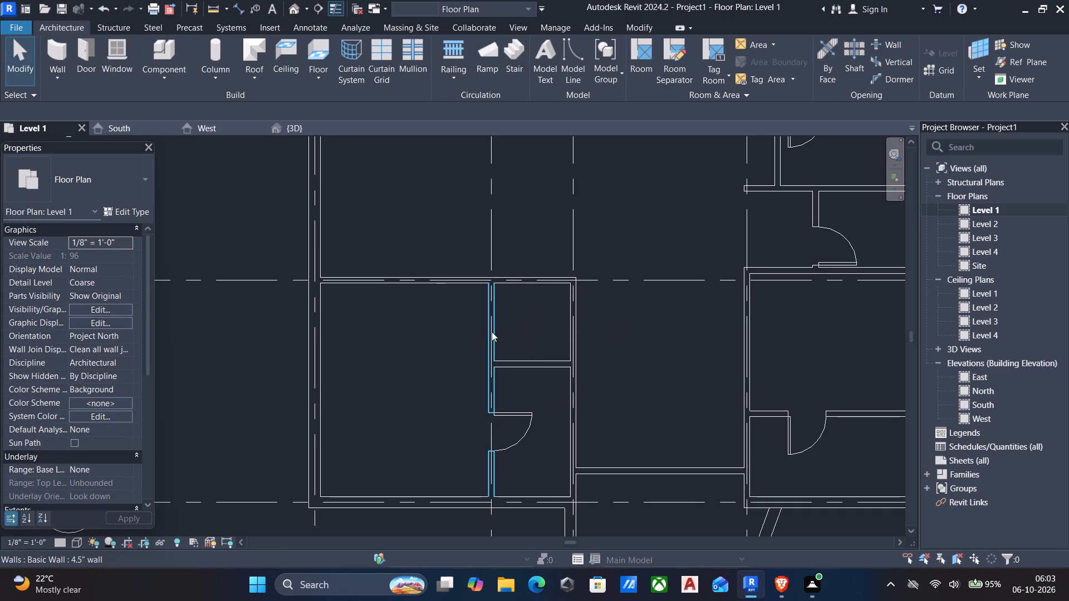
Shorten the grid 2 wall below grid 7 so its upper end stops just above the small cross wall.
{"action": "type", "text": "al"}
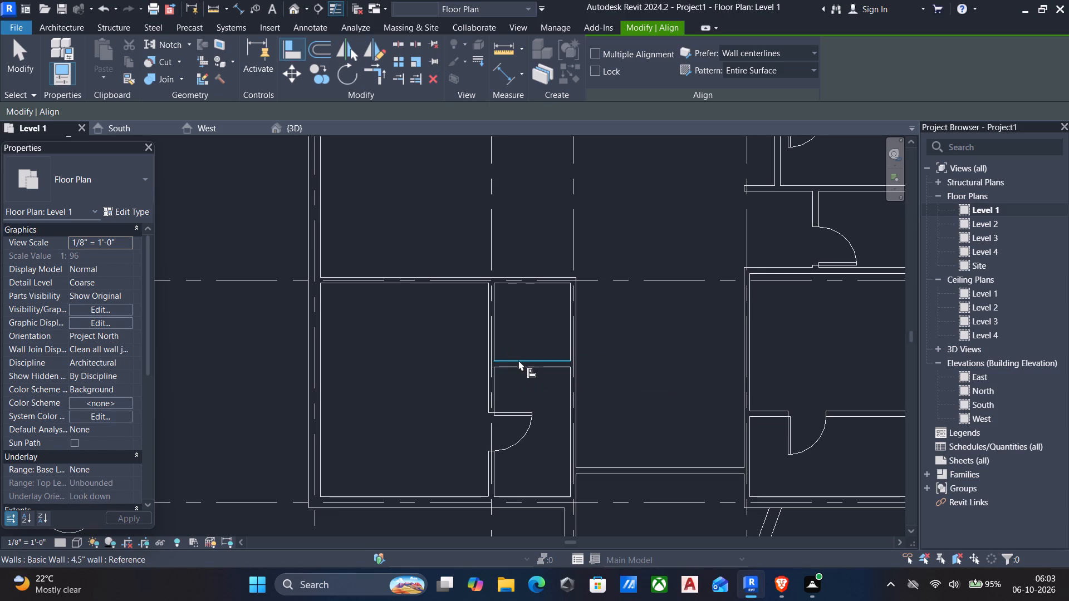
{"action": "key", "text": "Escape"}
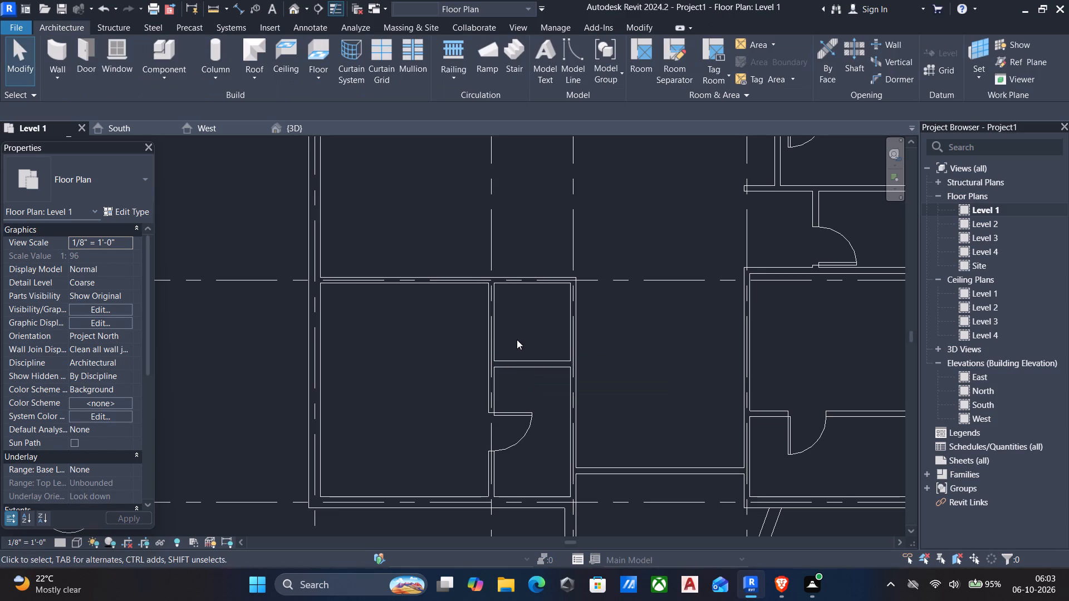
{"action": "left_click", "coordinate": [491, 314]}
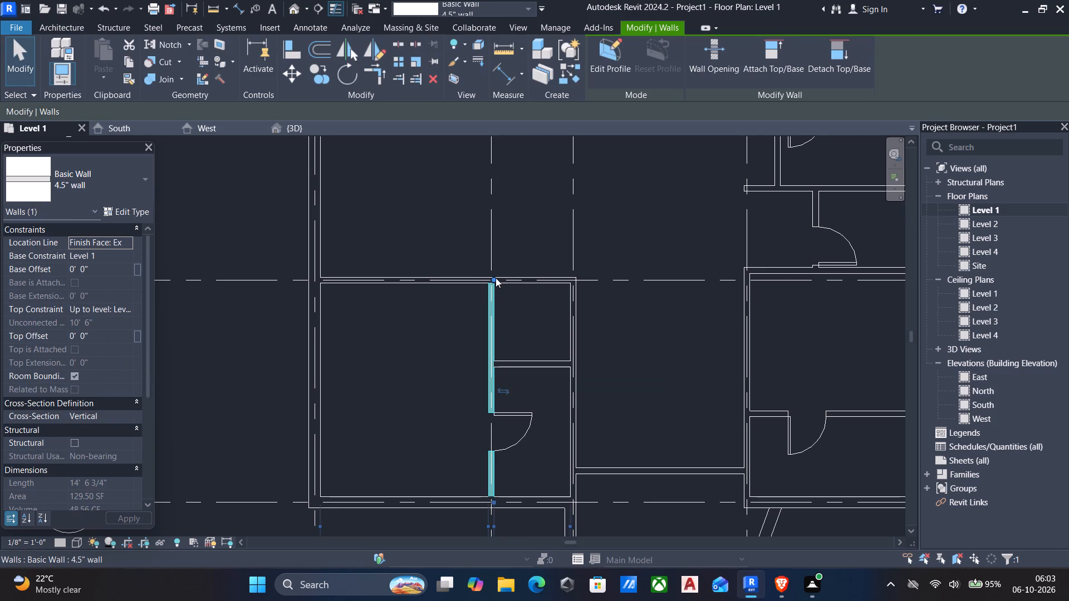
{"action": "left_click_drag", "start_coordinate": [496, 277], "coordinate": [489, 331]}
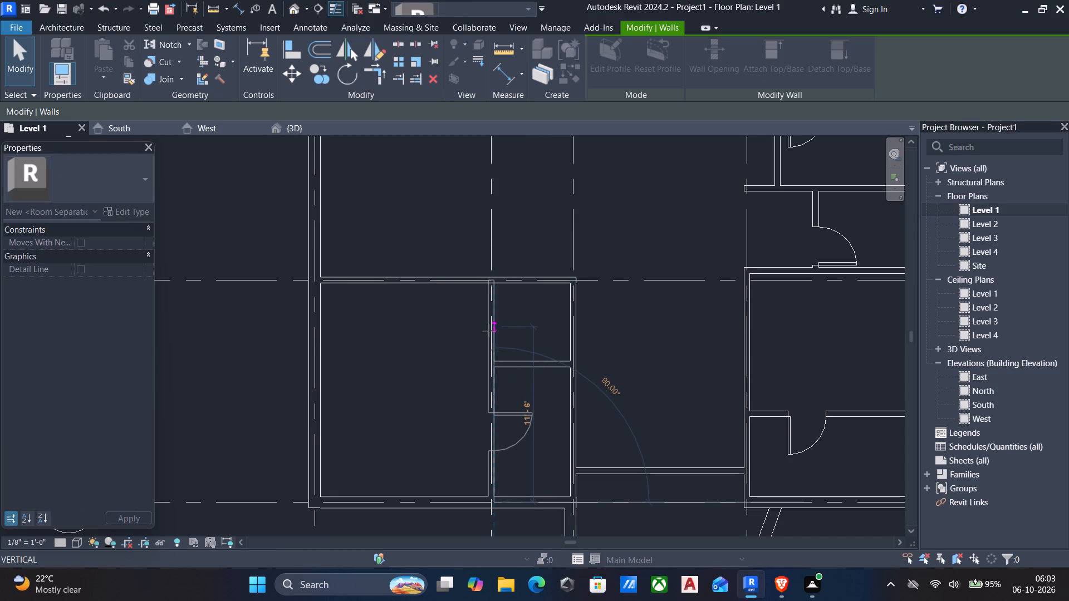
{"action": "left_click_drag", "start_coordinate": [489, 331], "coordinate": [489, 332]}
{"action": "key", "text": "Escape"}
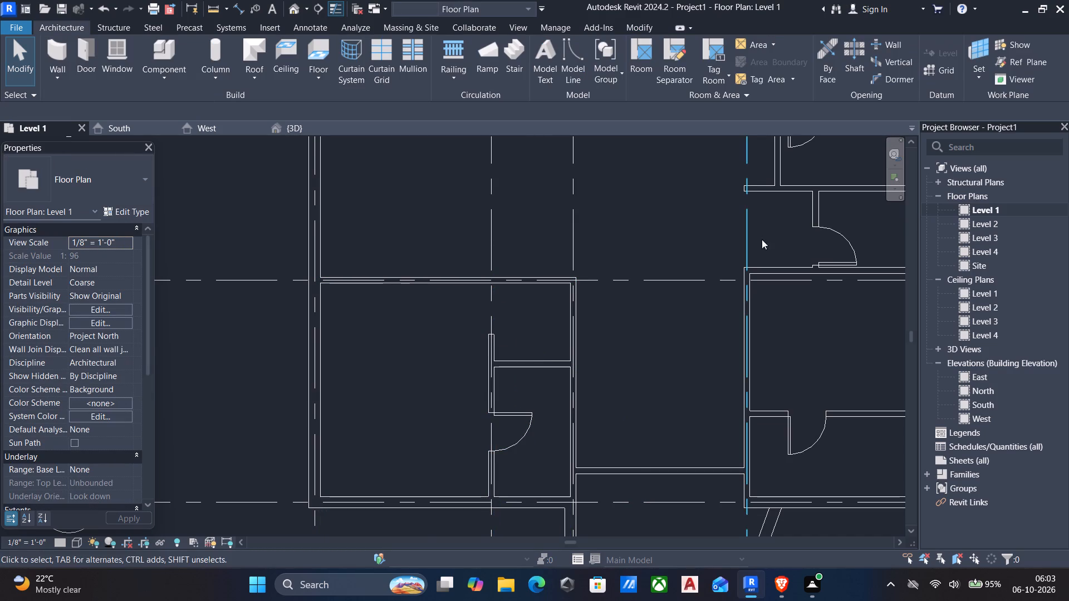
Place a 36" x 84" door in the grid 3 wall just below grid 7, 3" and 1'-10 1/2" from its ends, swinging toward grid 2.
{"action": "scroll", "coordinate": [778, 240], "scroll_direction": "down", "scroll_amount": 3}
{"action": "scroll", "coordinate": [692, 289], "scroll_direction": "down", "scroll_amount": 2}
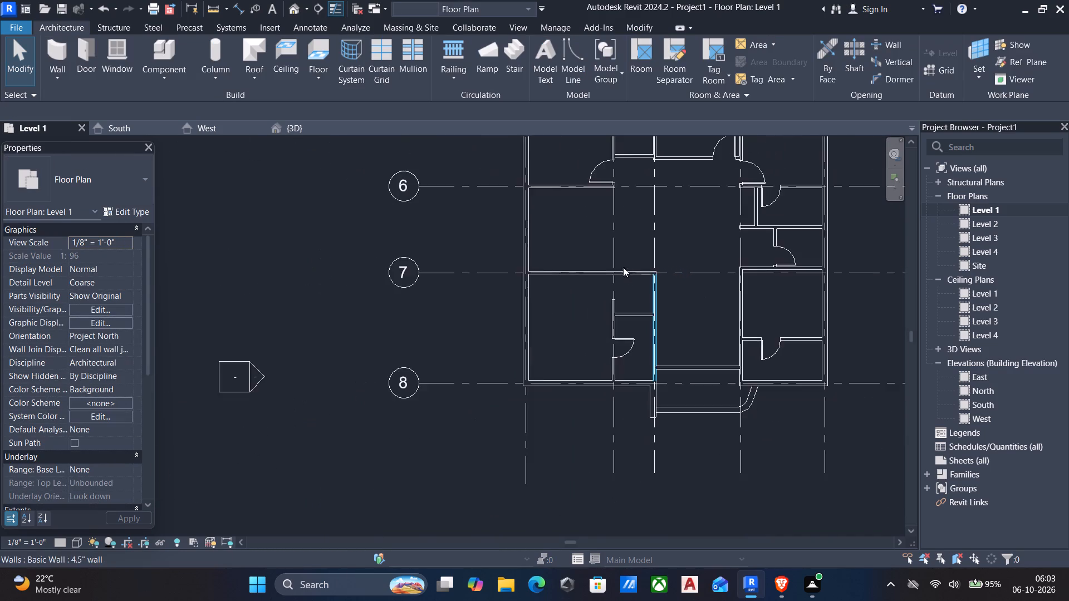
{"action": "middle_click_drag", "start_coordinate": [623, 267], "coordinate": [624, 431]}
{"action": "scroll", "coordinate": [642, 367], "scroll_direction": "up", "scroll_amount": 1}
{"action": "left_click", "coordinate": [595, 322]}
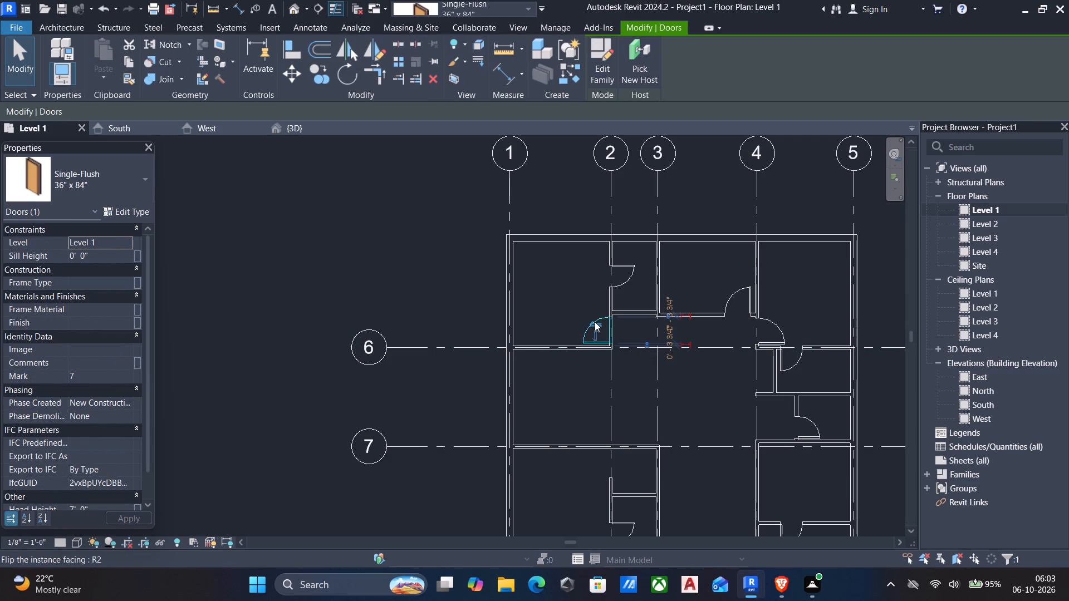
{"action": "type", "text": "cs"}
{"action": "scroll", "coordinate": [611, 375], "scroll_direction": "down", "scroll_amount": 2}
{"action": "middle_click_drag", "start_coordinate": [619, 392], "coordinate": [631, 338]}
{"action": "scroll", "coordinate": [683, 427], "scroll_direction": "up", "scroll_amount": 5}
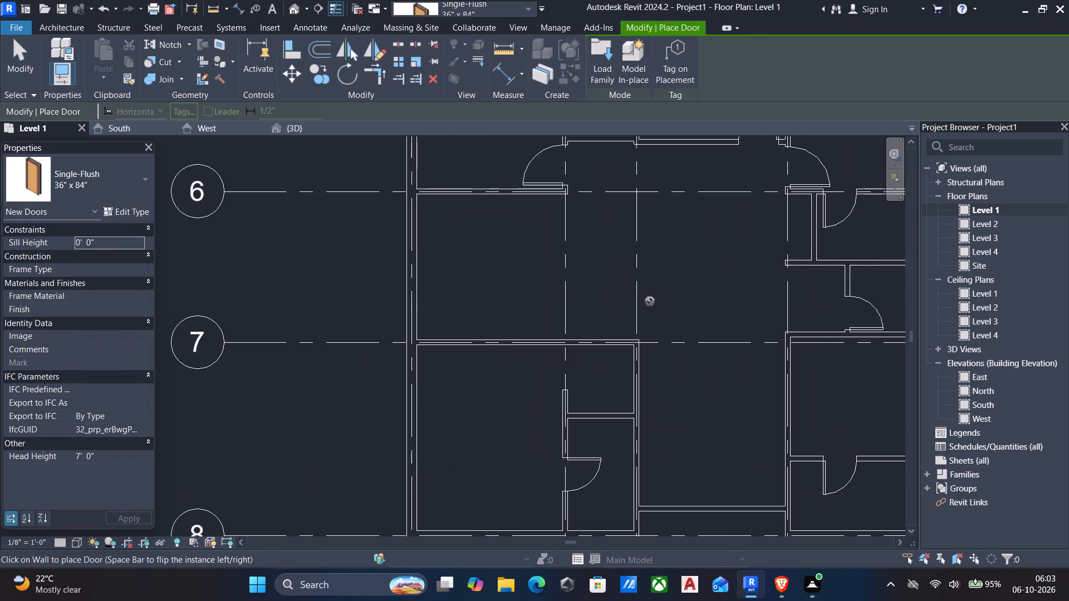
{"action": "scroll", "coordinate": [640, 309], "scroll_direction": "up", "scroll_amount": 5}
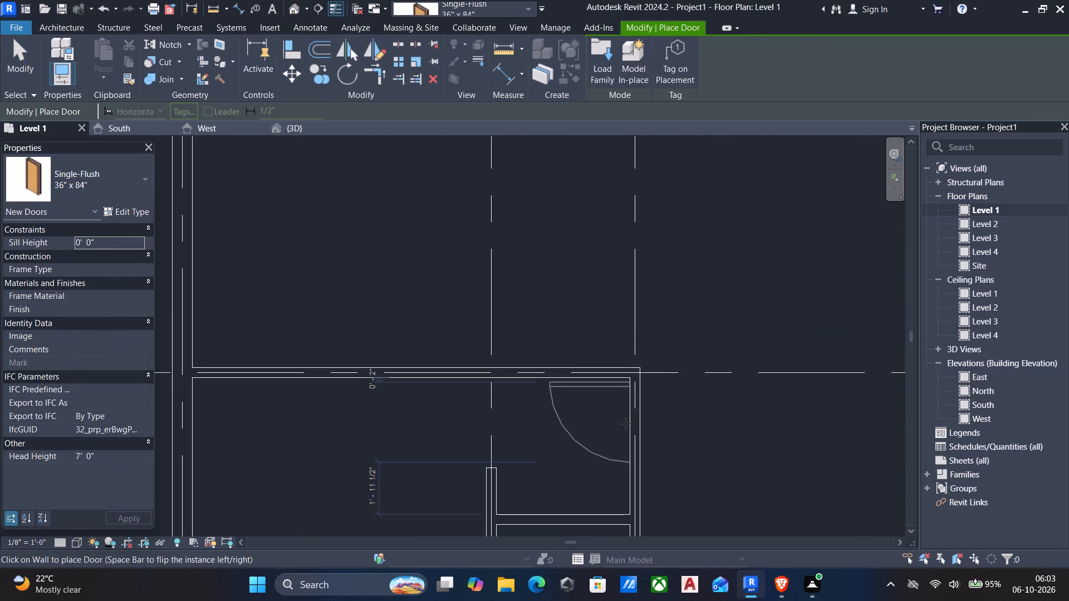
{"action": "left_click", "coordinate": [626, 423]}
{"action": "scroll", "coordinate": [626, 428], "scroll_direction": "down", "scroll_amount": 3}
{"action": "middle_click_drag", "start_coordinate": [626, 441], "coordinate": [638, 397]}
{"action": "middle_click_drag", "start_coordinate": [636, 437], "coordinate": [639, 387]}
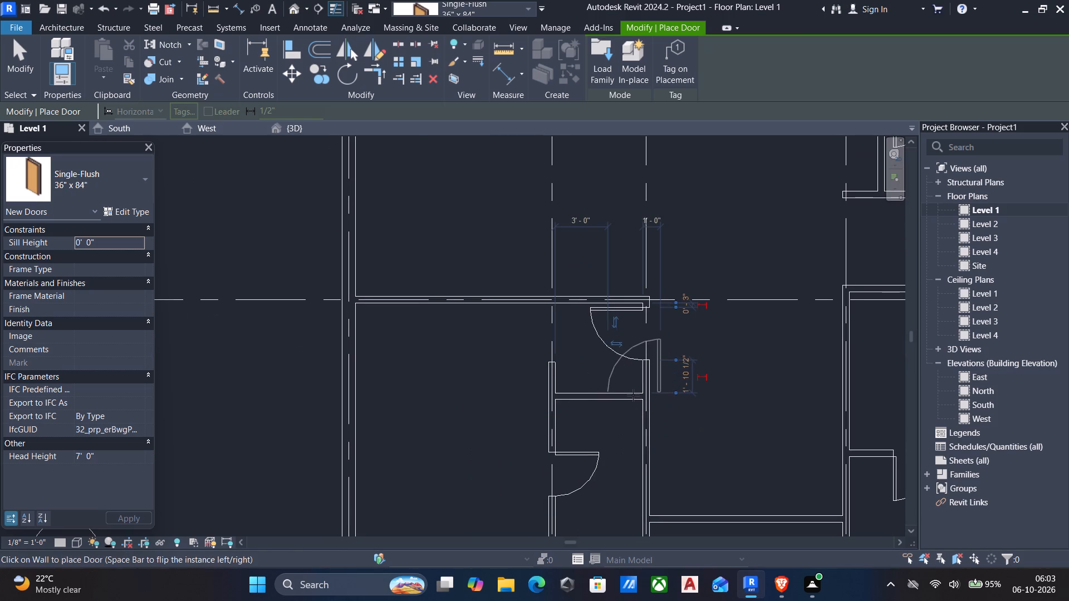
{"action": "key", "text": "Escape"}
{"action": "scroll", "coordinate": [632, 414], "scroll_direction": "down", "scroll_amount": 2}
{"action": "middle_click_drag", "start_coordinate": [634, 416], "coordinate": [632, 383]}
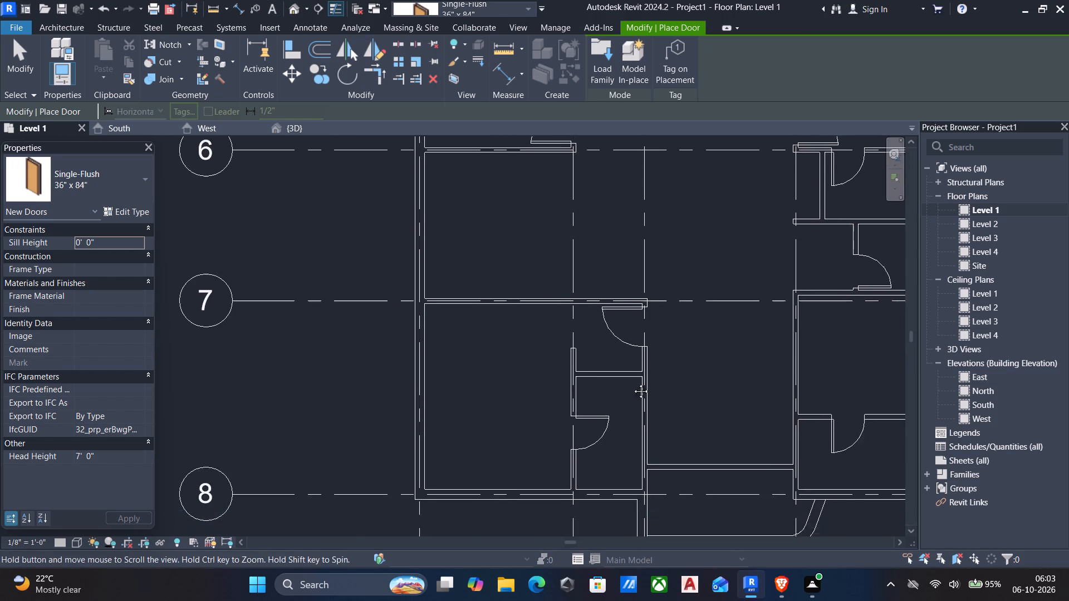
{"action": "middle_click_drag", "start_coordinate": [632, 383], "coordinate": [629, 373]}
{"action": "middle_click_drag", "start_coordinate": [620, 419], "coordinate": [602, 375]}
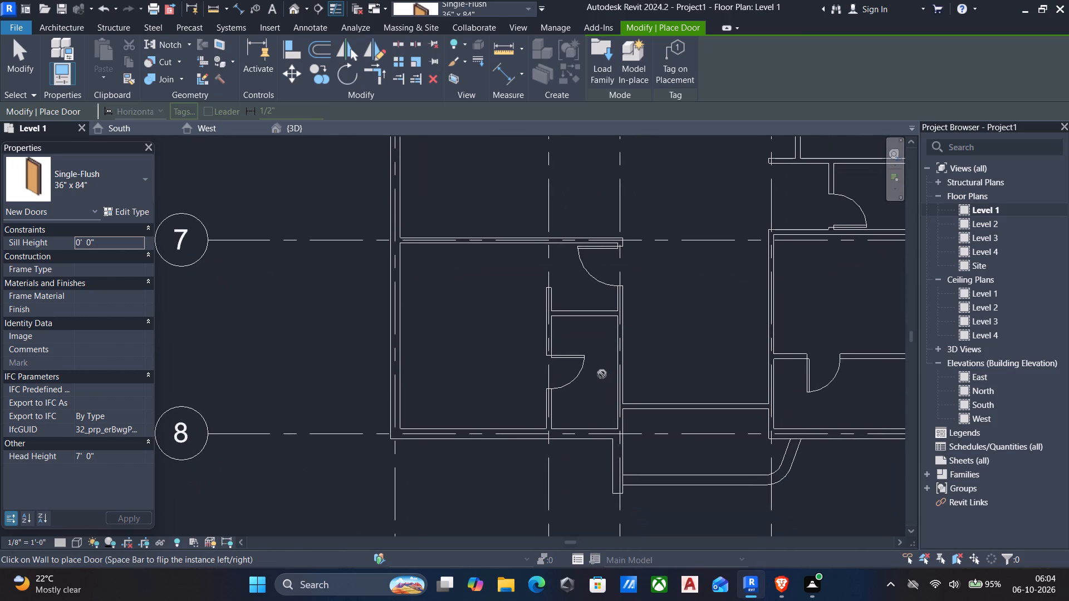
{"action": "key", "text": "Escape"}
Examine the Level 1 plan between grids 6 and 8 for openings and walls that still need completing.
{"action": "scroll", "coordinate": [604, 390], "scroll_direction": "down", "scroll_amount": 3}
{"action": "middle_click_drag", "start_coordinate": [606, 393], "coordinate": [531, 353]}
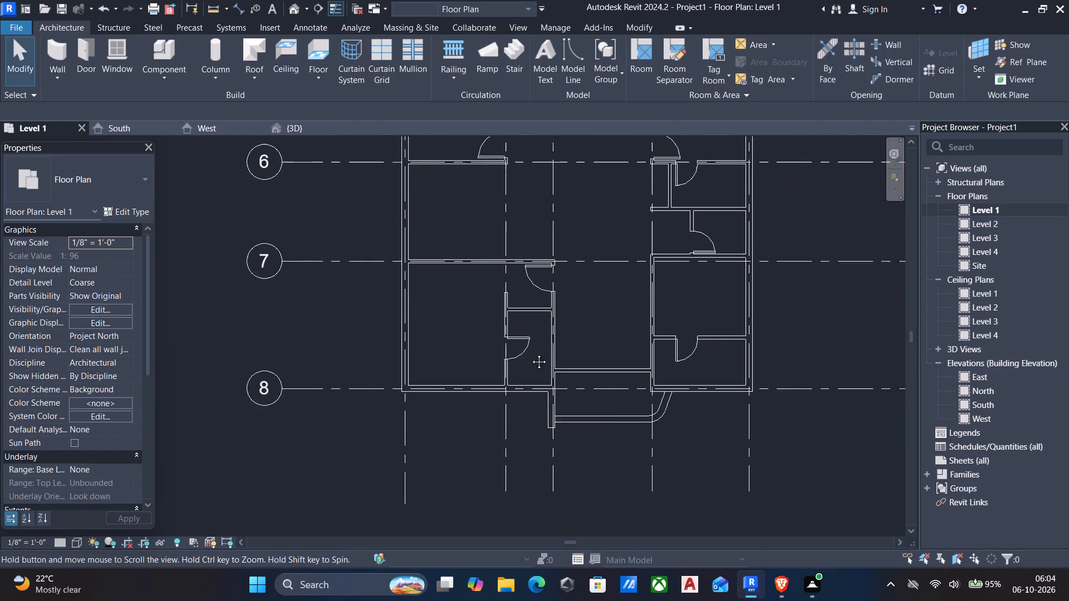
{"action": "middle_click_drag", "start_coordinate": [531, 353], "coordinate": [494, 332]}
{"action": "scroll", "coordinate": [489, 344], "scroll_direction": "down", "scroll_amount": 1}
{"action": "middle_click_drag", "start_coordinate": [493, 344], "coordinate": [498, 439]}
{"action": "scroll", "coordinate": [497, 411], "scroll_direction": "down", "scroll_amount": 1}
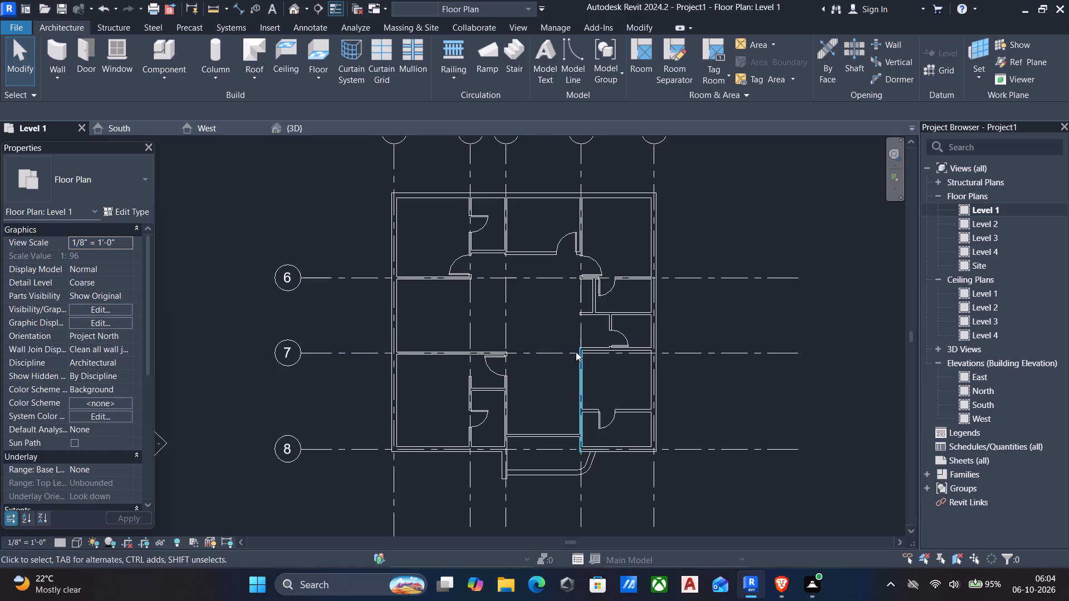
{"action": "scroll", "coordinate": [580, 358], "scroll_direction": "up", "scroll_amount": 4}
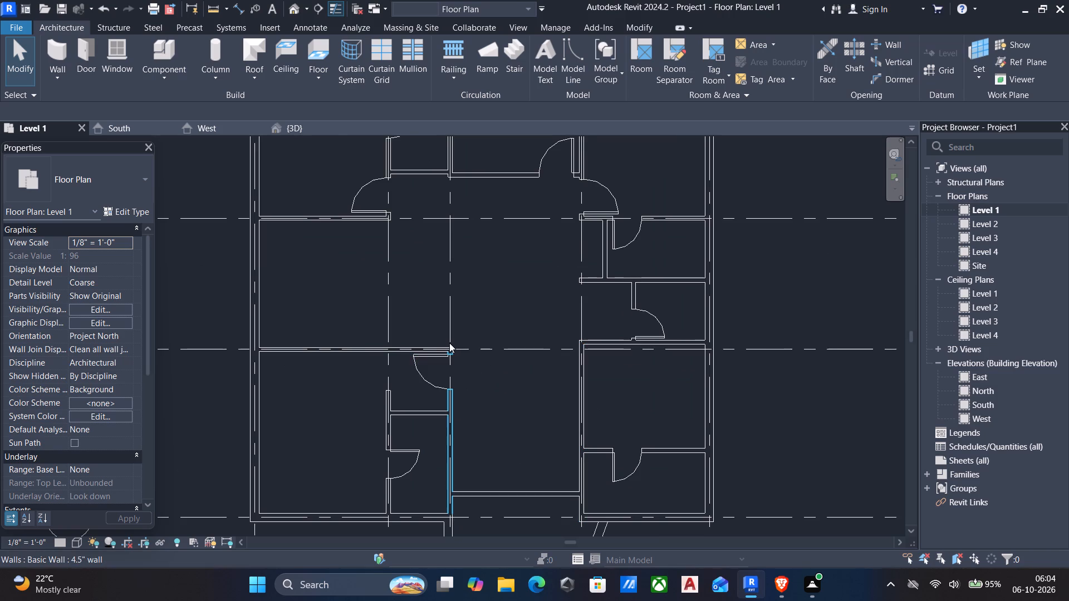
{"action": "scroll", "coordinate": [449, 349], "scroll_direction": "up", "scroll_amount": 4}
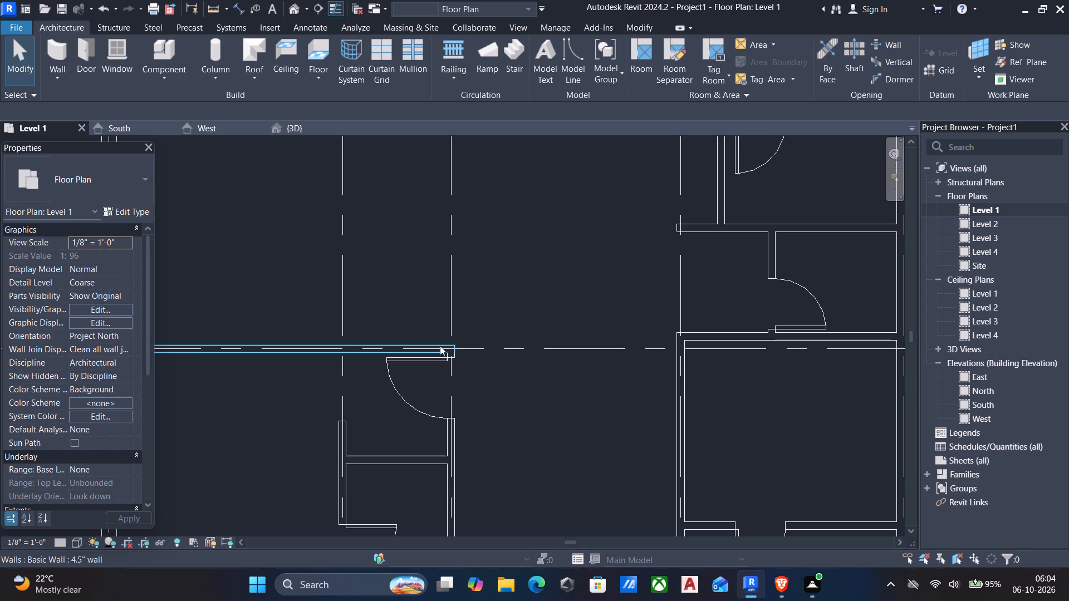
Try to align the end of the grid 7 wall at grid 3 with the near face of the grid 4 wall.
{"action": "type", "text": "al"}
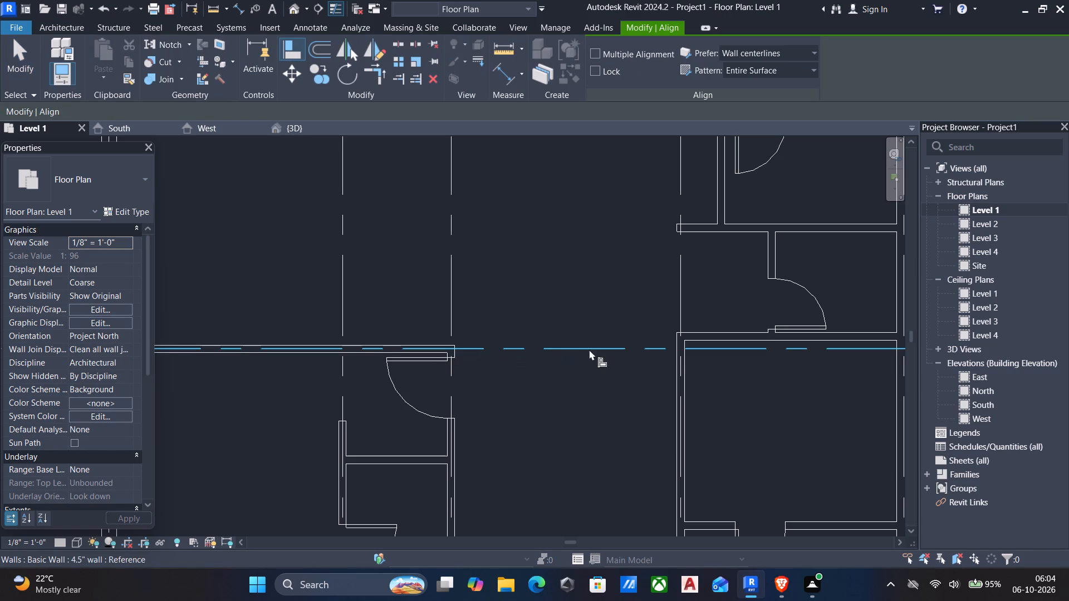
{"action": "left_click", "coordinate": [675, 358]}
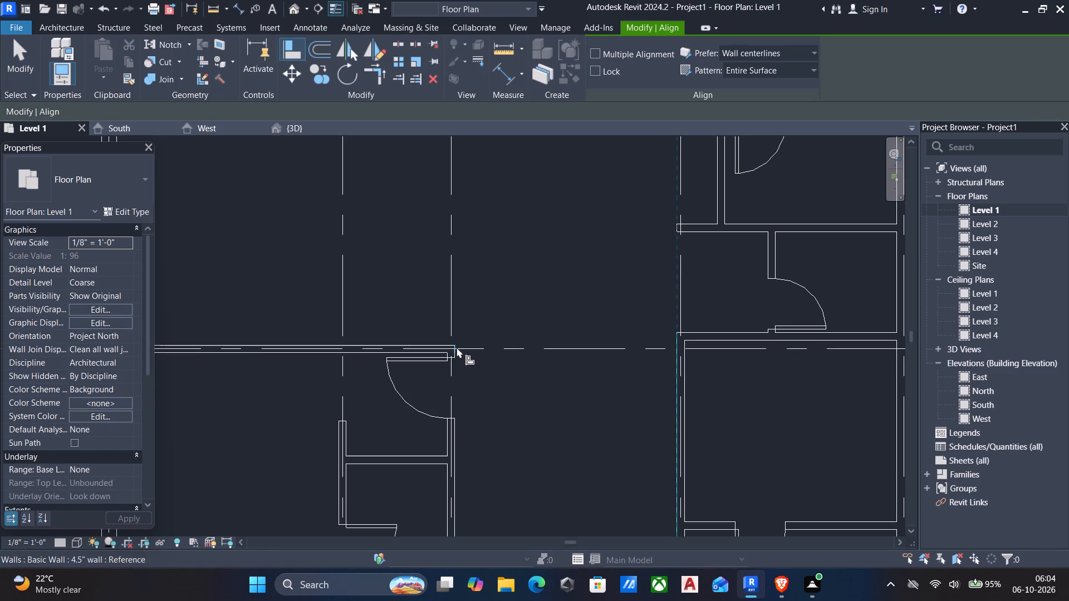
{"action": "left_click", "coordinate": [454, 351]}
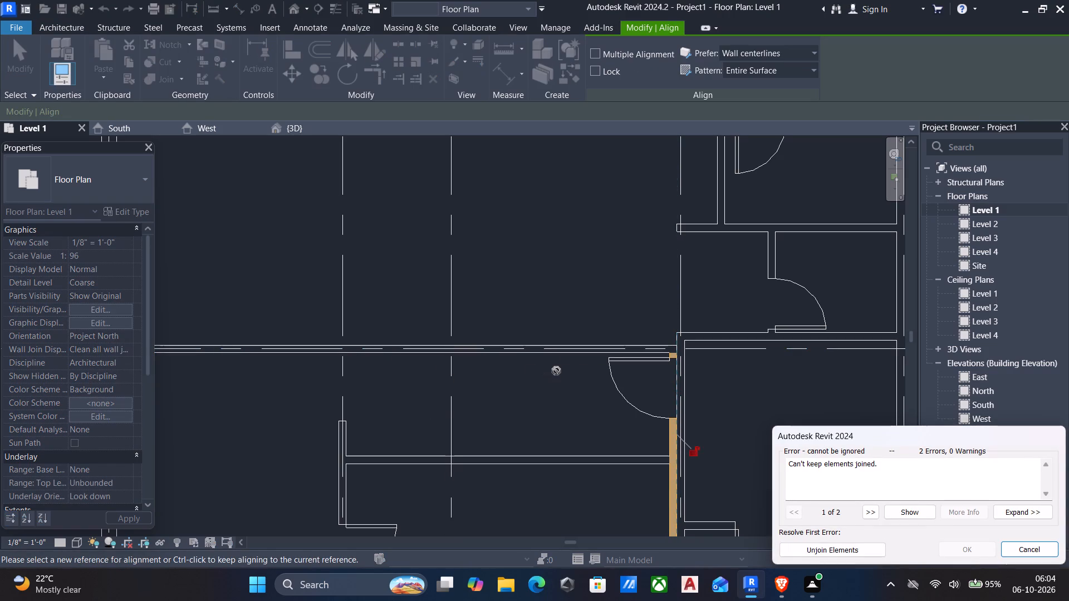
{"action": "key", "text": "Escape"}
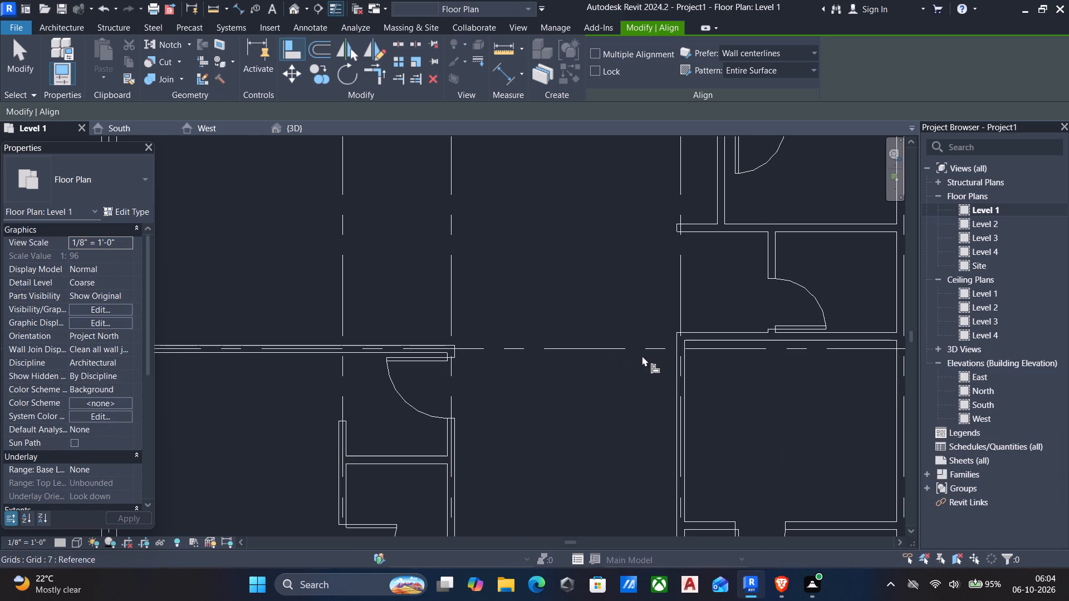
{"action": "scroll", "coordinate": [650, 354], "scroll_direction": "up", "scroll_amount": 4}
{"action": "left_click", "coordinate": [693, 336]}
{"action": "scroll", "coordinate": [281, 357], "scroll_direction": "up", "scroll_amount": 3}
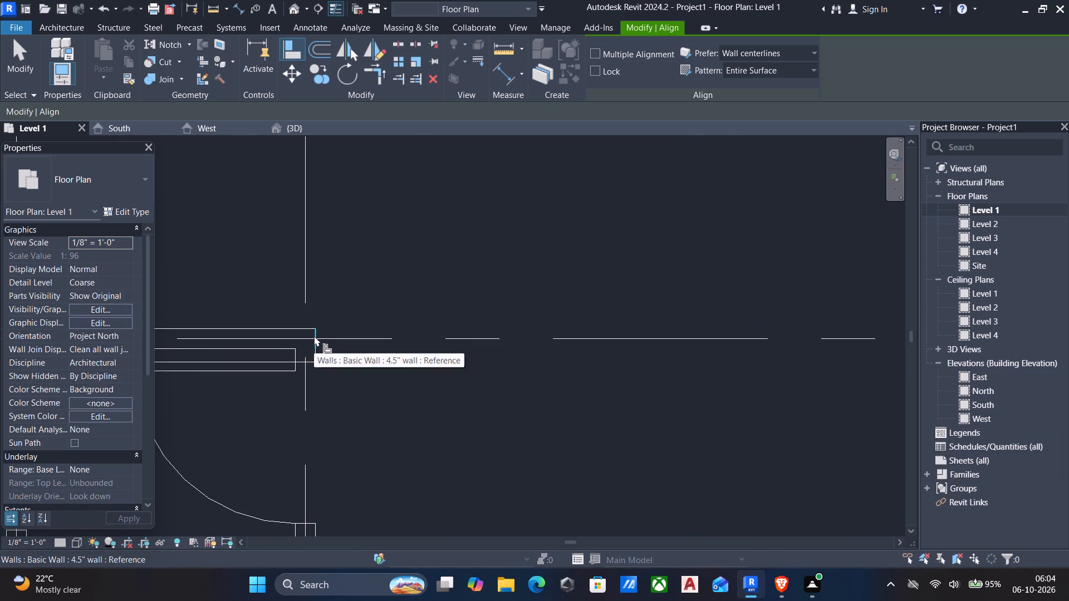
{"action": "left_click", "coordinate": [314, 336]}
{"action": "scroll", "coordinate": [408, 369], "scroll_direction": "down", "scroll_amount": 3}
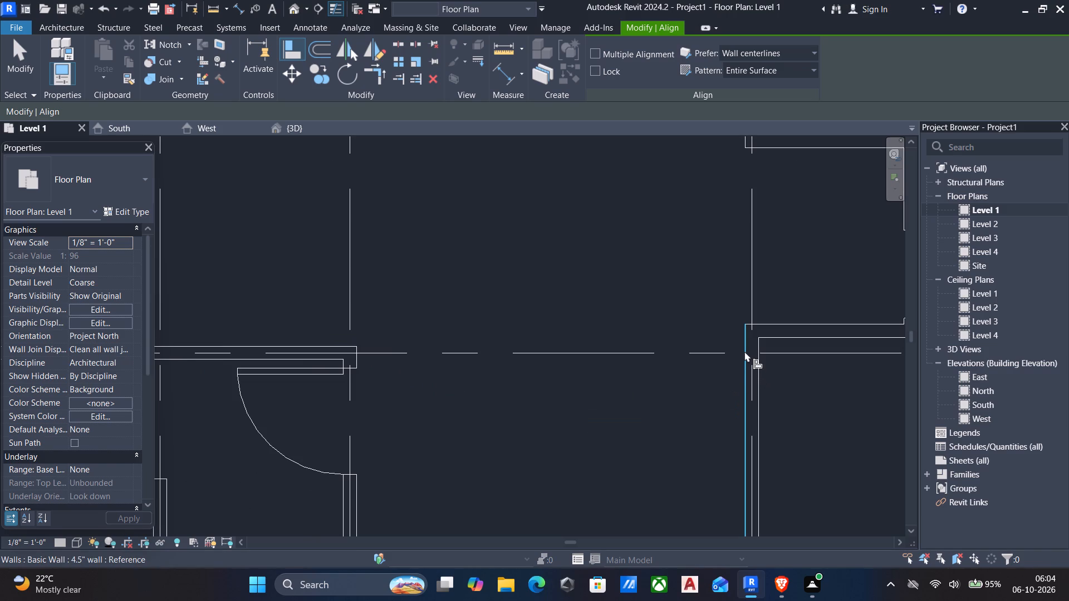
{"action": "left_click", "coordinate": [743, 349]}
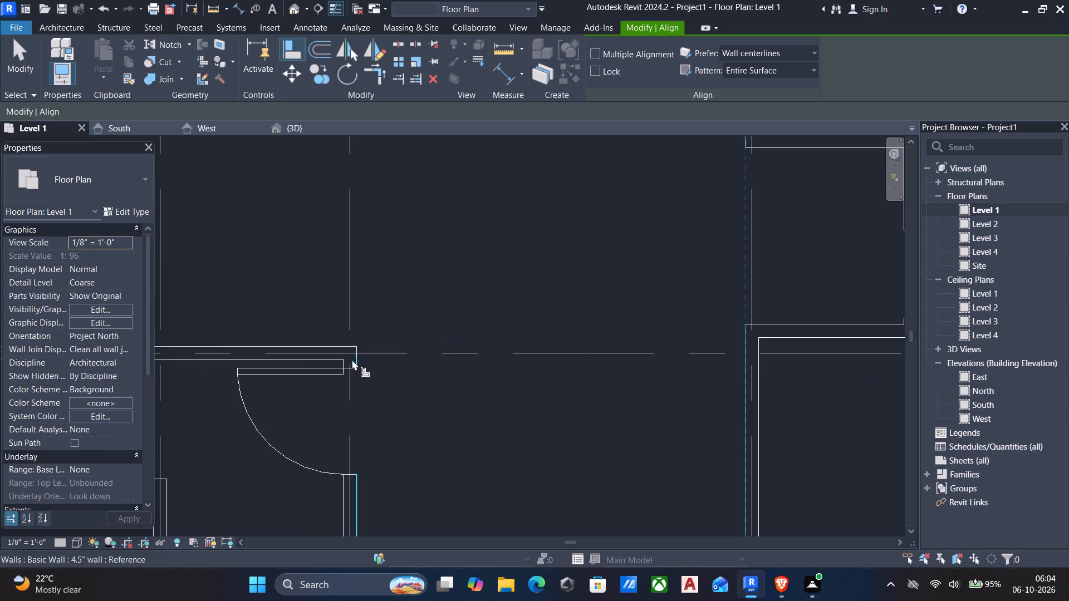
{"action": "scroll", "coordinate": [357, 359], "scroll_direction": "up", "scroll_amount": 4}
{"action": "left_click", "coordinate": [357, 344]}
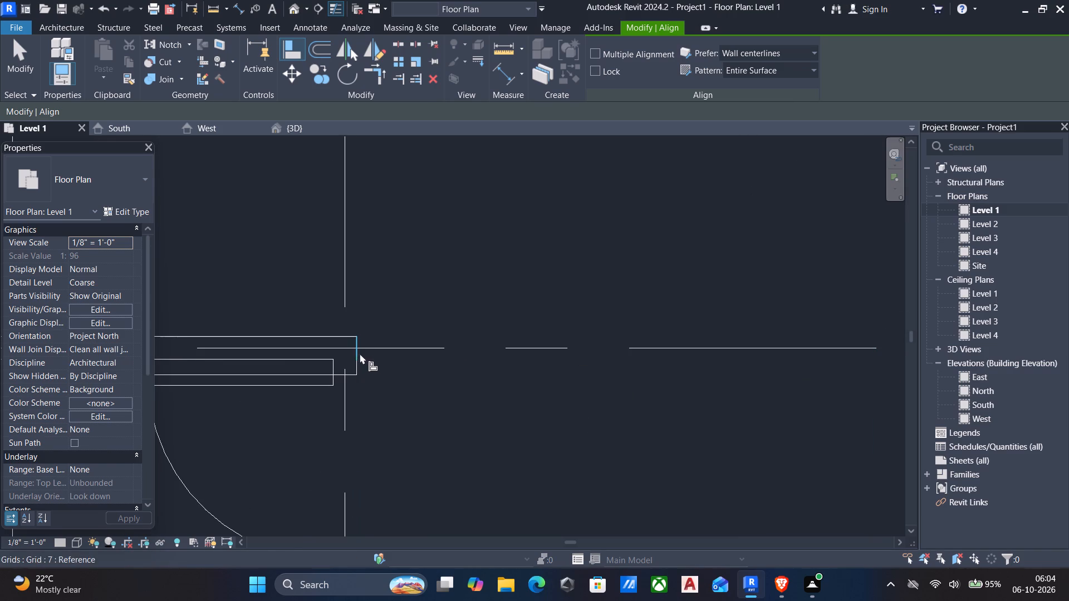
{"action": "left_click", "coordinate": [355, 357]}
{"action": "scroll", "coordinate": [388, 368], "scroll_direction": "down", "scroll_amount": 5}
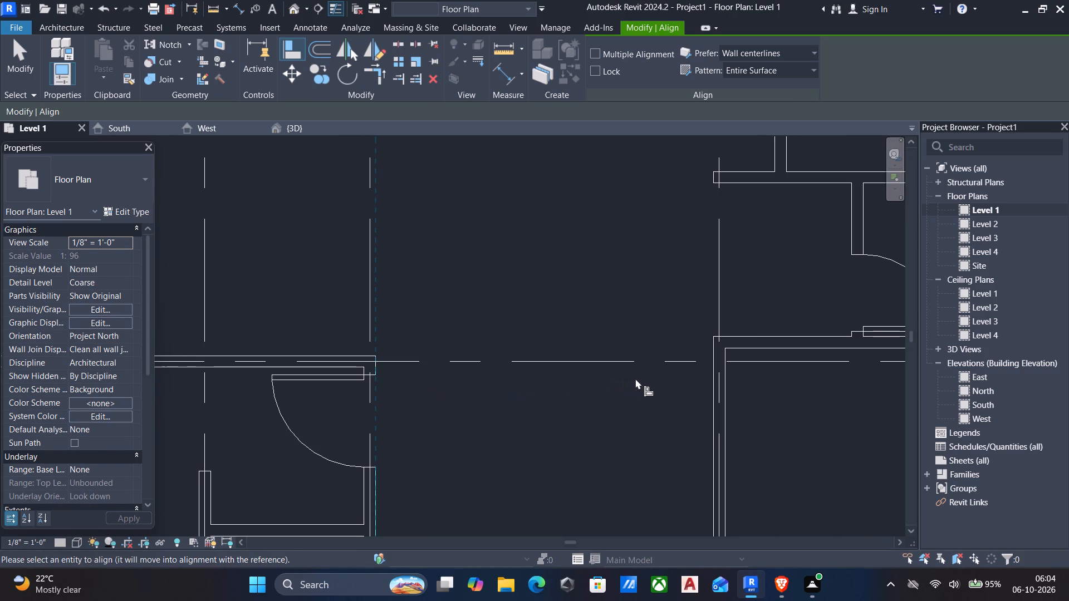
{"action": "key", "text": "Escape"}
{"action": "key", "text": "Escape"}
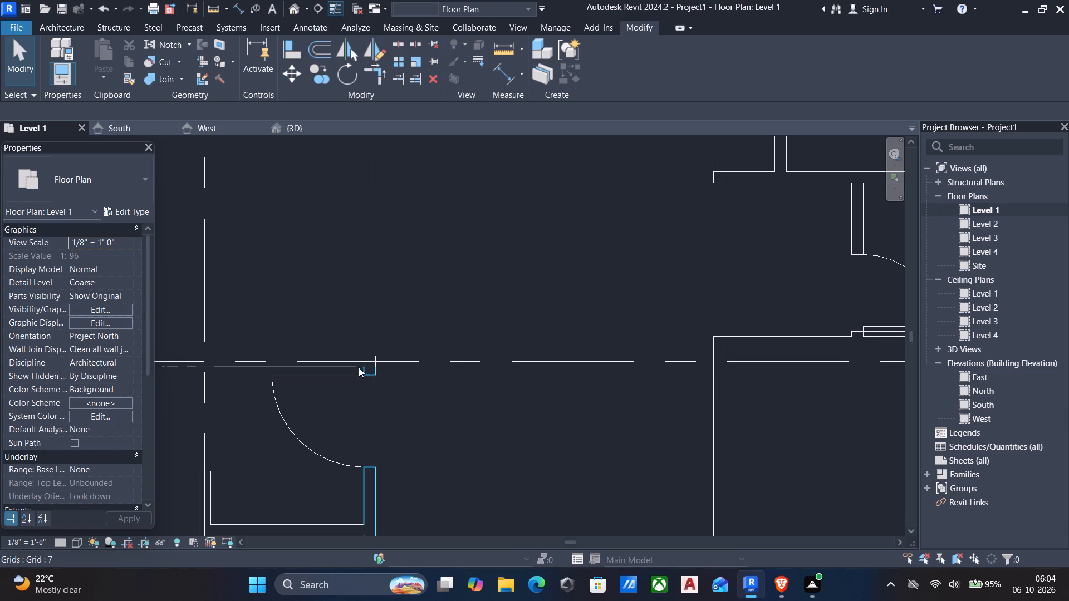
Stretch the grid 7 wall past grid 3 toward grid 4, to a length of about 21'-6".
{"action": "left_click", "coordinate": [298, 354]}
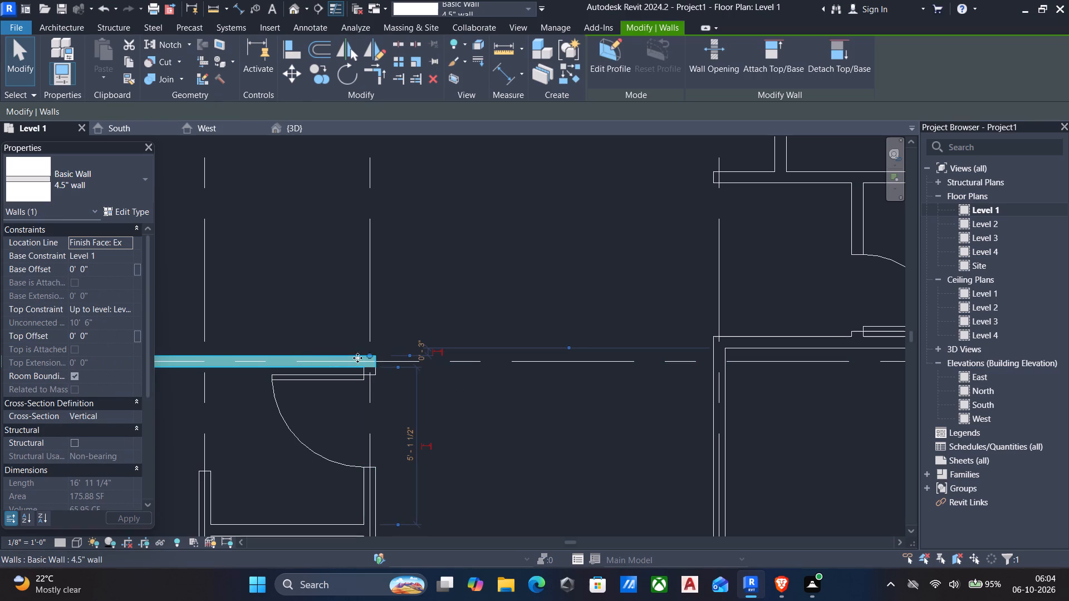
{"action": "left_click_drag", "start_coordinate": [369, 357], "coordinate": [511, 358]}
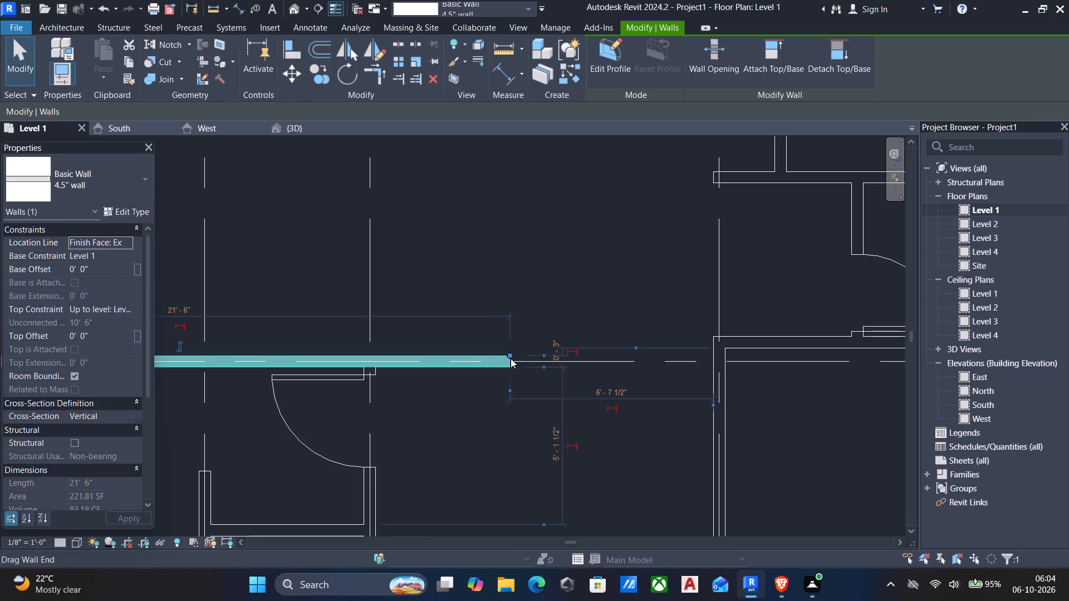
{"action": "key", "text": "Escape"}
Align the free end of the grid 7 wall with the near face of the grid 4 wall.
{"action": "type", "text": "al"}
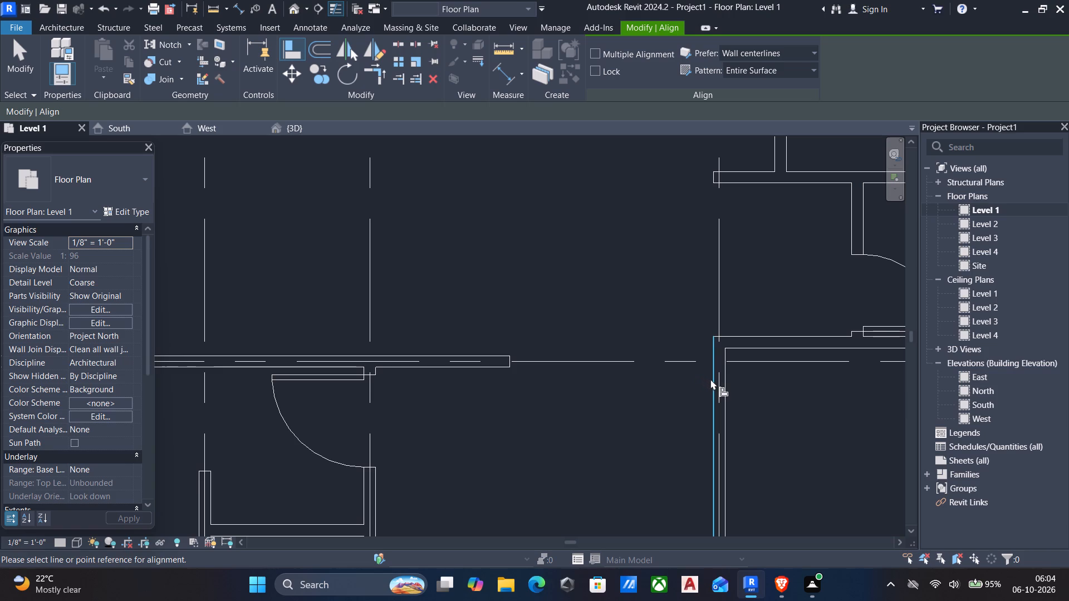
{"action": "left_click", "coordinate": [711, 380]}
{"action": "scroll", "coordinate": [513, 360], "scroll_direction": "up", "scroll_amount": 2}
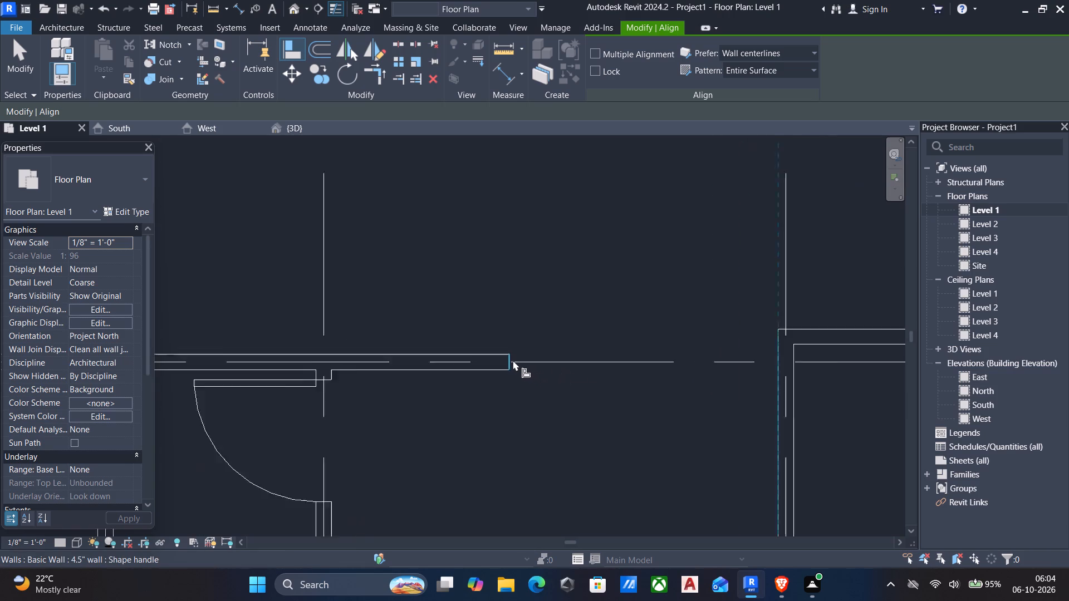
{"action": "scroll", "coordinate": [513, 360], "scroll_direction": "up", "scroll_amount": 1}
{"action": "left_click", "coordinate": [513, 360]}
{"action": "scroll", "coordinate": [531, 375], "scroll_direction": "down", "scroll_amount": 7}
{"action": "middle_click_drag", "start_coordinate": [557, 403], "coordinate": [561, 348]}
{"action": "scroll", "coordinate": [562, 345], "scroll_direction": "up", "scroll_amount": 1}
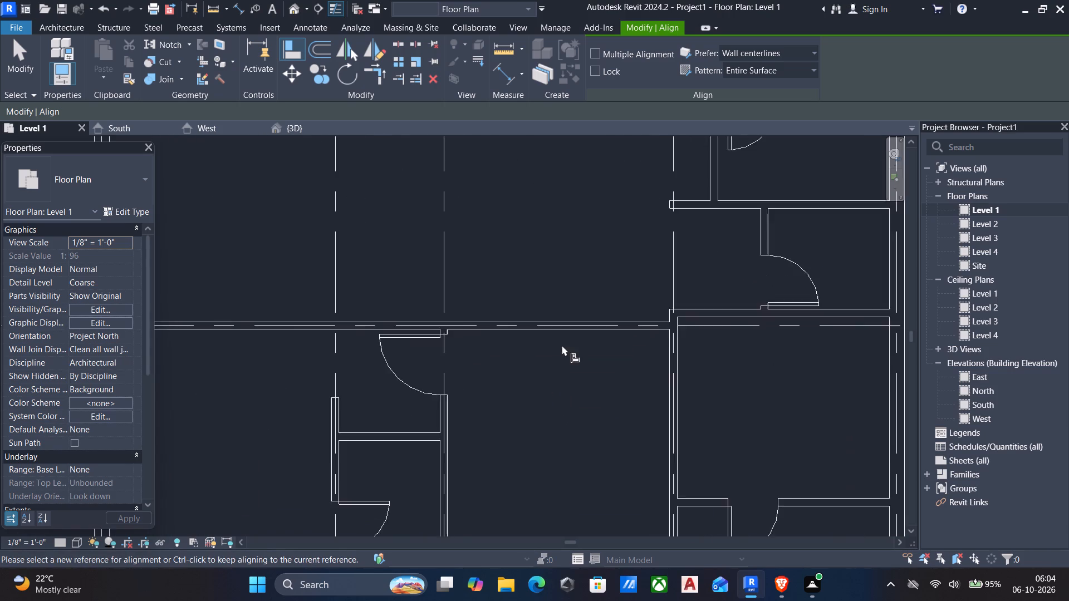
Finish aligning and inspect the Level 1 wall layout around grid 7 in the plan and the 3D view.
{"action": "scroll", "coordinate": [562, 345], "scroll_direction": "down", "scroll_amount": 3}
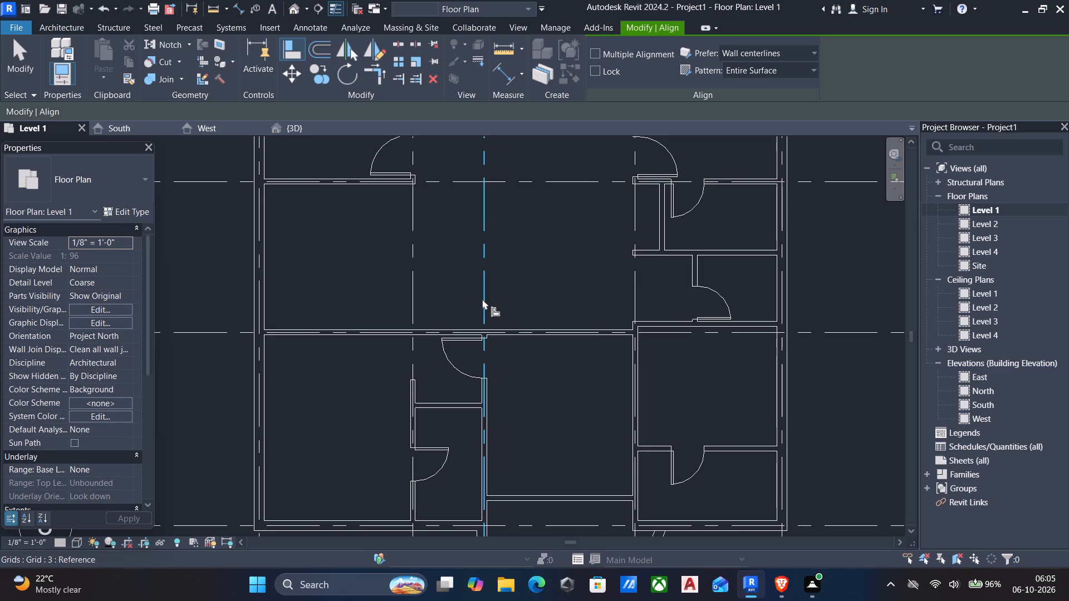
{"action": "scroll", "coordinate": [535, 306], "scroll_direction": "down", "scroll_amount": 3}
{"action": "middle_click_drag", "start_coordinate": [551, 290], "coordinate": [547, 360]}
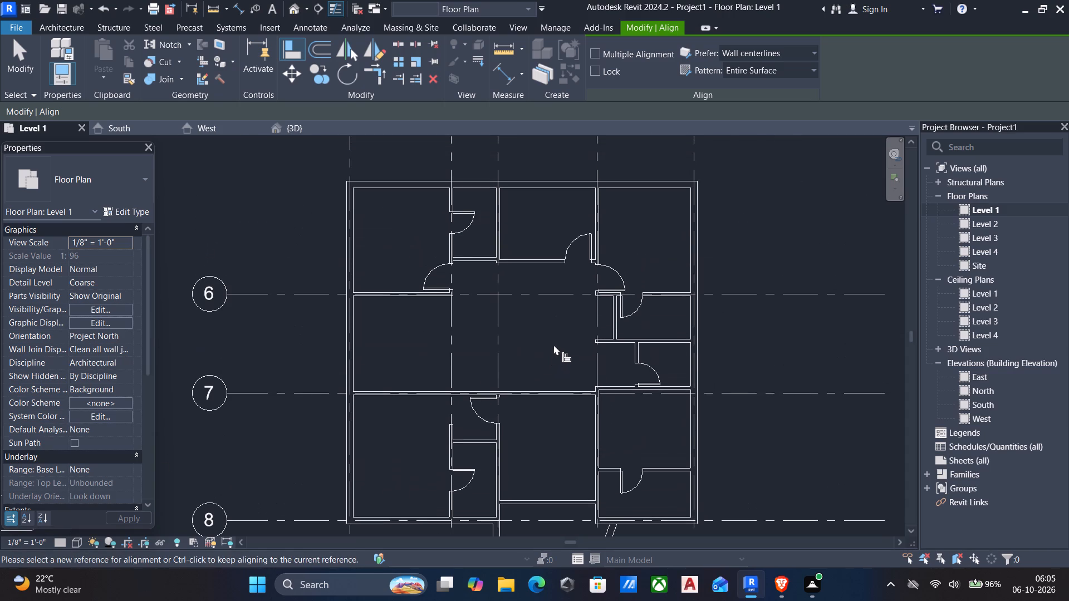
{"action": "key", "text": "Escape"}
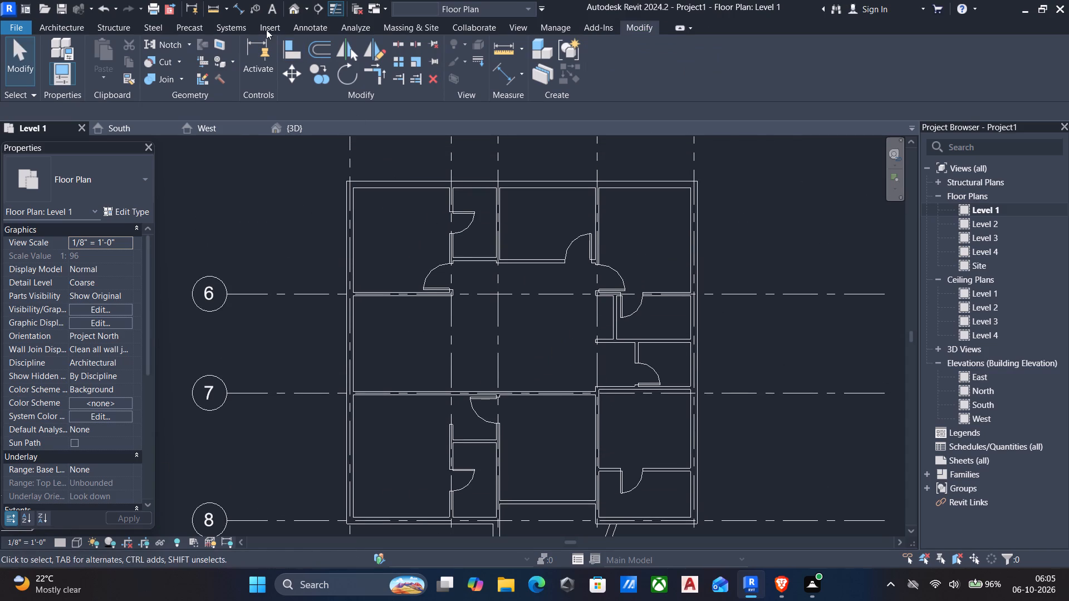
{"action": "left_click", "coordinate": [289, 5]}
{"action": "scroll", "coordinate": [493, 297], "scroll_direction": "down", "scroll_amount": 3}
{"action": "middle_click_drag", "start_coordinate": [508, 265], "coordinate": [501, 370]}
{"action": "scroll", "coordinate": [502, 370], "scroll_direction": "down", "scroll_amount": 2}
{"action": "middle_click_drag", "start_coordinate": [522, 350], "coordinate": [535, 388], "text": "shift"}
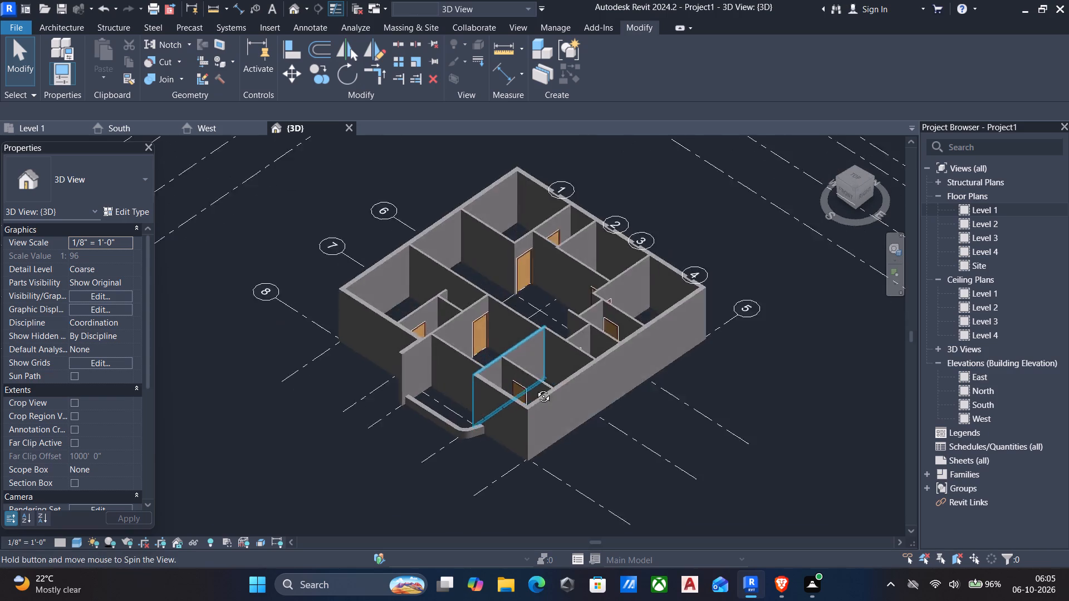
{"action": "middle_click_drag", "start_coordinate": [535, 388], "coordinate": [646, 418], "text": "shift"}
{"action": "scroll", "coordinate": [646, 418], "scroll_direction": "down", "scroll_amount": 3, "text": "shift"}
{"action": "middle_click_drag", "start_coordinate": [444, 376], "coordinate": [463, 377]}
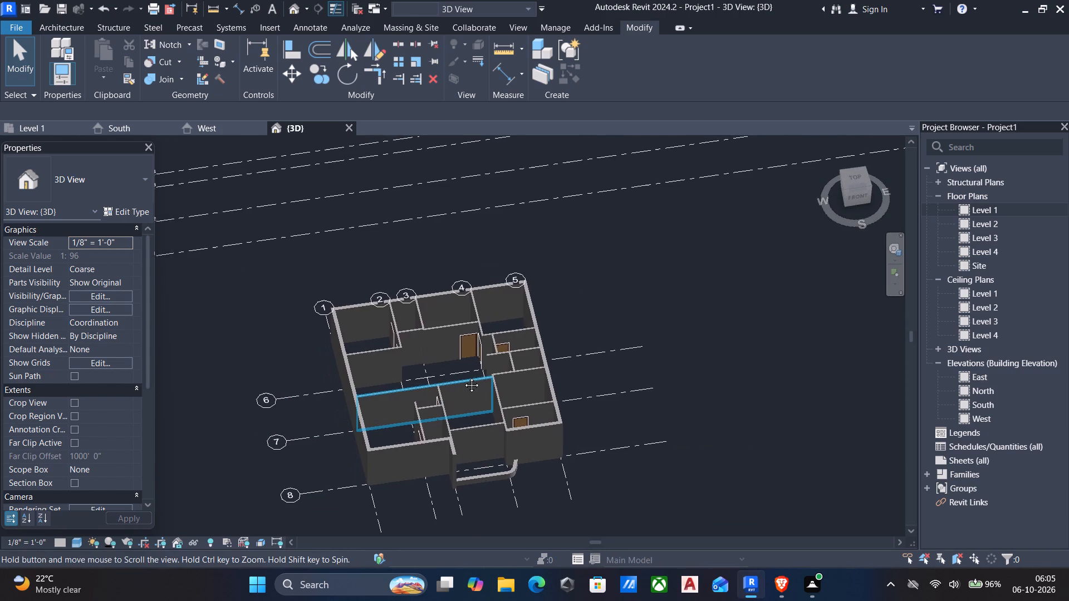
{"action": "middle_click_drag", "start_coordinate": [463, 377], "coordinate": [473, 377]}
{"action": "scroll", "coordinate": [478, 403], "scroll_direction": "up", "scroll_amount": 4}
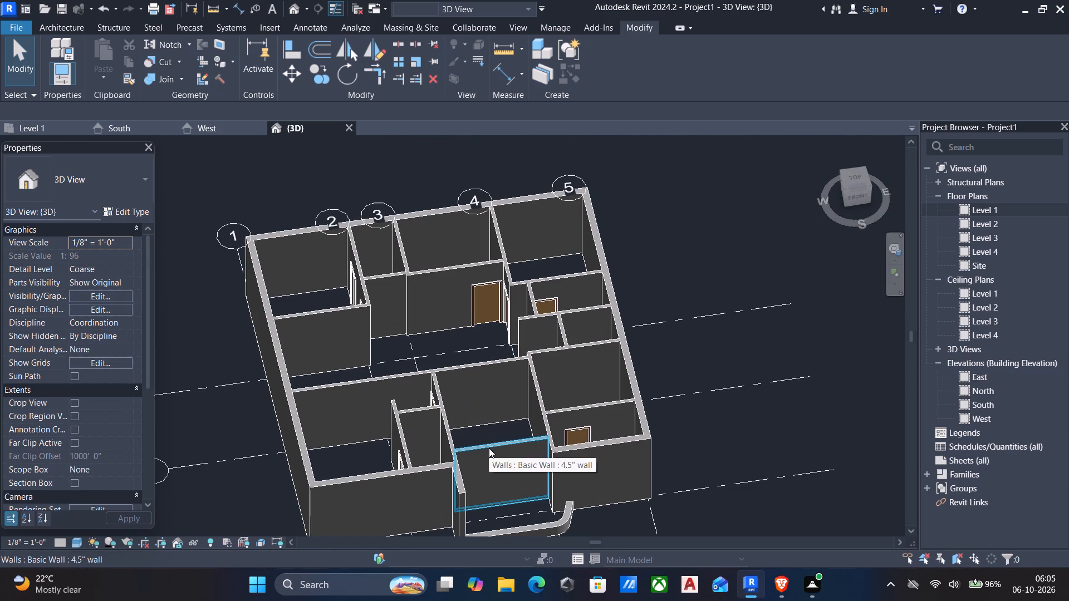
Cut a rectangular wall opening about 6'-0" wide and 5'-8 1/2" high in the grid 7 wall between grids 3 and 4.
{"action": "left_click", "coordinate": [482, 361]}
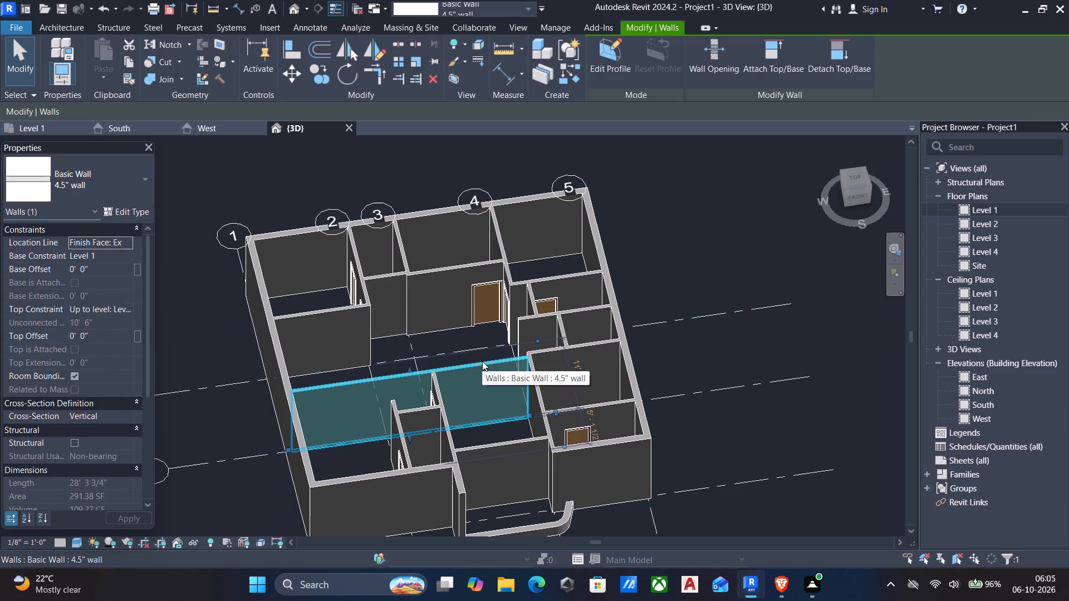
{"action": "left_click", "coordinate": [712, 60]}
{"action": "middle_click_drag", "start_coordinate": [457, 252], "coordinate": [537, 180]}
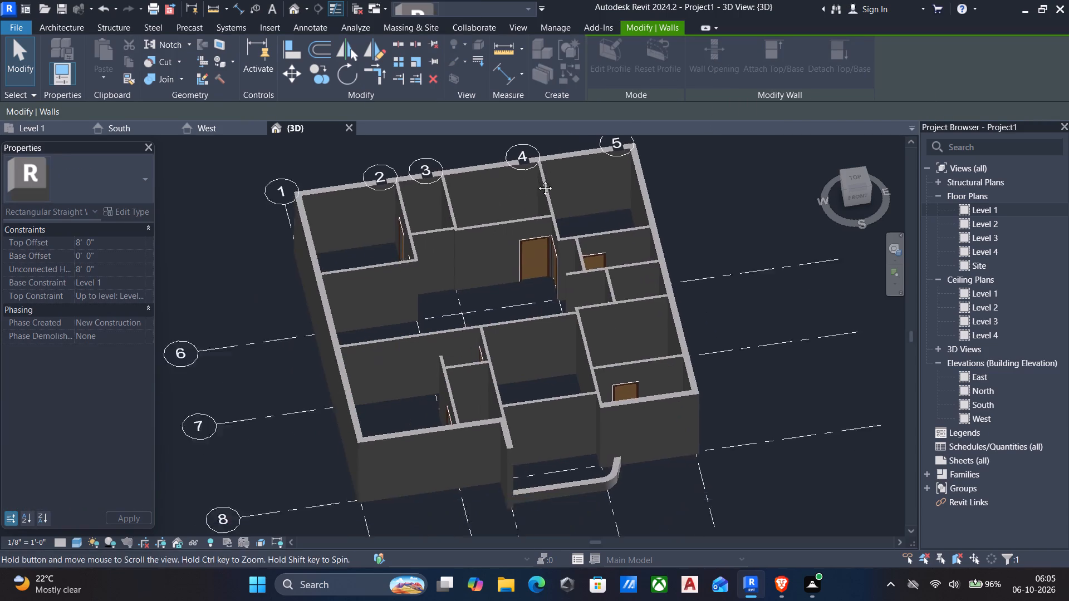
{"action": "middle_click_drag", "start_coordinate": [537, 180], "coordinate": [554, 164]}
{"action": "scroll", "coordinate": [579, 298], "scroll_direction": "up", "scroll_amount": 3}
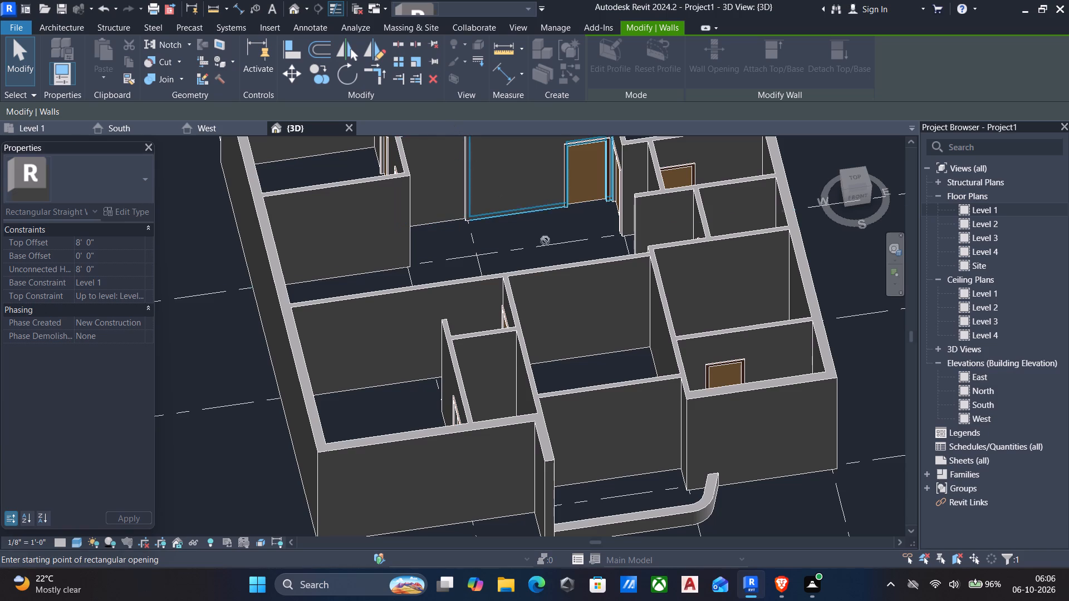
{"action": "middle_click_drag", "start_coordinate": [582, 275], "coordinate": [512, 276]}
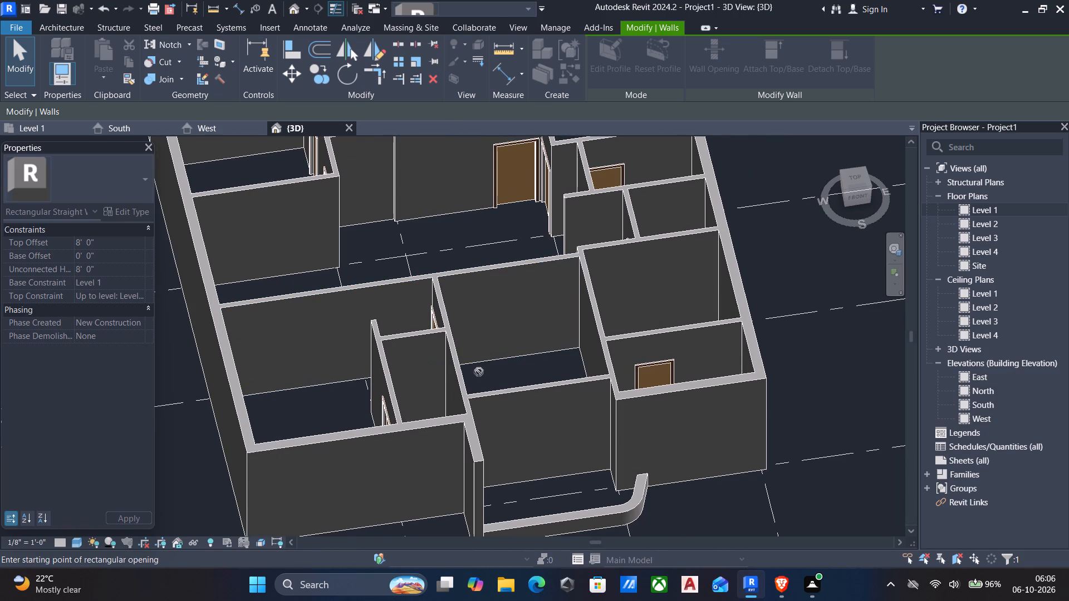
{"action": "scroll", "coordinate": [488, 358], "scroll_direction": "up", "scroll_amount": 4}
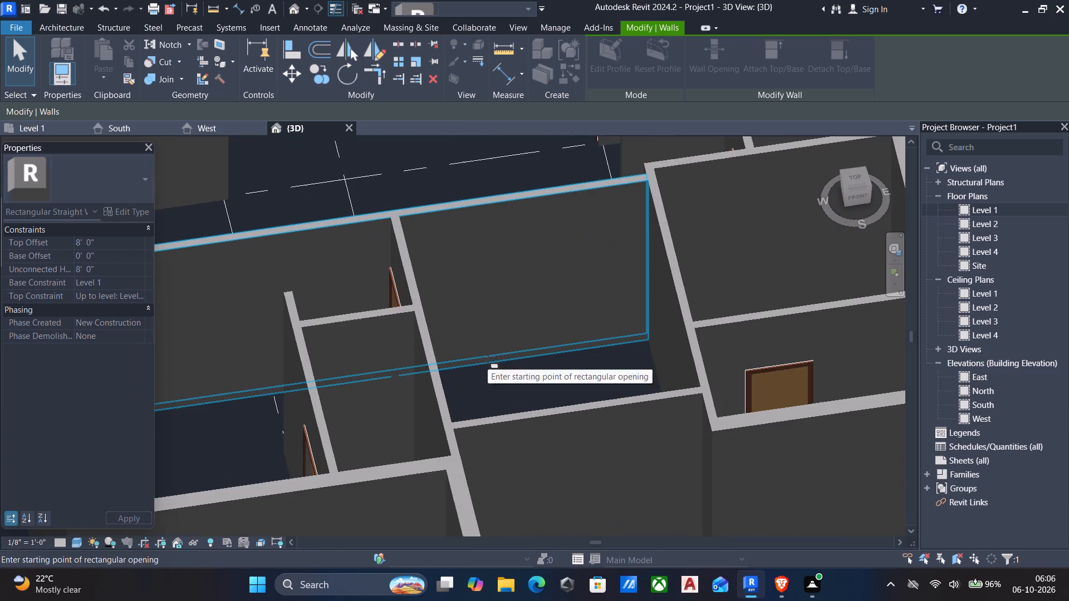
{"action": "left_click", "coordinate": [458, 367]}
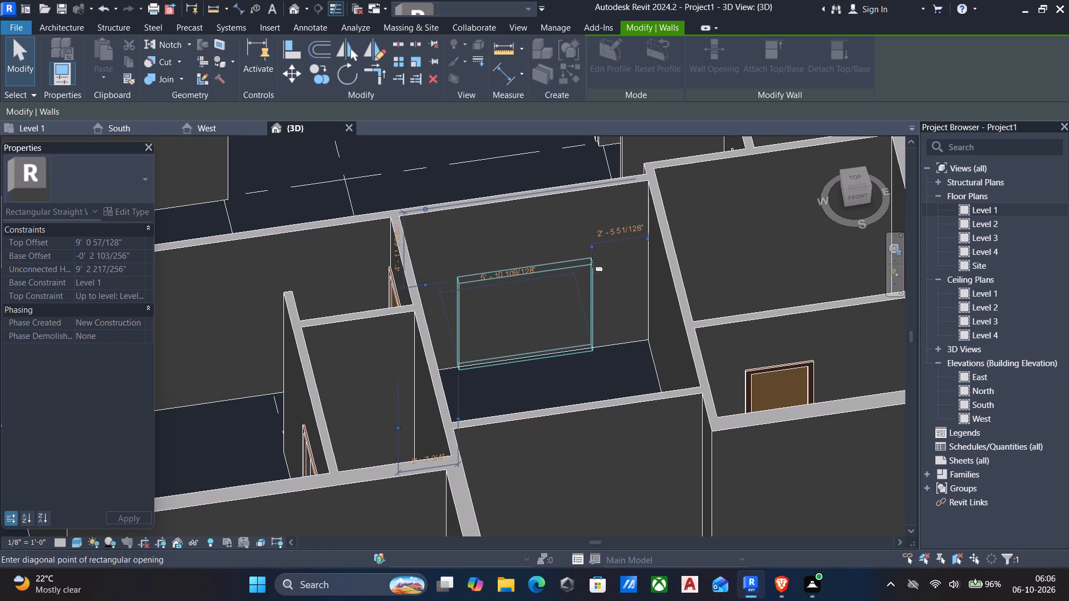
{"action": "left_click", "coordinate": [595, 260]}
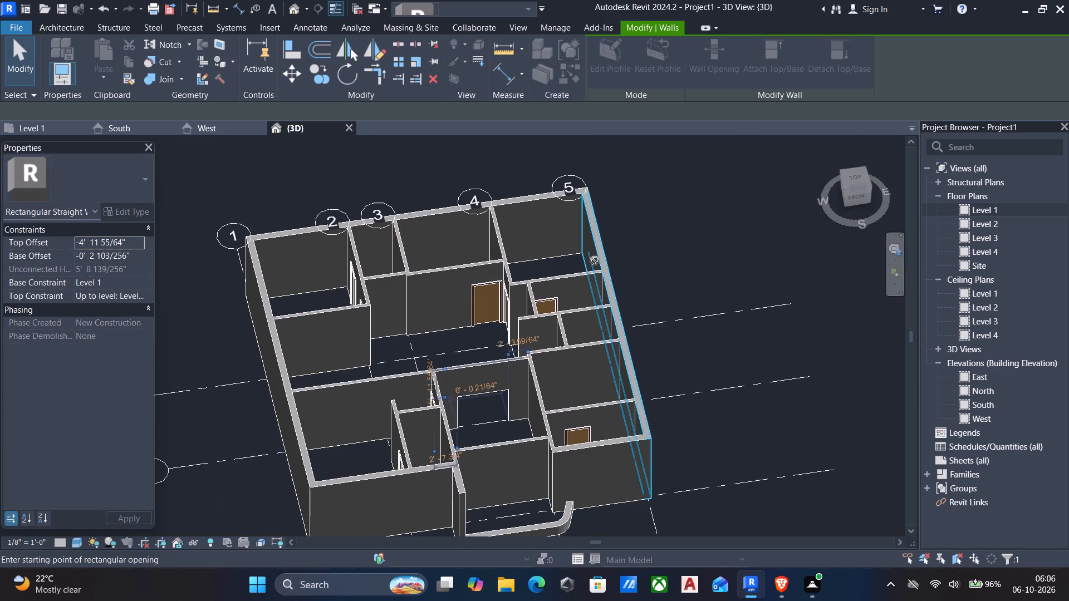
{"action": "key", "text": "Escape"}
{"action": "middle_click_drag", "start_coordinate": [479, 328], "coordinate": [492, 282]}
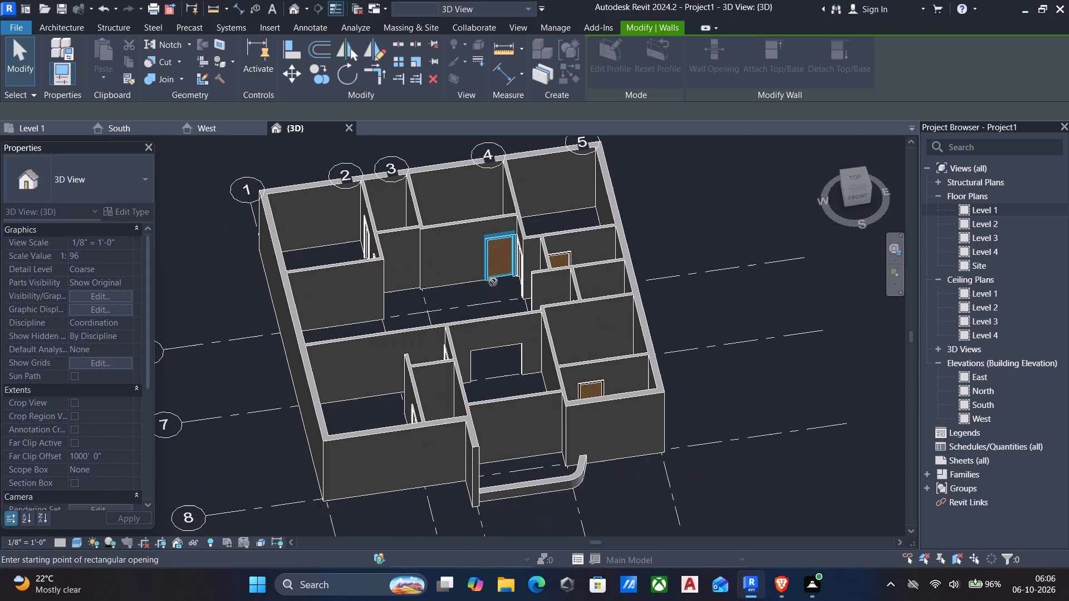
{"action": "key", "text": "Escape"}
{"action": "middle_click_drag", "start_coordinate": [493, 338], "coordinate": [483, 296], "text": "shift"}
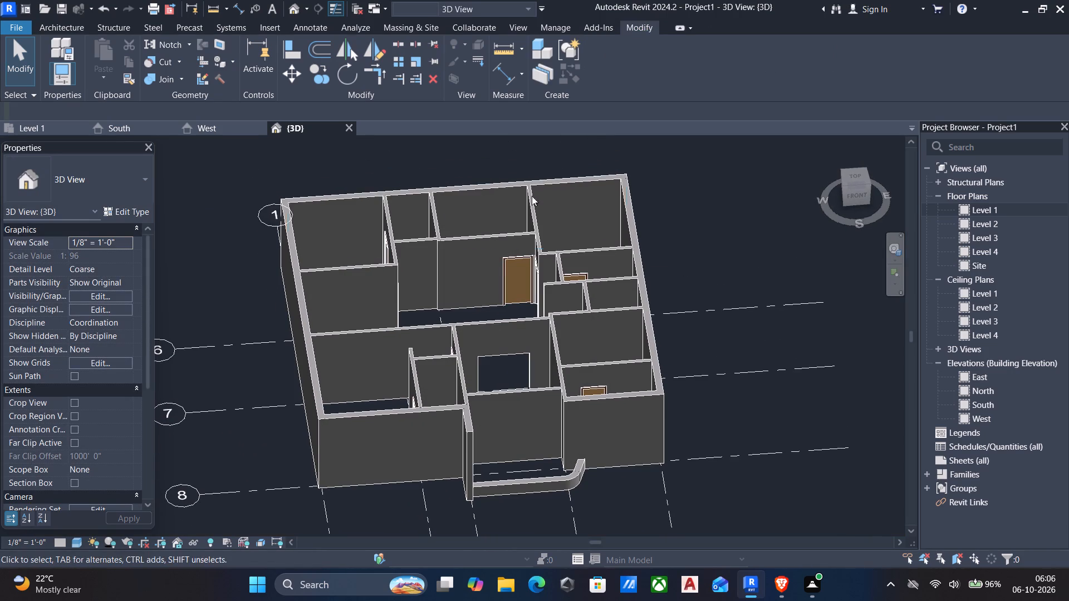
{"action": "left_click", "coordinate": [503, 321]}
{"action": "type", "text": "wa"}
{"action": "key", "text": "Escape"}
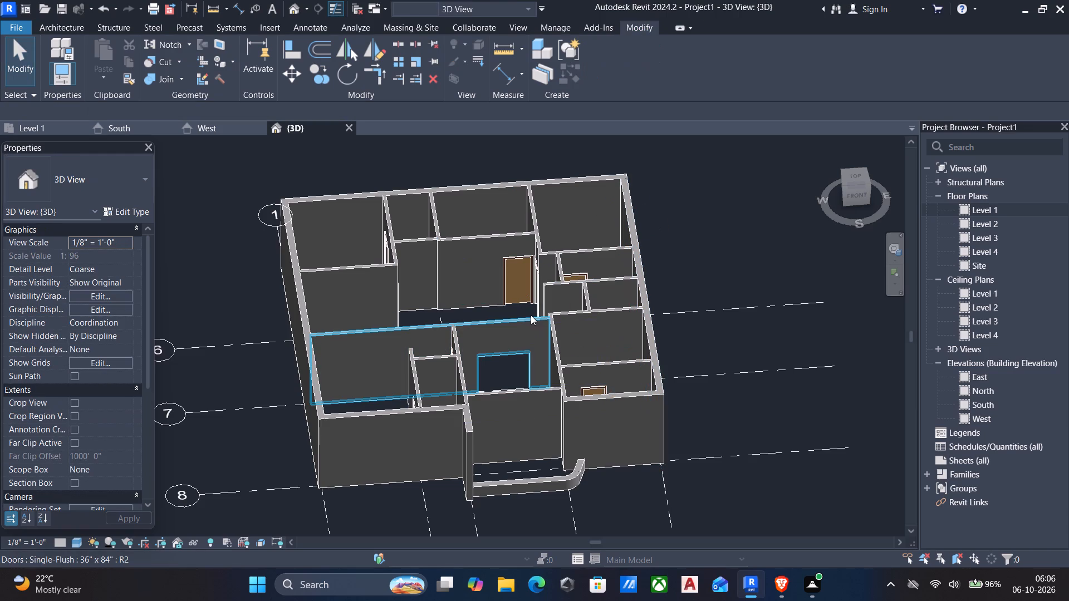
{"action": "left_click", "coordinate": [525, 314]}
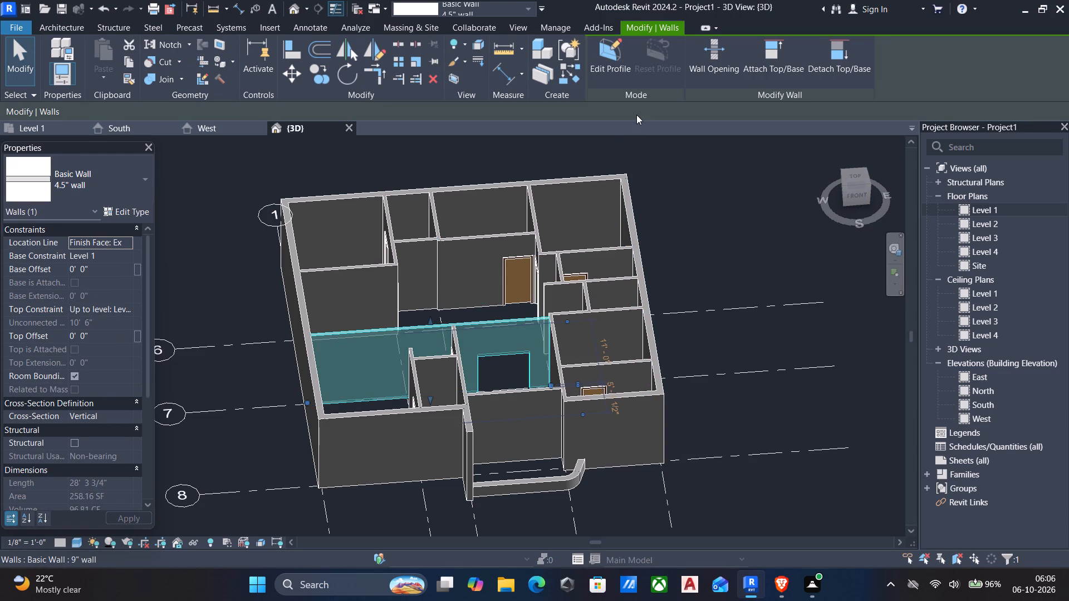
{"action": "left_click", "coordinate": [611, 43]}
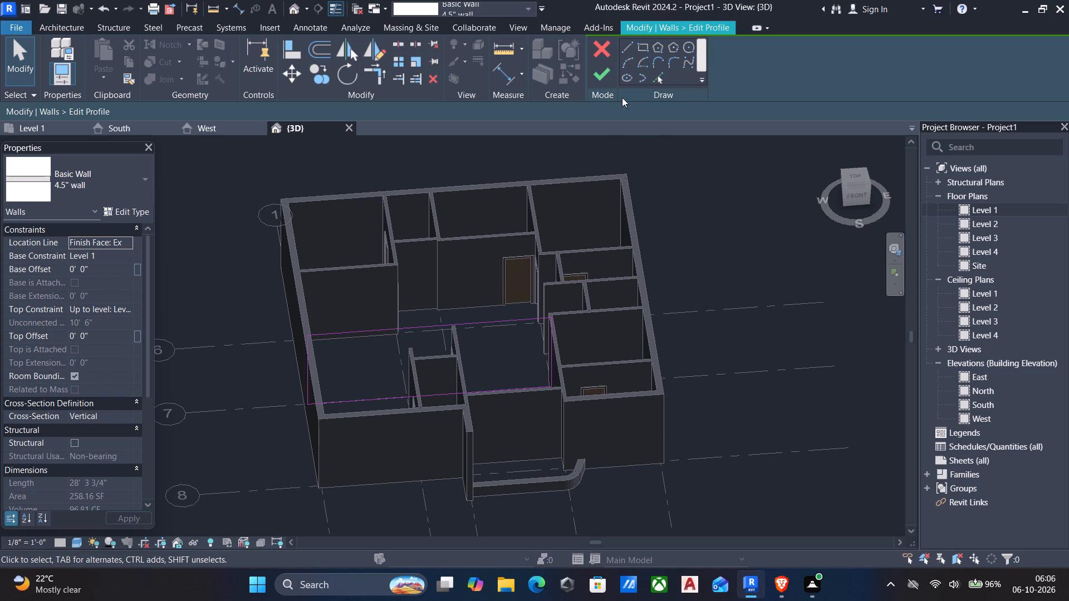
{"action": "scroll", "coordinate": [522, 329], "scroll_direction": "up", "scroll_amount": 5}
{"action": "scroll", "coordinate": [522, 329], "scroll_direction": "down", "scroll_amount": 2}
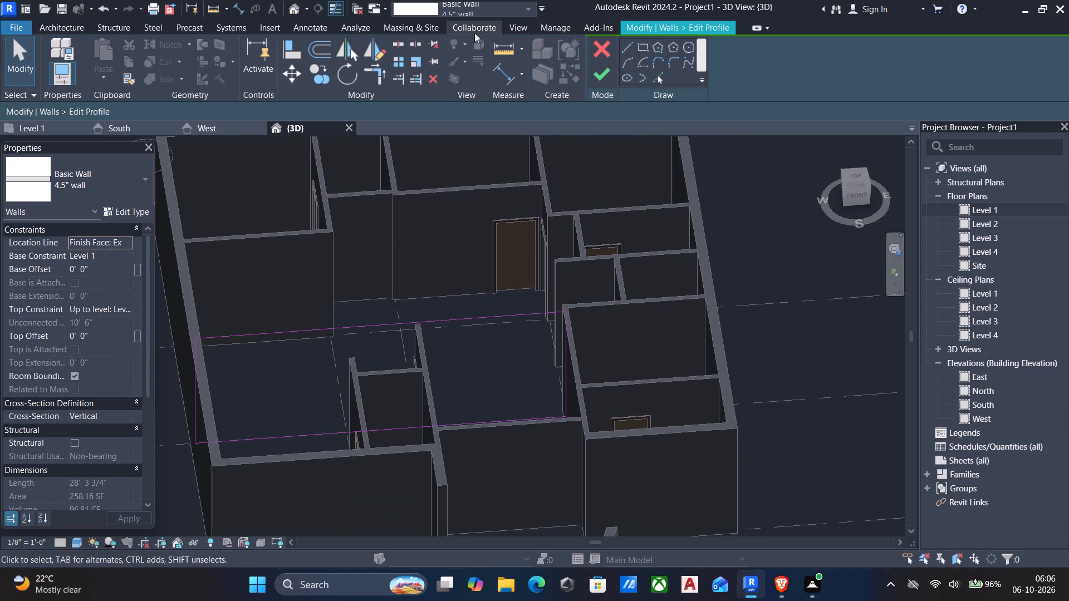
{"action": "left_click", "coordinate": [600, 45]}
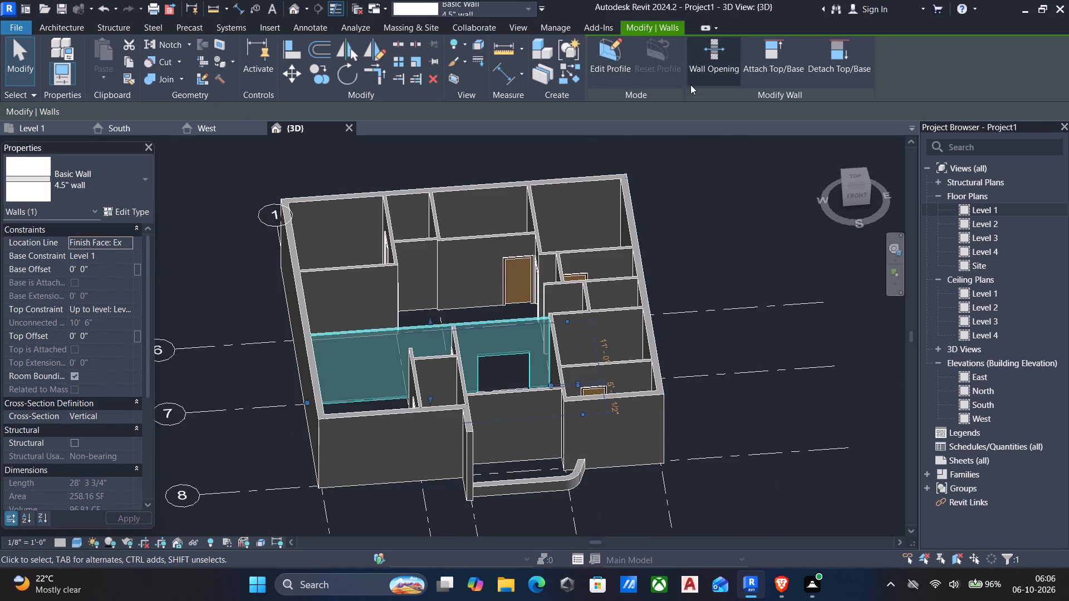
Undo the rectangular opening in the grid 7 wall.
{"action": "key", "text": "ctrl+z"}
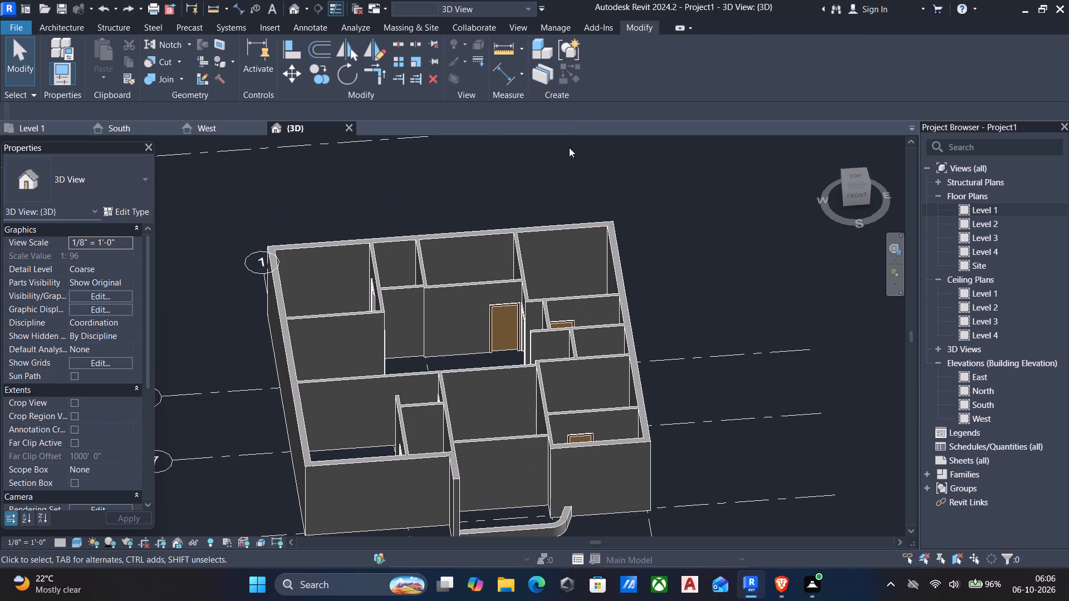
Edit the grid 7 wall's profile, sketching a 6'-9" by 7'-0" rectangle on its base line between grids 3 and 4.
{"action": "scroll", "coordinate": [546, 211], "scroll_direction": "down", "scroll_amount": 1}
{"action": "left_click", "coordinate": [489, 349]}
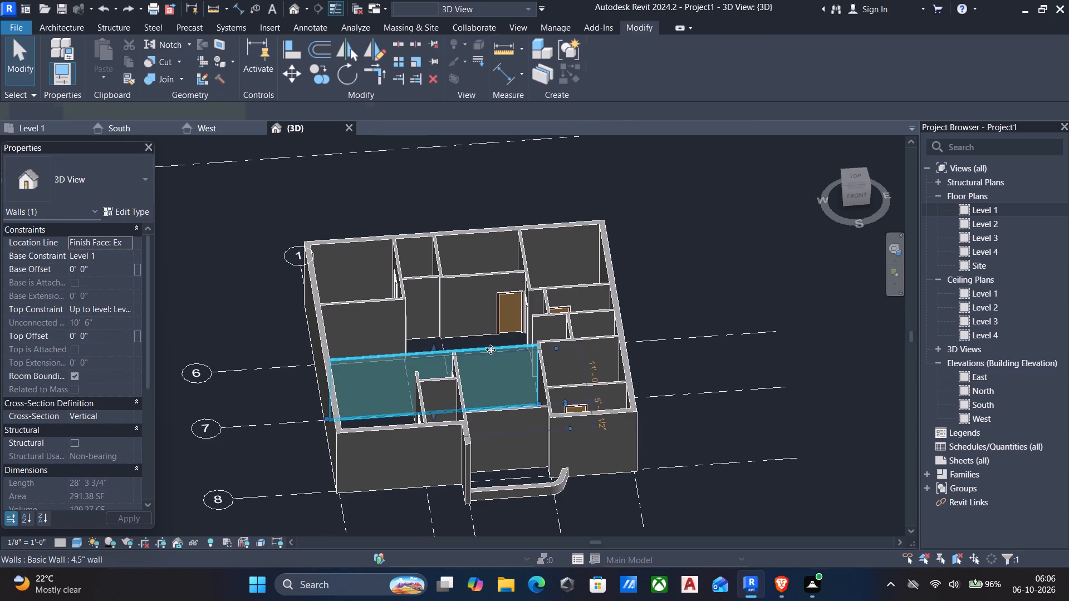
{"action": "left_click", "coordinate": [607, 48]}
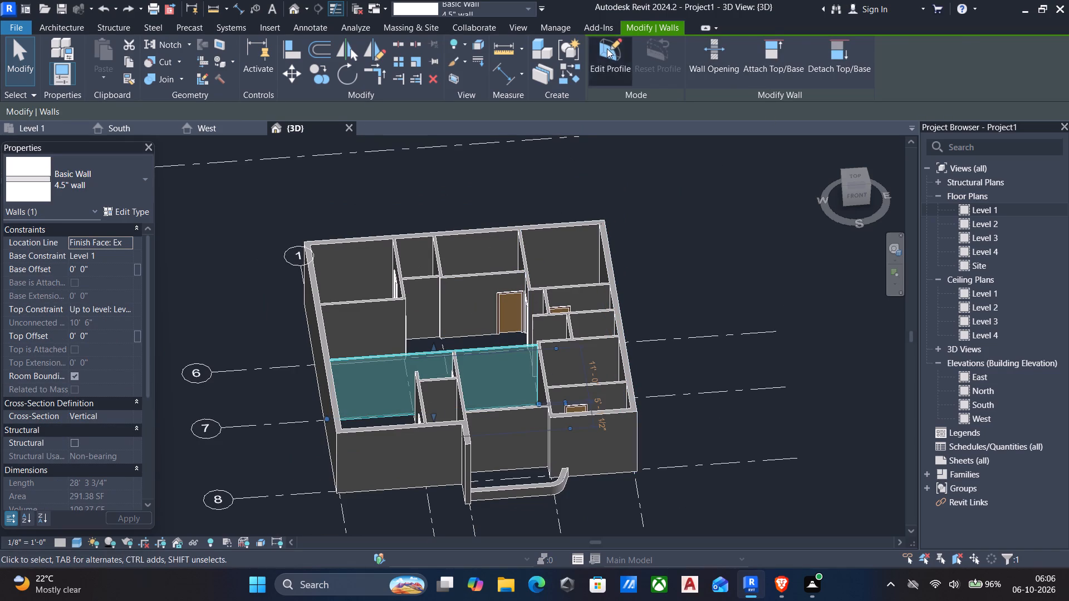
{"action": "scroll", "coordinate": [649, 72], "scroll_direction": "up", "scroll_amount": 4}
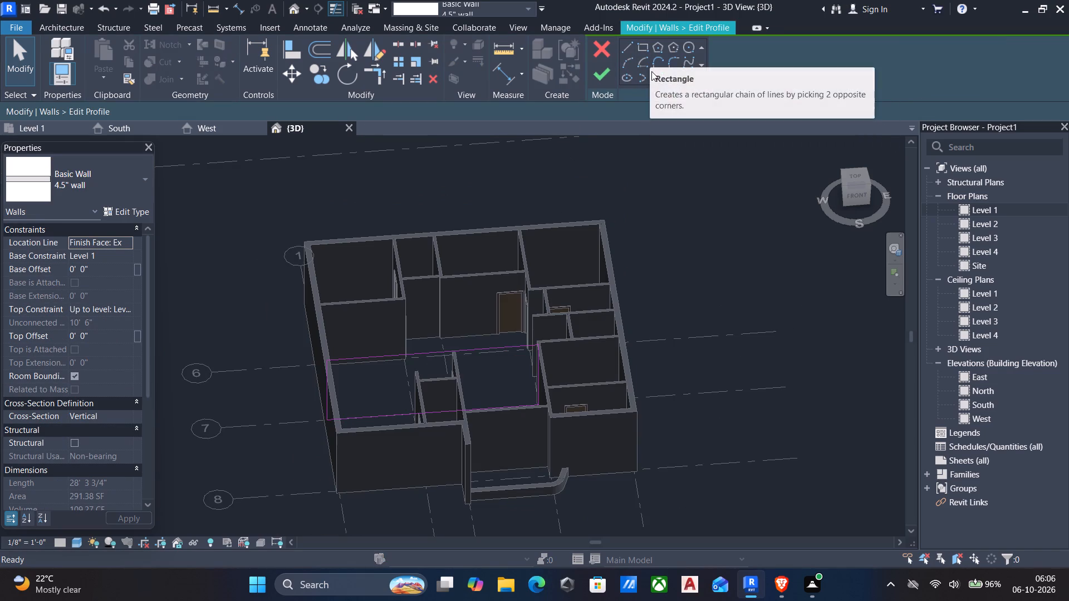
{"action": "scroll", "coordinate": [652, 71], "scroll_direction": "down", "scroll_amount": 4}
{"action": "middle_click_drag", "start_coordinate": [652, 81], "coordinate": [688, 43]}
{"action": "scroll", "coordinate": [668, 46], "scroll_direction": "up", "scroll_amount": 3}
{"action": "middle_click_drag", "start_coordinate": [530, 314], "coordinate": [584, 261]}
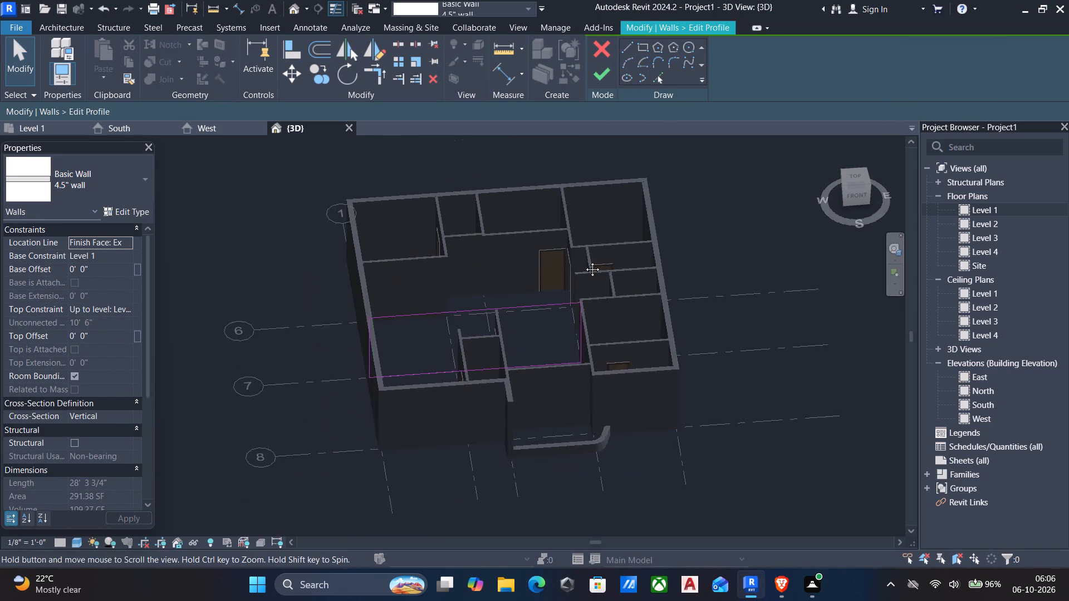
{"action": "middle_click_drag", "start_coordinate": [584, 261], "coordinate": [586, 259]}
{"action": "scroll", "coordinate": [545, 329], "scroll_direction": "up", "scroll_amount": 3}
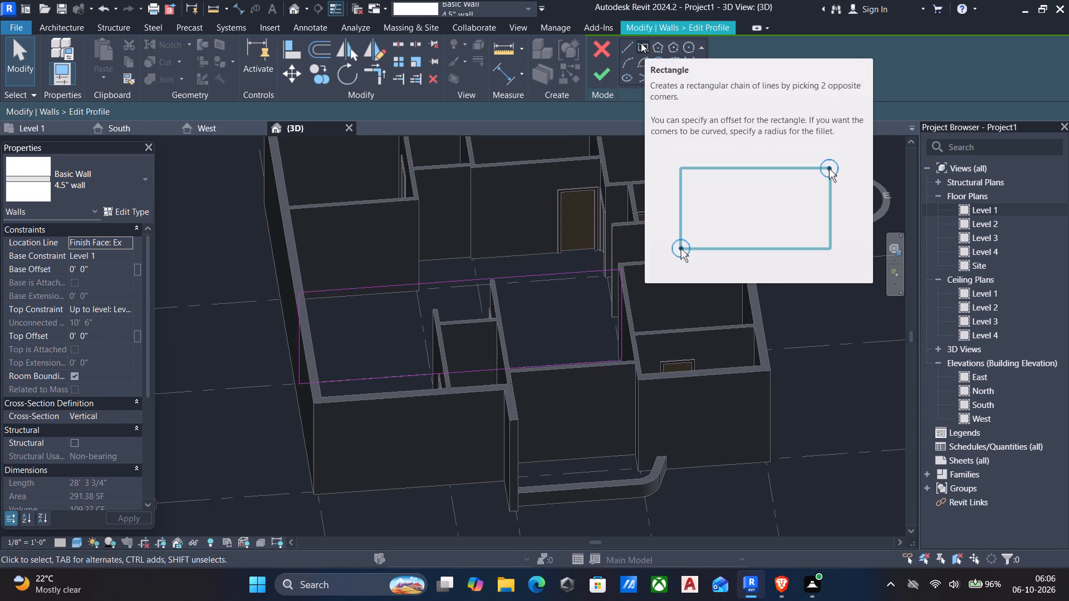
{"action": "left_click", "coordinate": [641, 43]}
{"action": "scroll", "coordinate": [573, 320], "scroll_direction": "up", "scroll_amount": 4}
{"action": "scroll", "coordinate": [573, 320], "scroll_direction": "down", "scroll_amount": 2}
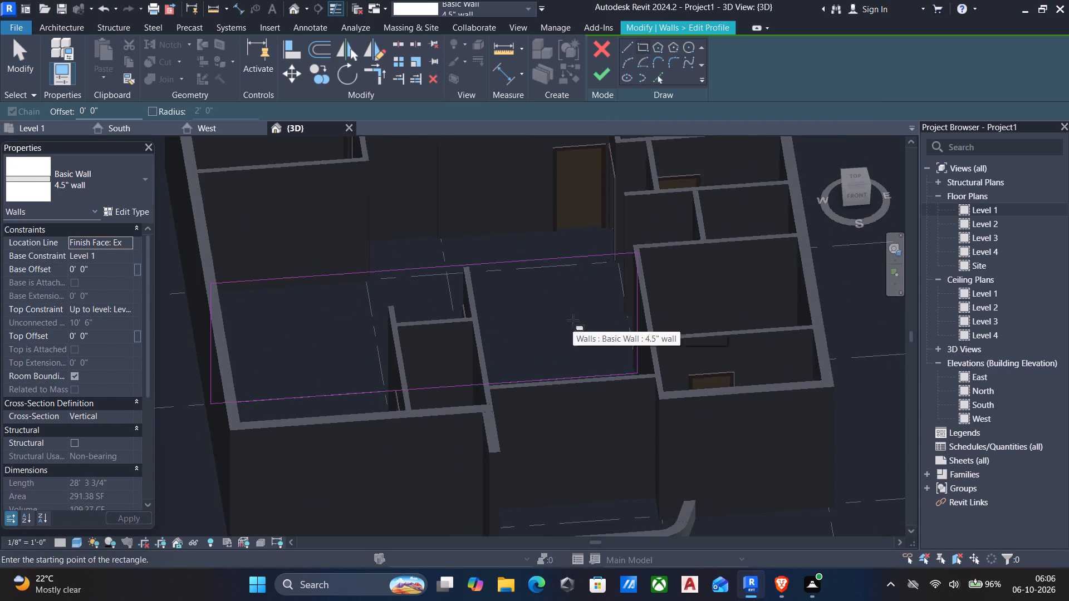
{"action": "scroll", "coordinate": [561, 363], "scroll_direction": "up", "scroll_amount": 4}
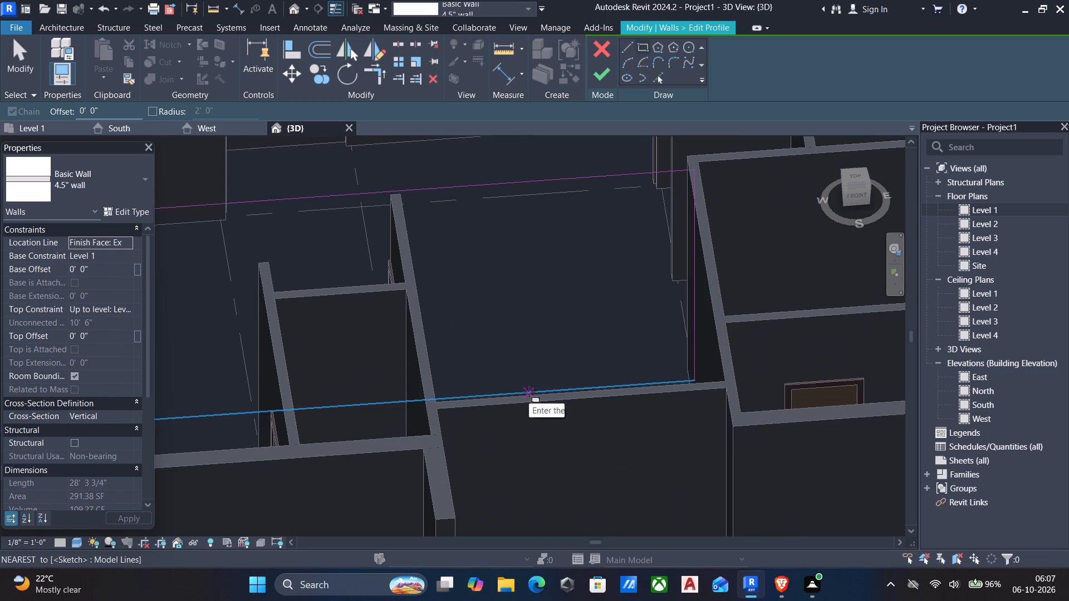
{"action": "left_click", "coordinate": [487, 396]}
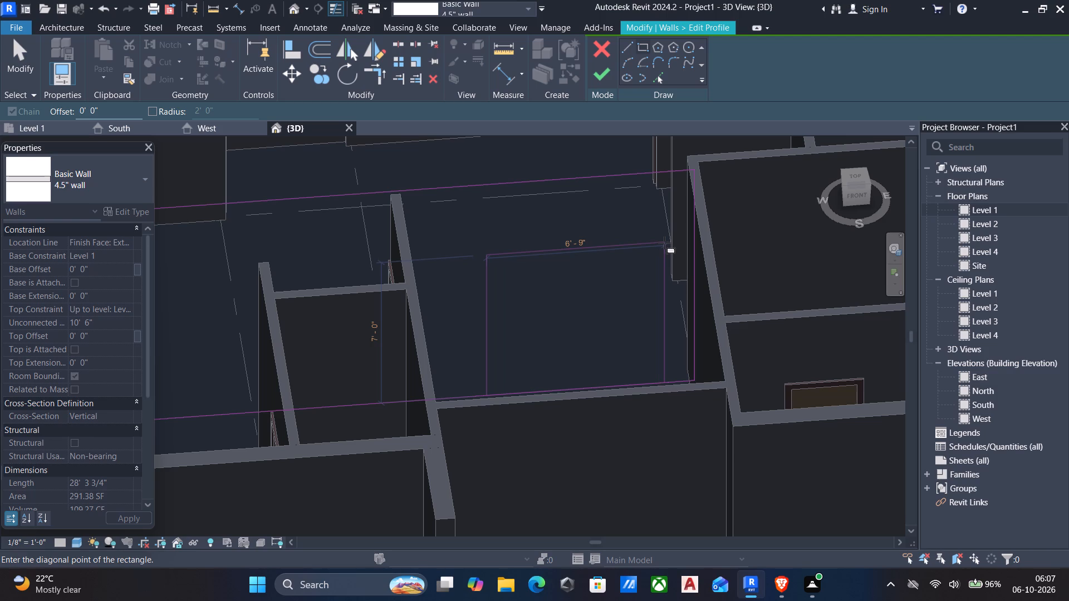
{"action": "left_click", "coordinate": [664, 243]}
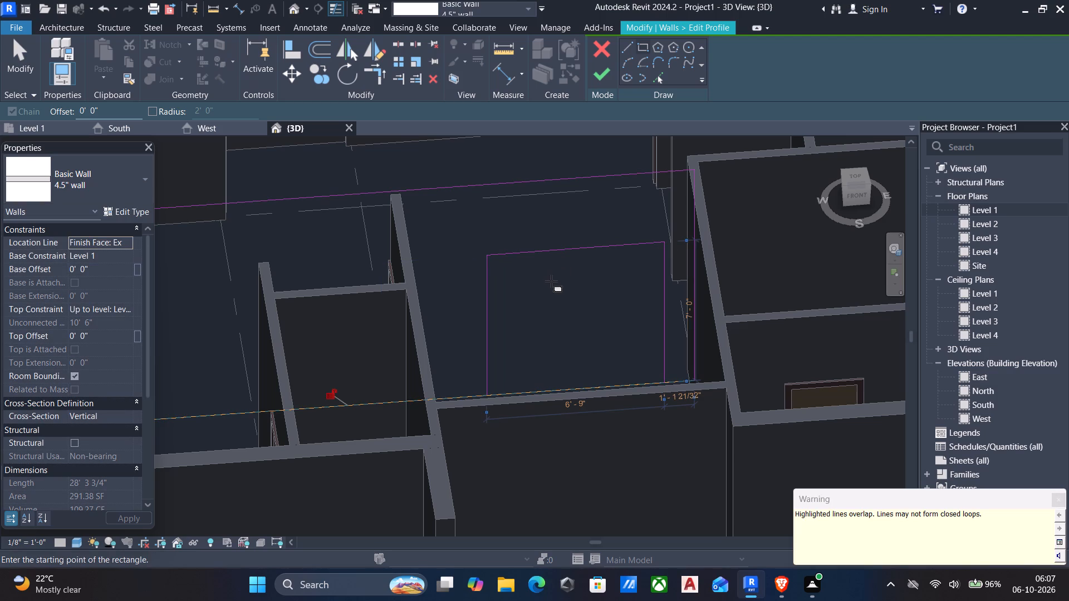
{"action": "key", "text": "Escape"}
{"action": "scroll", "coordinate": [551, 312], "scroll_direction": "down", "scroll_amount": 1}
{"action": "middle_click_drag", "start_coordinate": [551, 312], "coordinate": [570, 254]}
{"action": "key", "text": "Escape"}
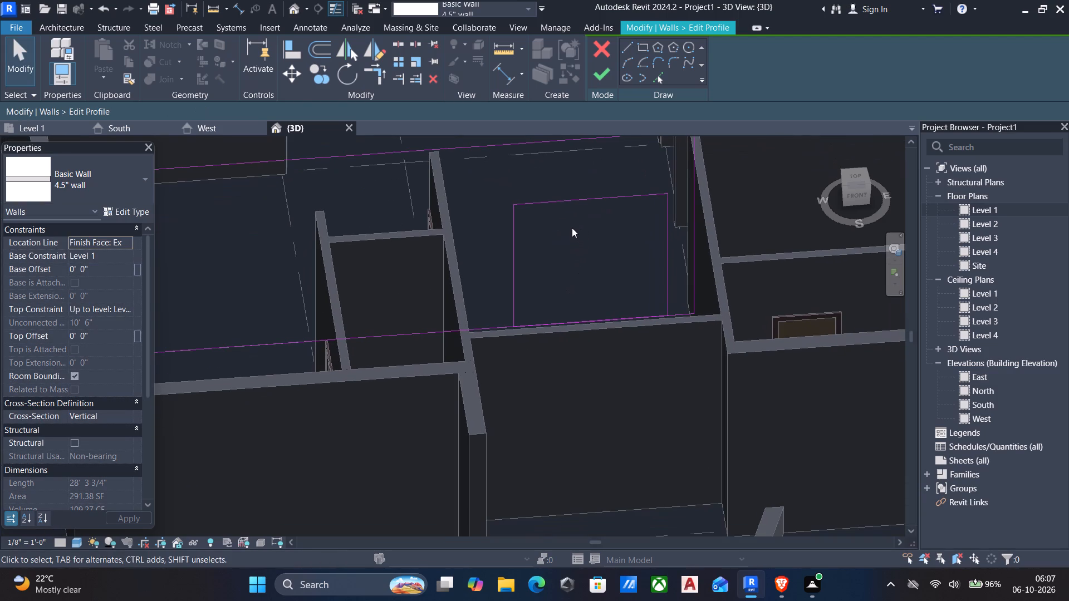
Split the profile's base line inside the rectangle, about 4'-2" from its grid 4 end.
{"action": "type", "text": "sl"}
{"action": "scroll", "coordinate": [571, 229], "scroll_direction": "down", "scroll_amount": 1}
{"action": "middle_click_drag", "start_coordinate": [571, 230], "coordinate": [573, 294], "text": "shift"}
{"action": "left_click", "coordinate": [591, 214]}
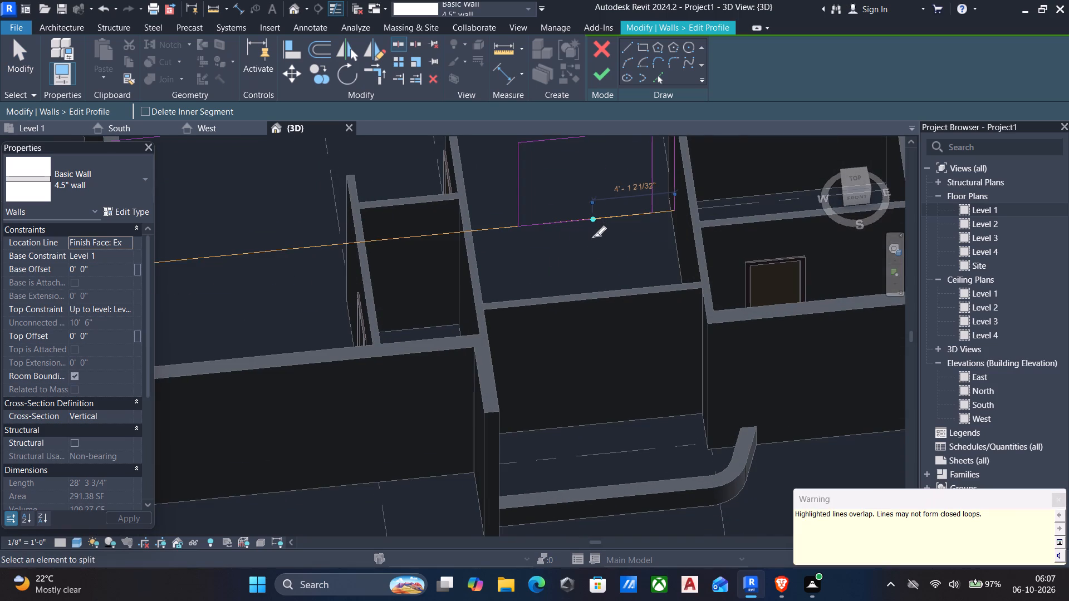
{"action": "key", "text": "Escape"}
{"action": "key", "text": "Escape"}
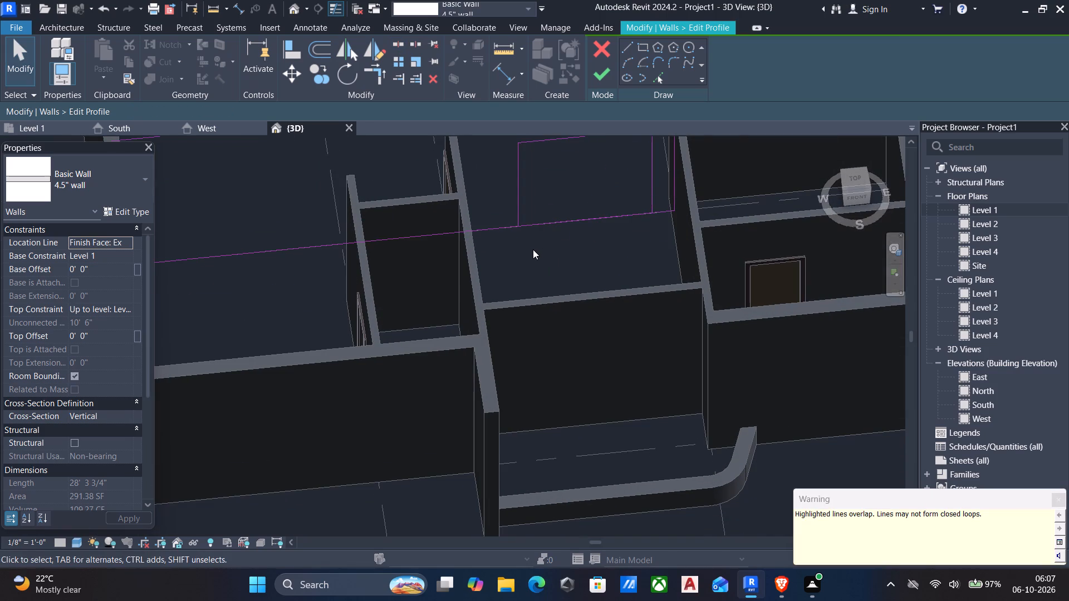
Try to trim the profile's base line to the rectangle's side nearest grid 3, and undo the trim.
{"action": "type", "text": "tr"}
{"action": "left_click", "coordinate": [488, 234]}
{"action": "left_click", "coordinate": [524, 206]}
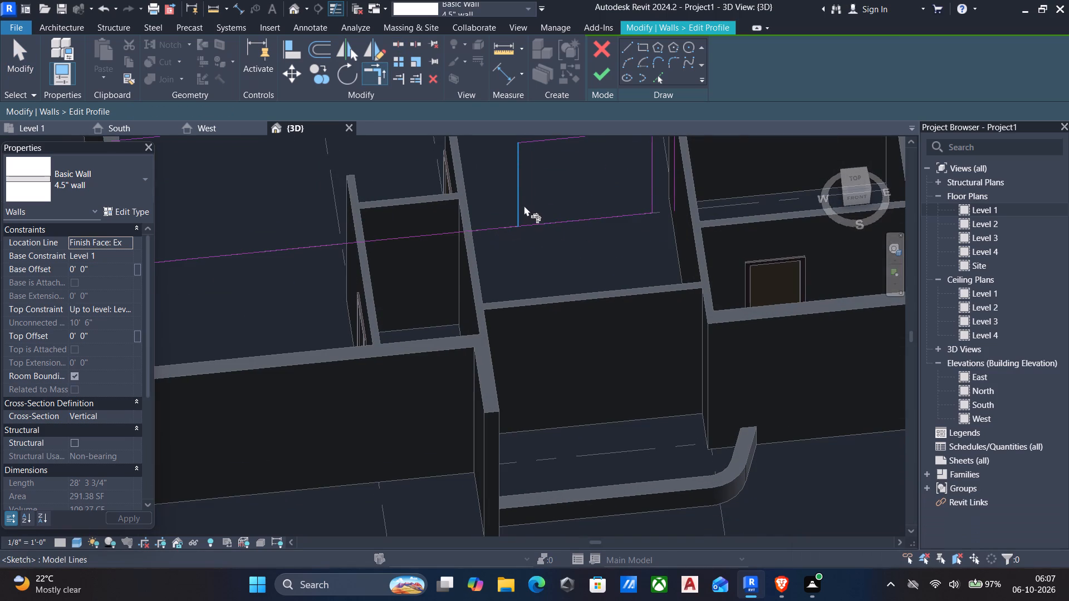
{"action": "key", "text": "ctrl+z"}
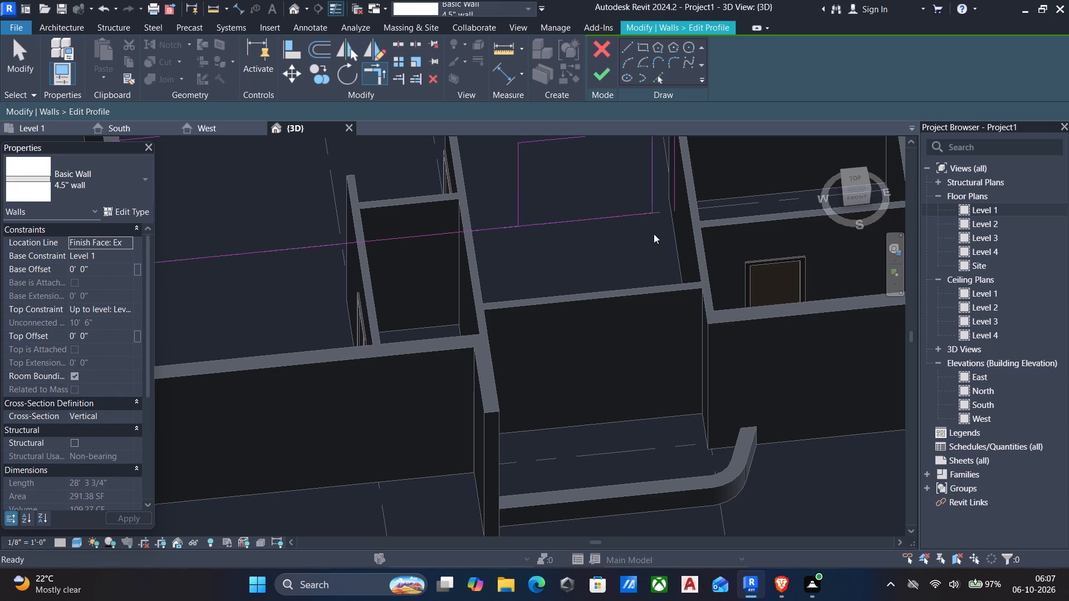
Delete both pieces of the rectangle's split bottom line, leaving the grid 7 wall profile's own base line.
{"action": "key", "text": "Escape"}
{"action": "left_click", "coordinate": [604, 218]}
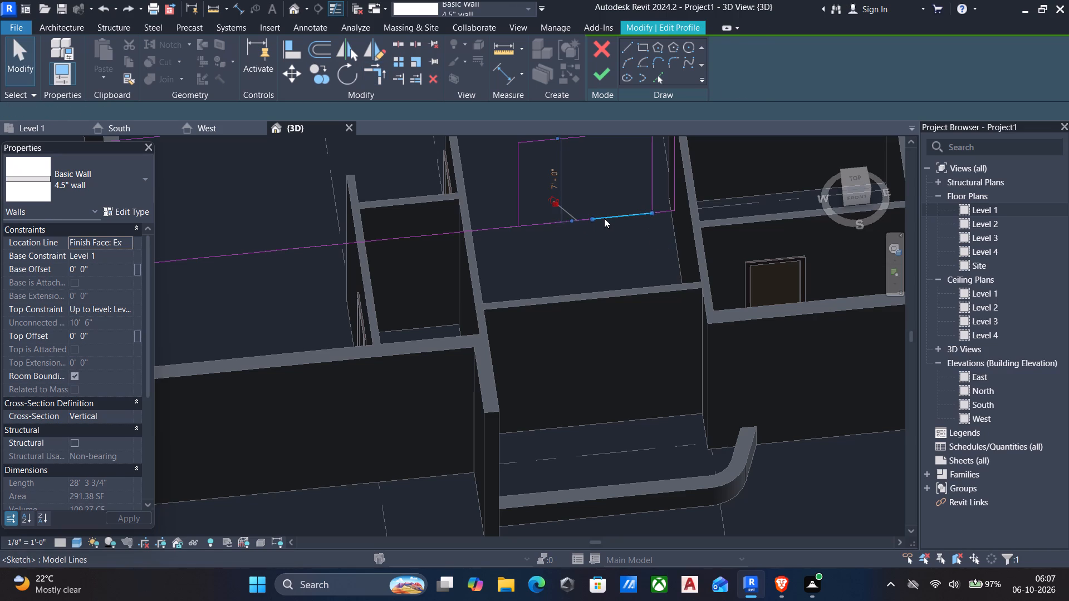
{"action": "key", "text": "Delete"}
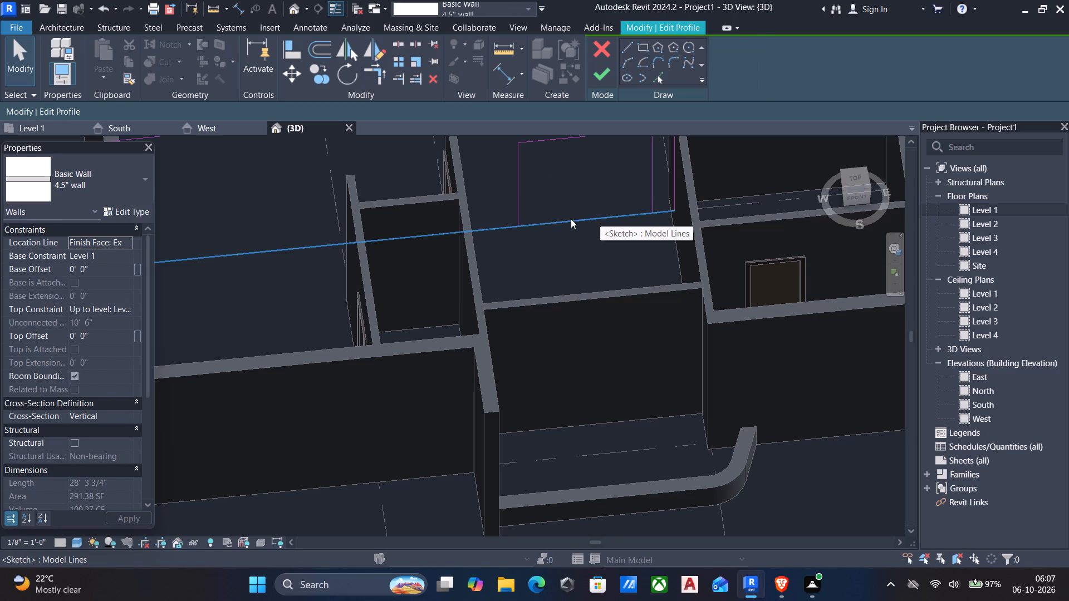
{"action": "left_click", "coordinate": [566, 223]}
{"action": "key", "text": "Delete"}
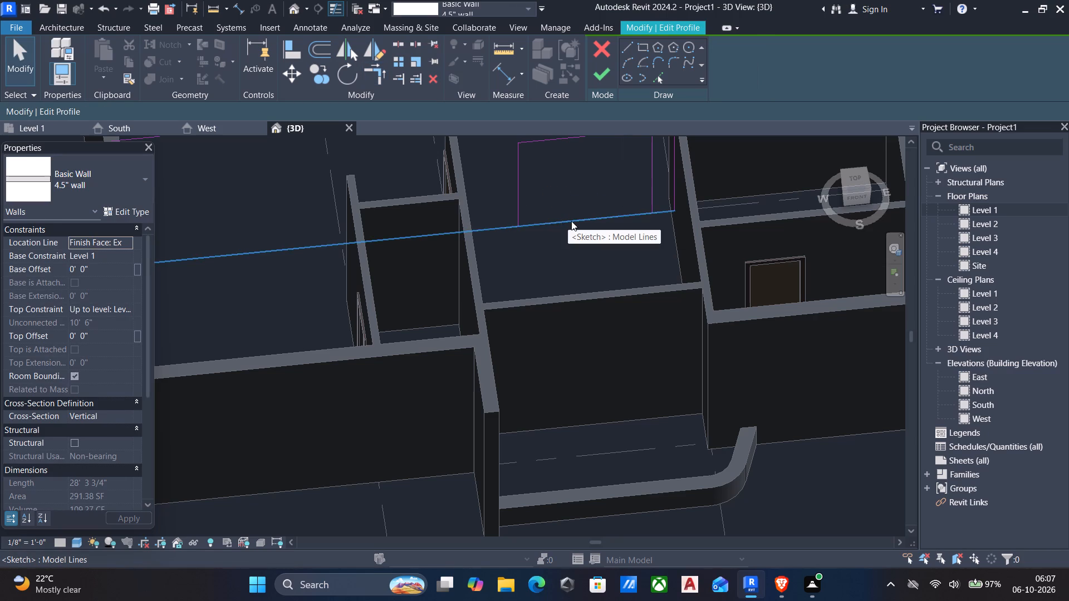
Split the wall profile's base line inside the rectangle, about 5'-0" from its grid 4 end.
{"action": "type", "text": "sl"}
{"action": "left_click", "coordinate": [575, 222]}
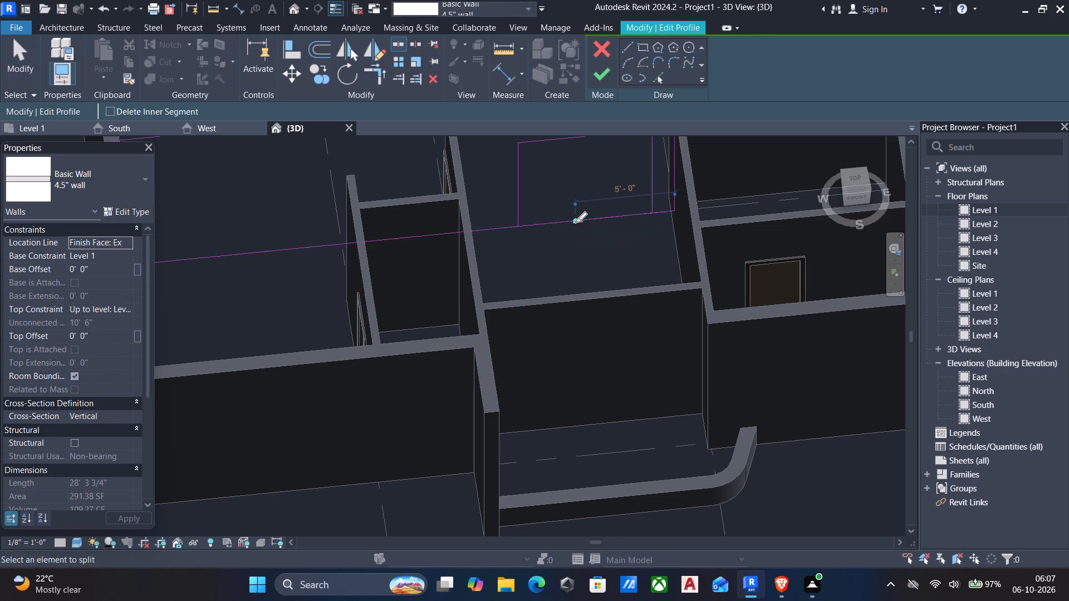
{"action": "key", "text": "Escape"}
{"action": "key", "text": "Escape"}
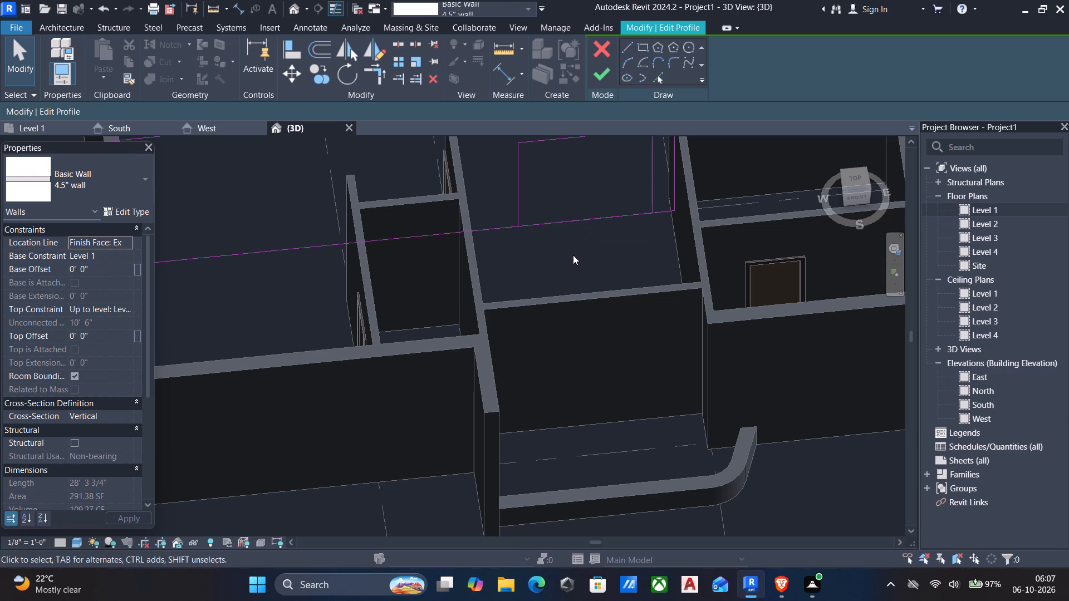
Trim the two halves of the profile's base line to the rectangle's sides, leaving the opening's bottom open.
{"action": "type", "text": "tr"}
{"action": "left_click", "coordinate": [478, 232]}
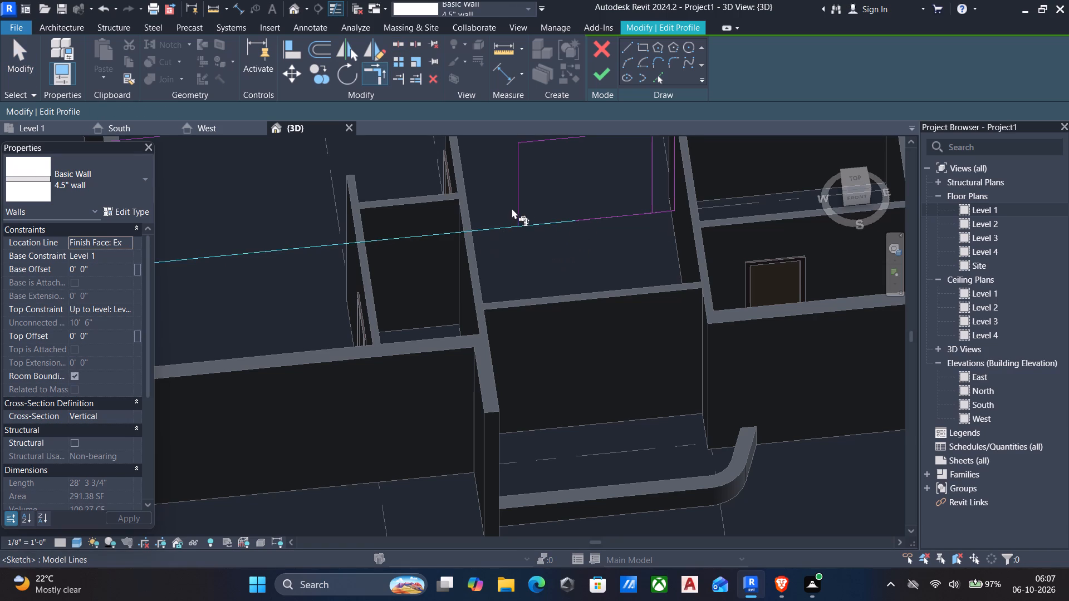
{"action": "left_click", "coordinate": [524, 196]}
{"action": "left_click", "coordinate": [660, 208]}
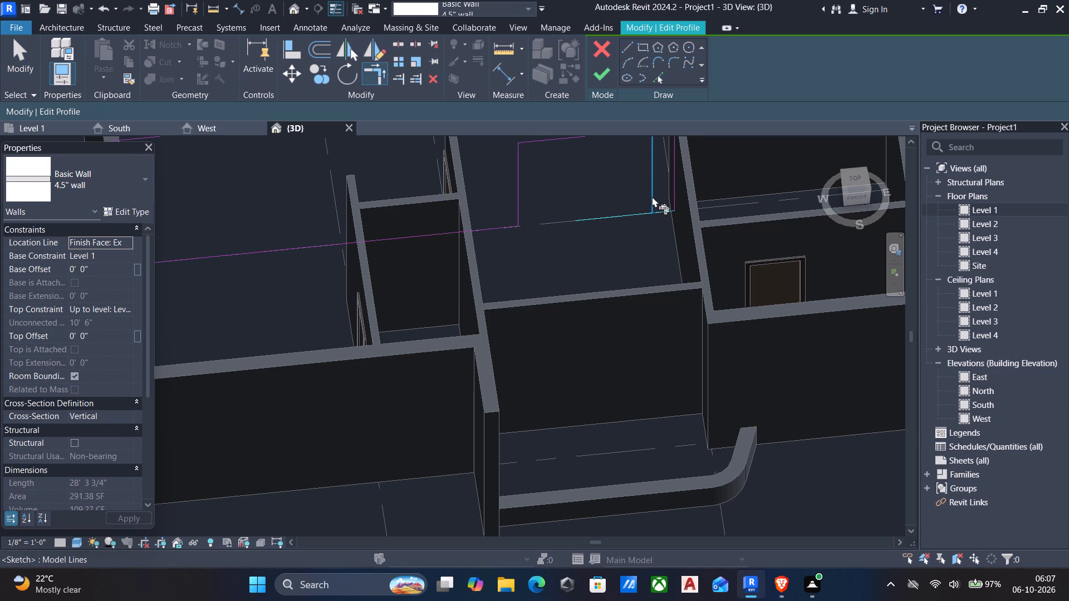
{"action": "left_click", "coordinate": [652, 196]}
{"action": "scroll", "coordinate": [621, 229], "scroll_direction": "down", "scroll_amount": 1}
{"action": "middle_click_drag", "start_coordinate": [620, 233], "coordinate": [606, 250]}
{"action": "key", "text": "Escape"}
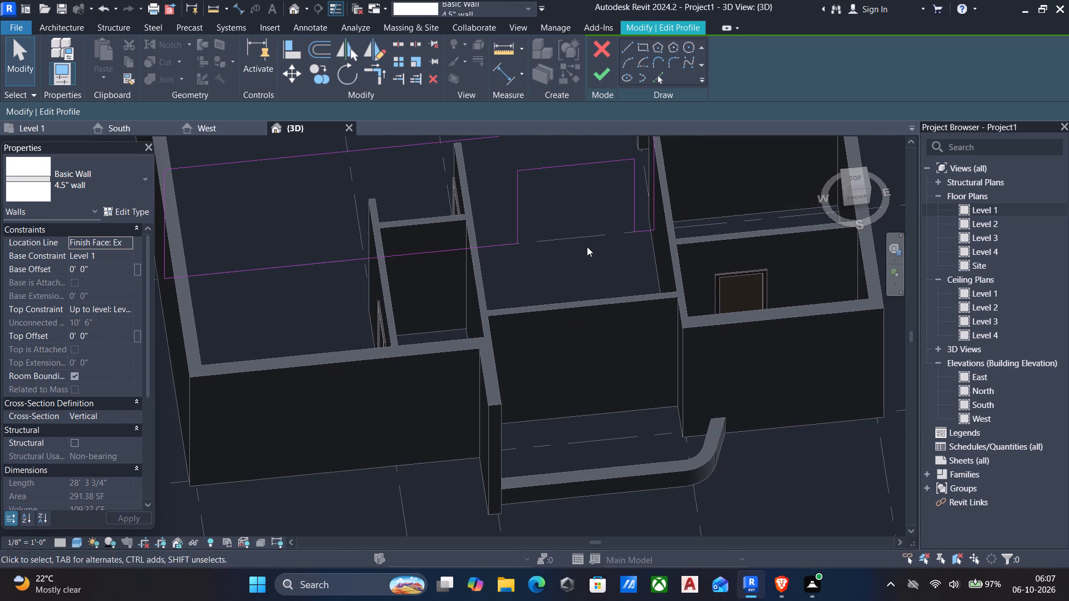
Move the opening's side nearest grid 3 outward until the opening is 8'-11" wide.
{"action": "scroll", "coordinate": [548, 231], "scroll_direction": "up", "scroll_amount": 4}
{"action": "scroll", "coordinate": [478, 279], "scroll_direction": "up", "scroll_amount": 6}
{"action": "scroll", "coordinate": [492, 236], "scroll_direction": "up", "scroll_amount": 10}
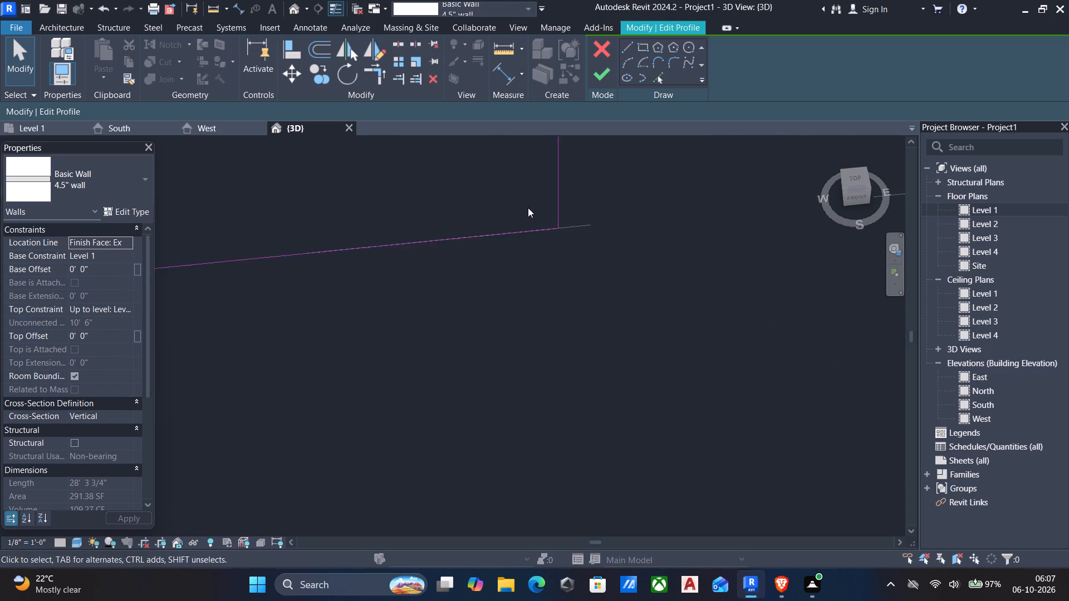
{"action": "scroll", "coordinate": [533, 210], "scroll_direction": "down", "scroll_amount": 15}
{"action": "scroll", "coordinate": [545, 275], "scroll_direction": "down", "scroll_amount": 4}
{"action": "middle_click_drag", "start_coordinate": [550, 283], "coordinate": [542, 324]}
{"action": "left_click_drag", "start_coordinate": [561, 287], "coordinate": [504, 257]}
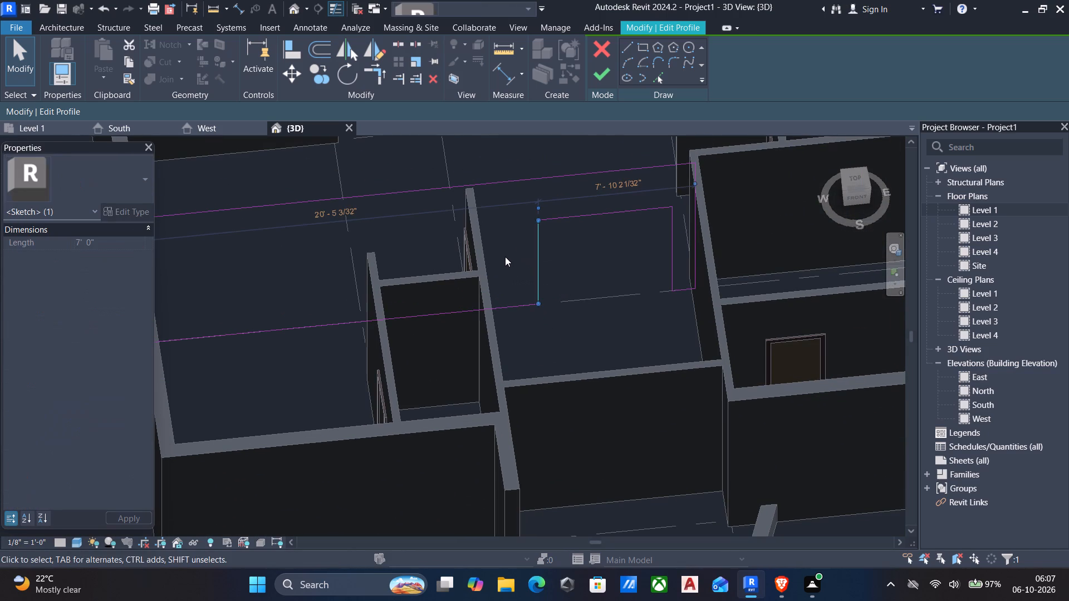
{"action": "key", "text": "Left"}
{"action": "key", "text": "Left"}
{"action": "key", "text": "Left"}
{"action": "key", "text": "Left"}
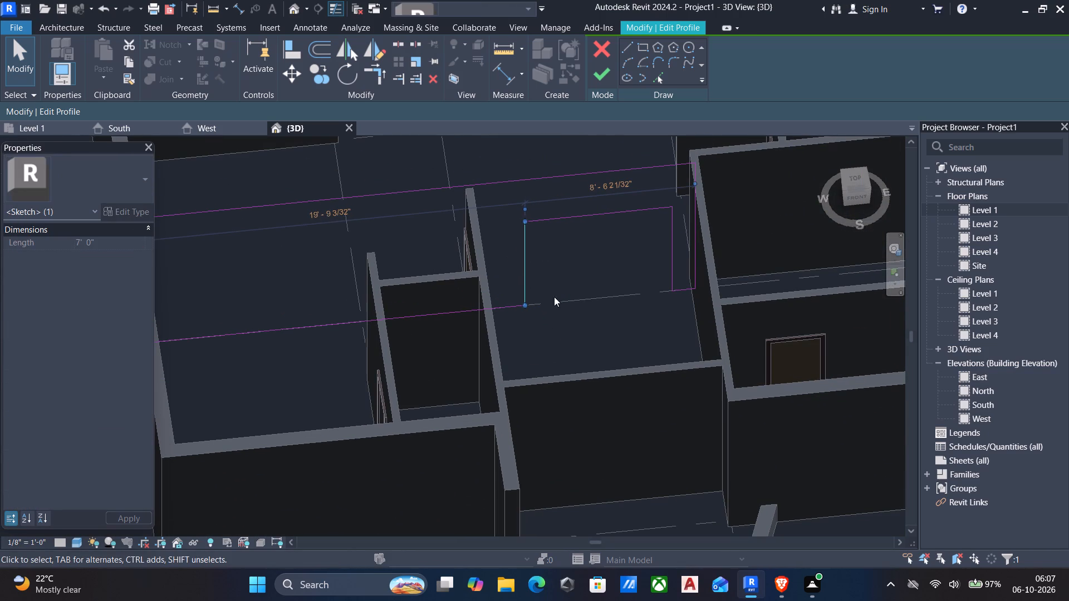
{"action": "key", "text": "Left"}
{"action": "key", "text": "Left"}
{"action": "middle_click_drag", "start_coordinate": [566, 303], "coordinate": [547, 285], "text": "shift"}
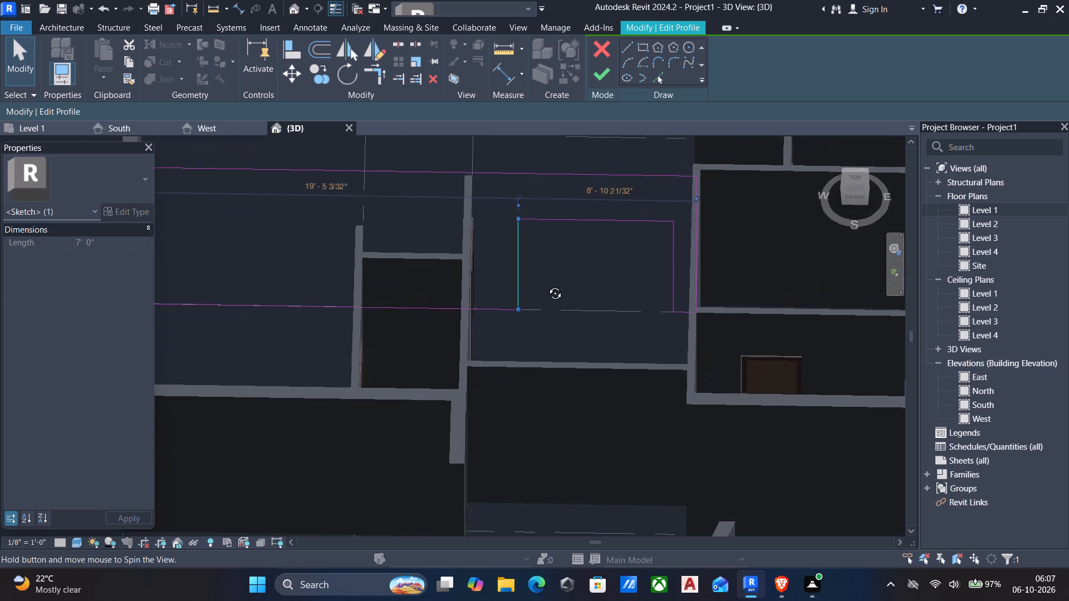
{"action": "middle_click_drag", "start_coordinate": [547, 285], "coordinate": [556, 213], "text": "shift"}
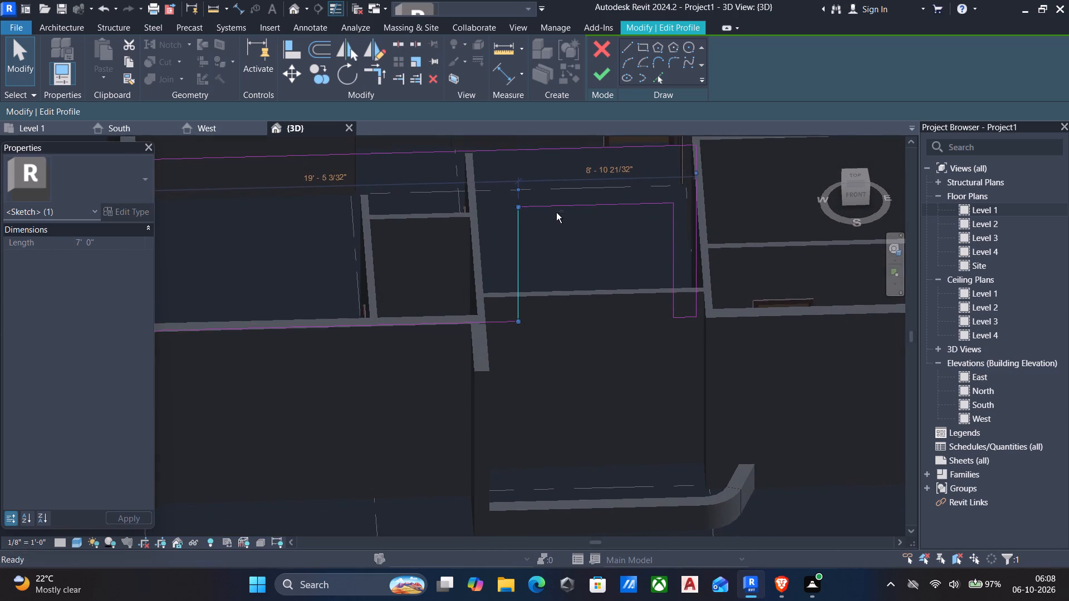
{"action": "left_click", "coordinate": [856, 194]}
{"action": "scroll", "coordinate": [798, 223], "scroll_direction": "down", "scroll_amount": 4}
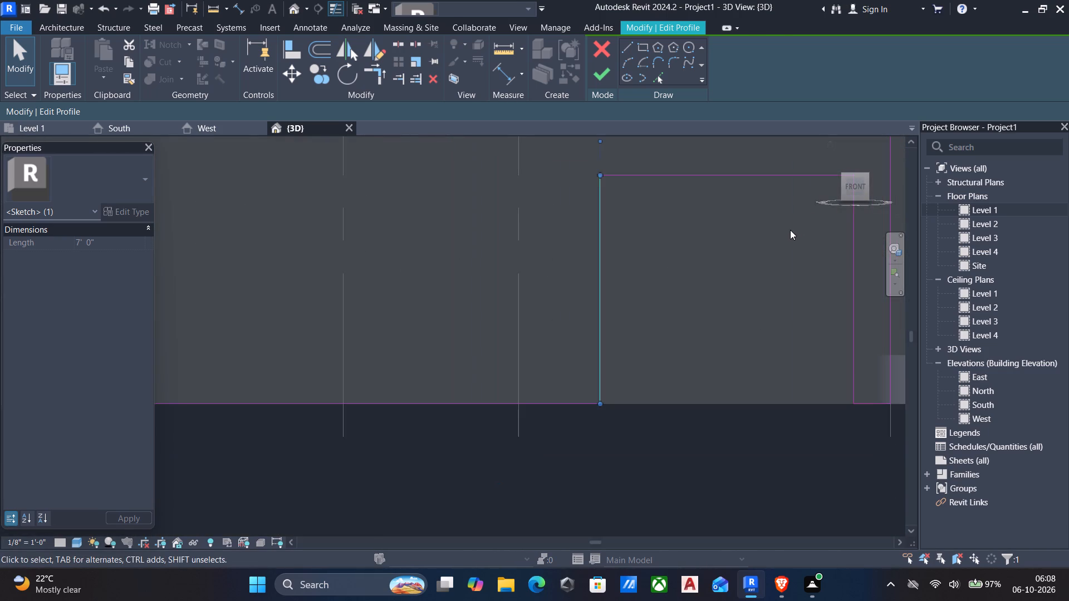
{"action": "scroll", "coordinate": [790, 230], "scroll_direction": "down", "scroll_amount": 4}
{"action": "middle_click_drag", "start_coordinate": [784, 237], "coordinate": [724, 274]}
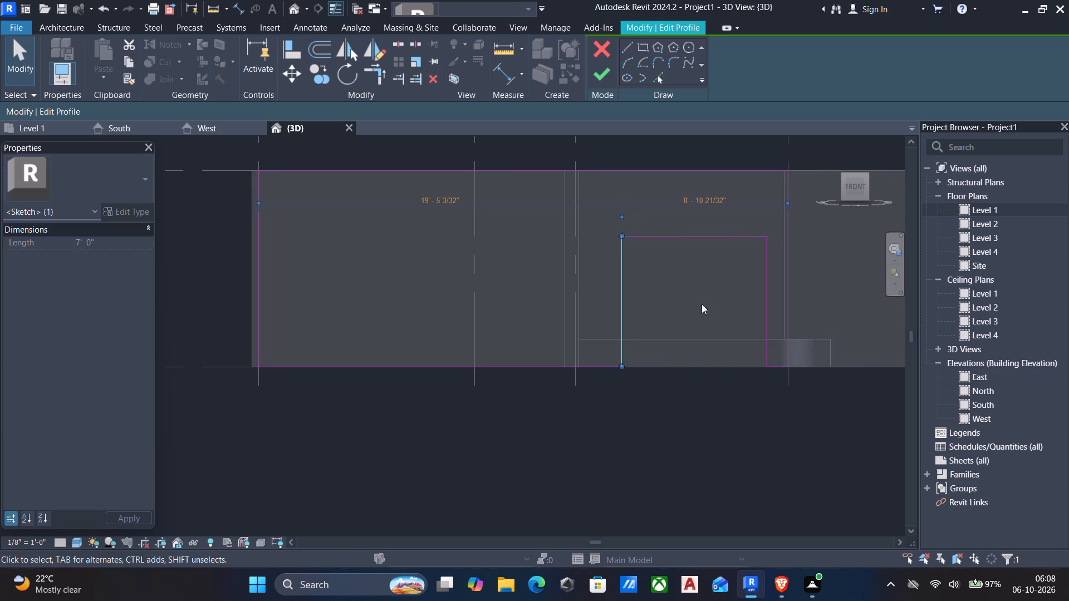
{"action": "key", "text": "Left"}
{"action": "key", "text": "Left"}
{"action": "key", "text": "Left"}
{"action": "key", "text": "Left"}
{"action": "key", "text": "Left"}
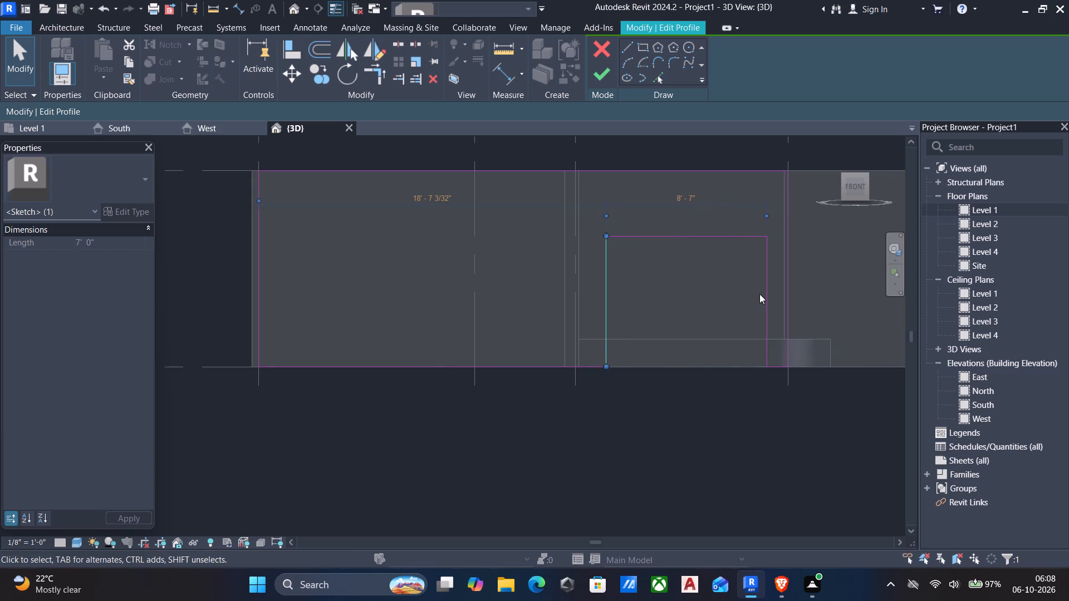
{"action": "key", "text": "Left"}
{"action": "key", "text": "Left"}
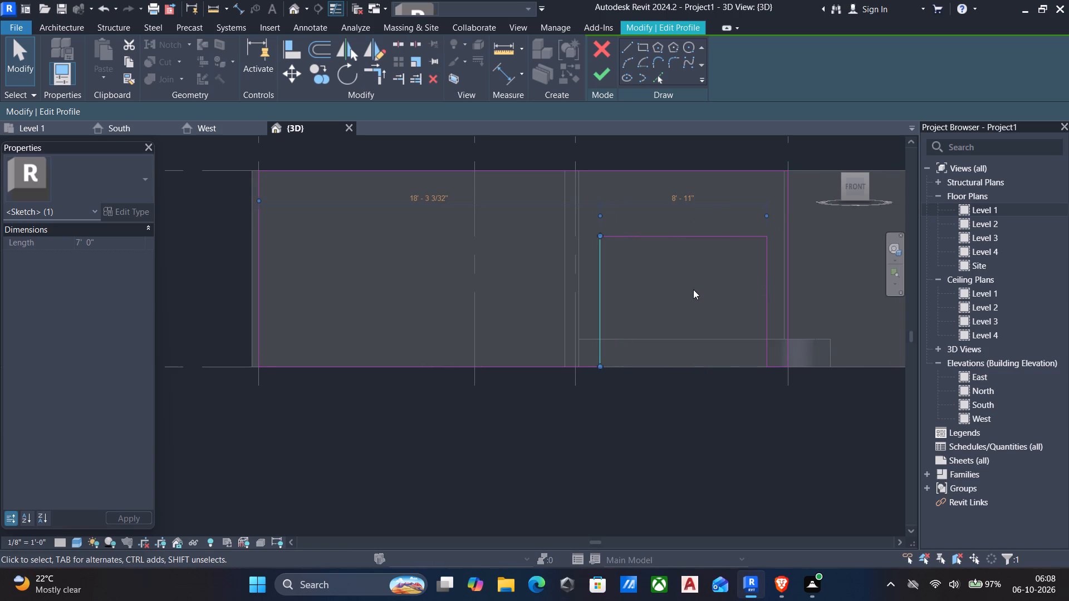
{"action": "scroll", "coordinate": [690, 293], "scroll_direction": "up", "scroll_amount": 4}
{"action": "scroll", "coordinate": [690, 293], "scroll_direction": "down", "scroll_amount": 1}
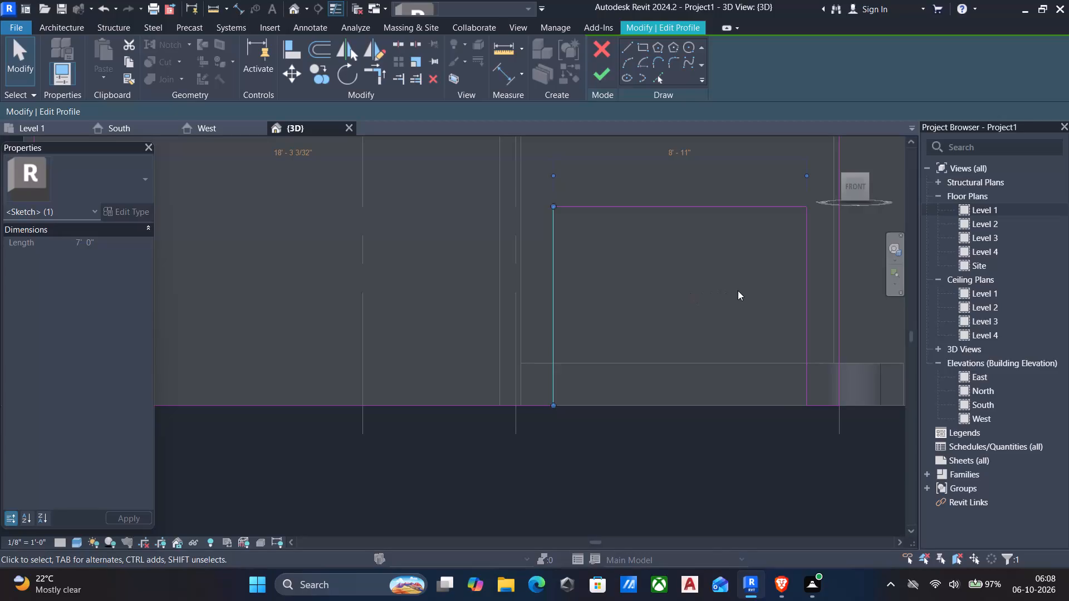
{"action": "key", "text": "Escape"}
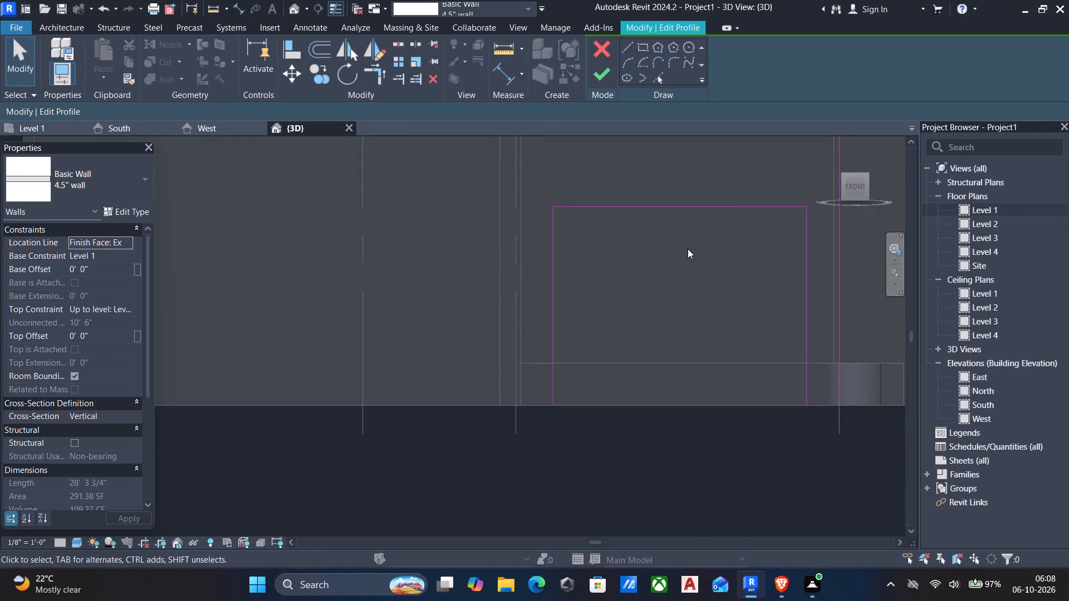
Measure the gaps from the opening's two top corners to the adjoining walls near grids 3 and 4.
{"action": "type", "text": "dd"}
{"action": "scroll", "coordinate": [583, 208], "scroll_direction": "up", "scroll_amount": 4}
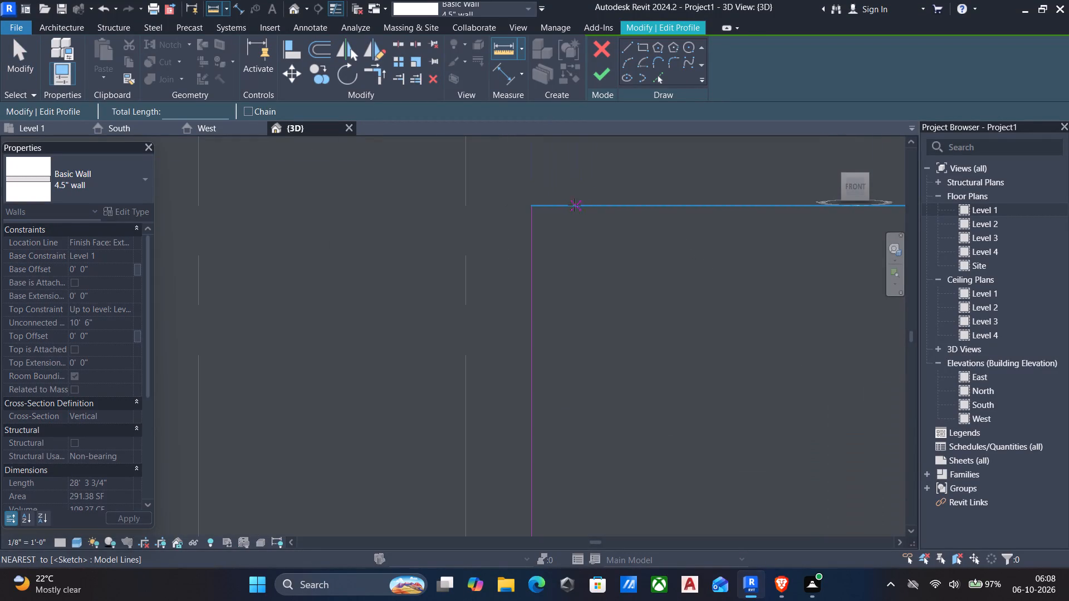
{"action": "left_click", "coordinate": [527, 204]}
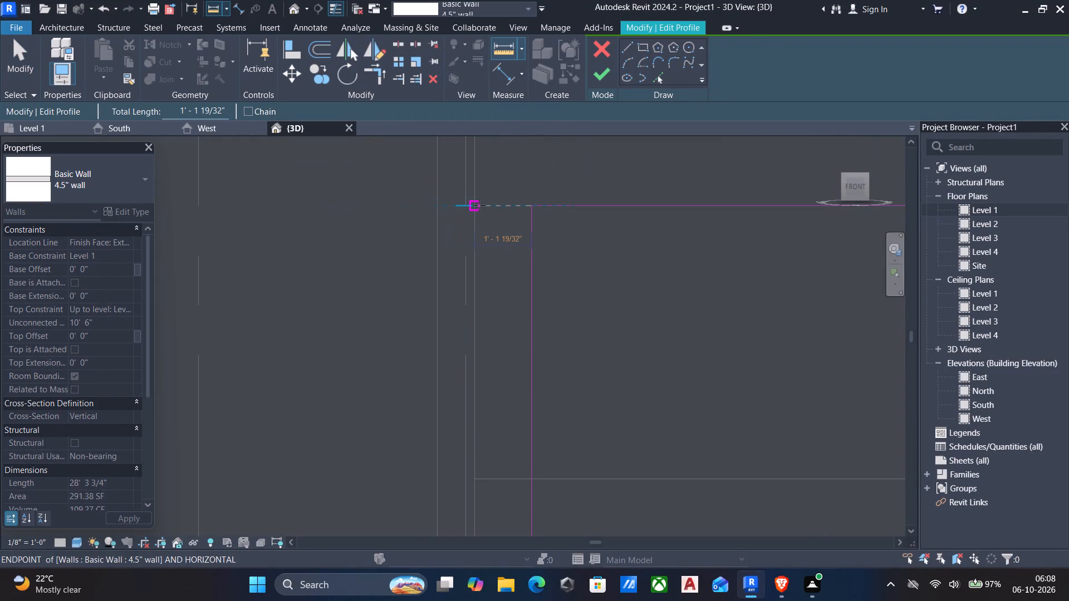
{"action": "key", "text": "Escape"}
{"action": "scroll", "coordinate": [486, 215], "scroll_direction": "down", "scroll_amount": 3}
{"action": "middle_click_drag", "start_coordinate": [620, 270], "coordinate": [360, 306]}
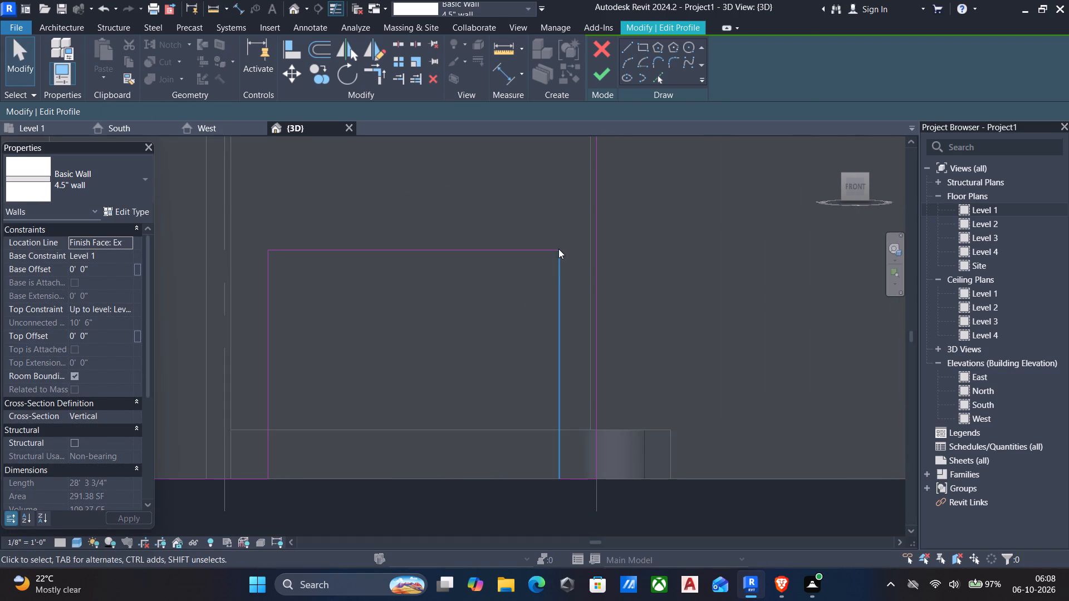
{"action": "type", "text": "dd"}
{"action": "scroll", "coordinate": [555, 249], "scroll_direction": "up", "scroll_amount": 4}
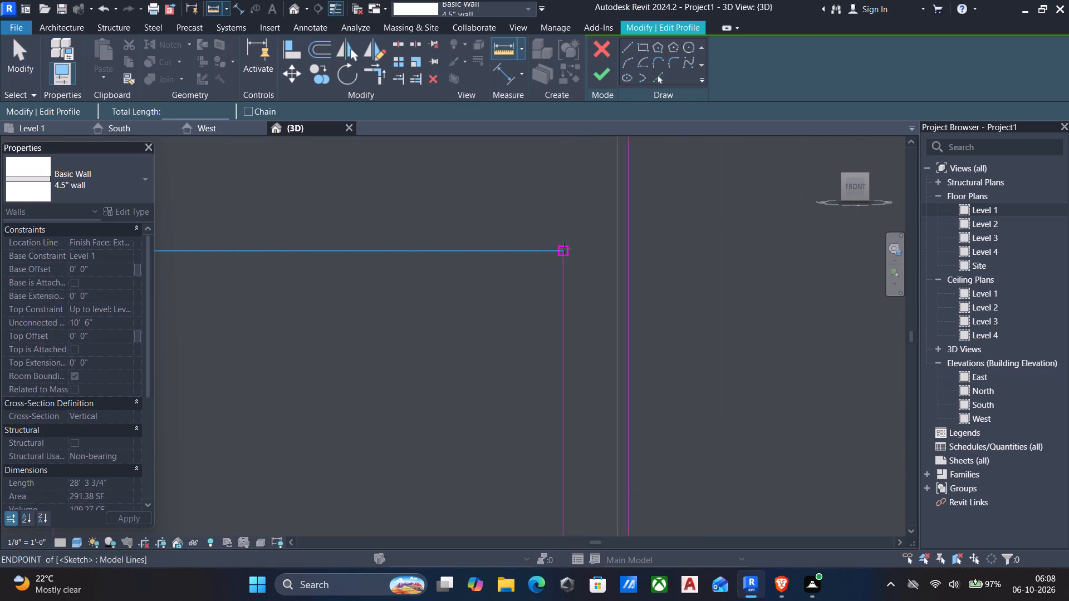
{"action": "left_click", "coordinate": [564, 249]}
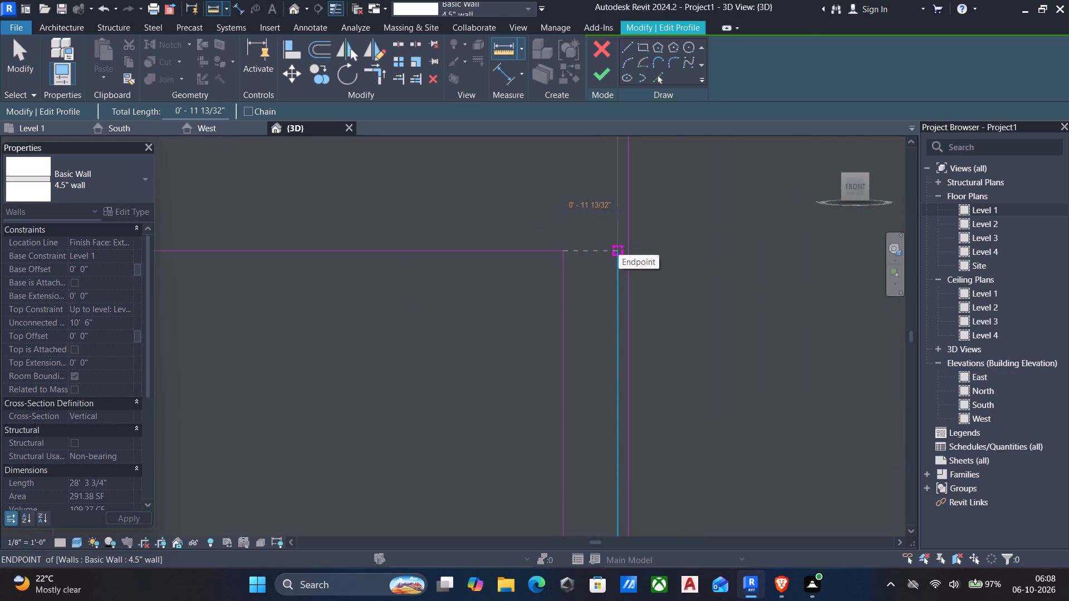
{"action": "scroll", "coordinate": [619, 249], "scroll_direction": "down", "scroll_amount": 1}
{"action": "key", "text": "Escape"}
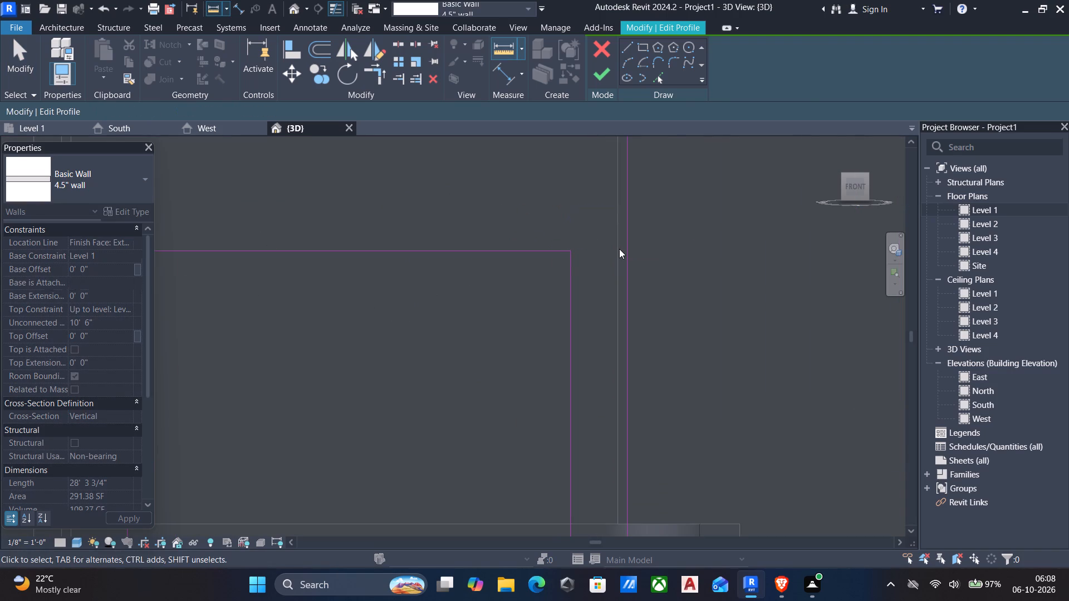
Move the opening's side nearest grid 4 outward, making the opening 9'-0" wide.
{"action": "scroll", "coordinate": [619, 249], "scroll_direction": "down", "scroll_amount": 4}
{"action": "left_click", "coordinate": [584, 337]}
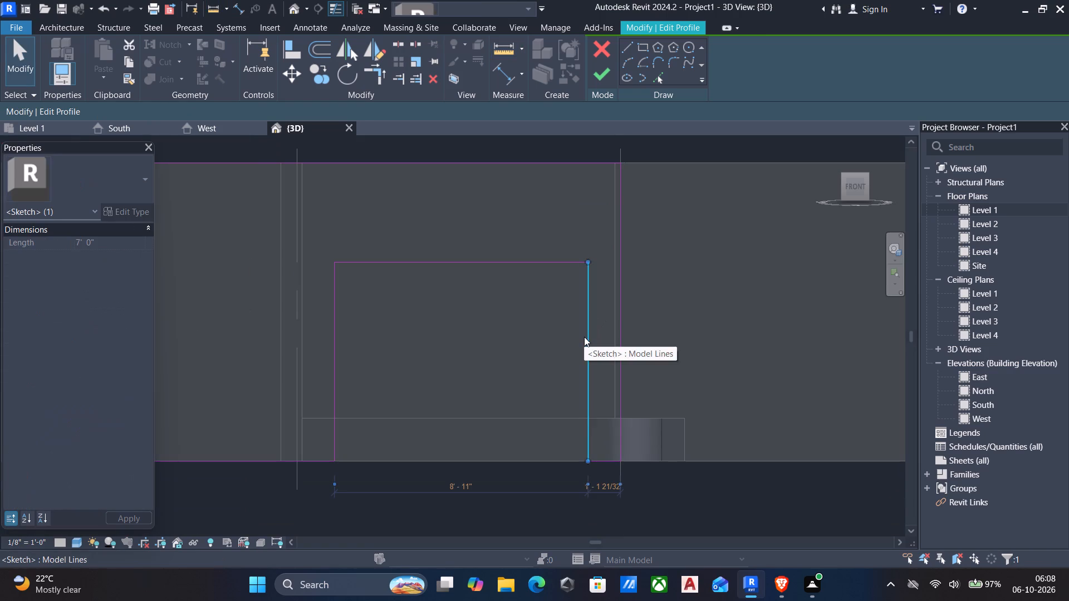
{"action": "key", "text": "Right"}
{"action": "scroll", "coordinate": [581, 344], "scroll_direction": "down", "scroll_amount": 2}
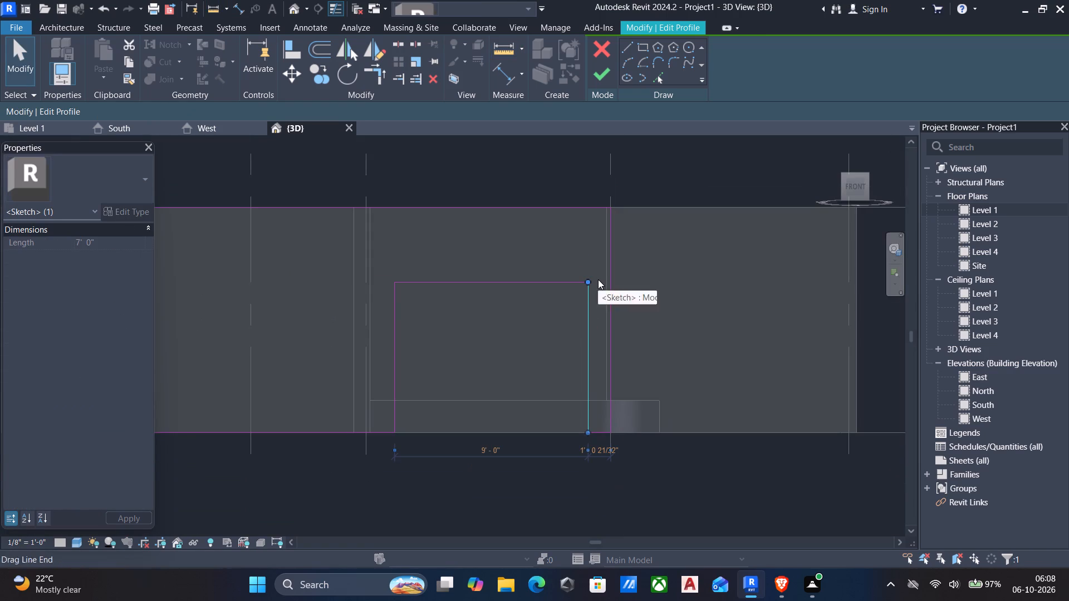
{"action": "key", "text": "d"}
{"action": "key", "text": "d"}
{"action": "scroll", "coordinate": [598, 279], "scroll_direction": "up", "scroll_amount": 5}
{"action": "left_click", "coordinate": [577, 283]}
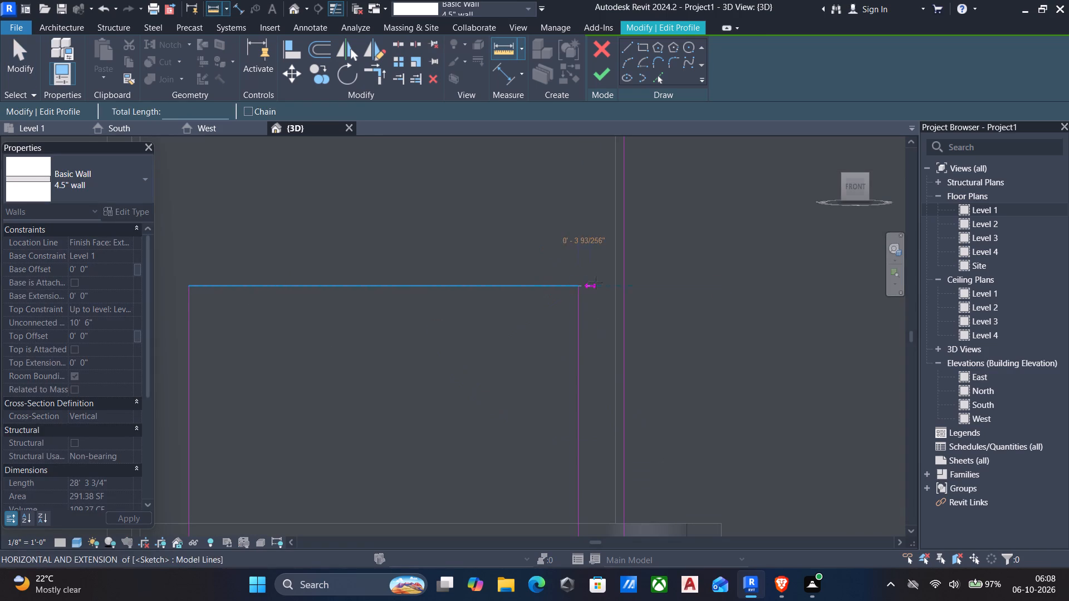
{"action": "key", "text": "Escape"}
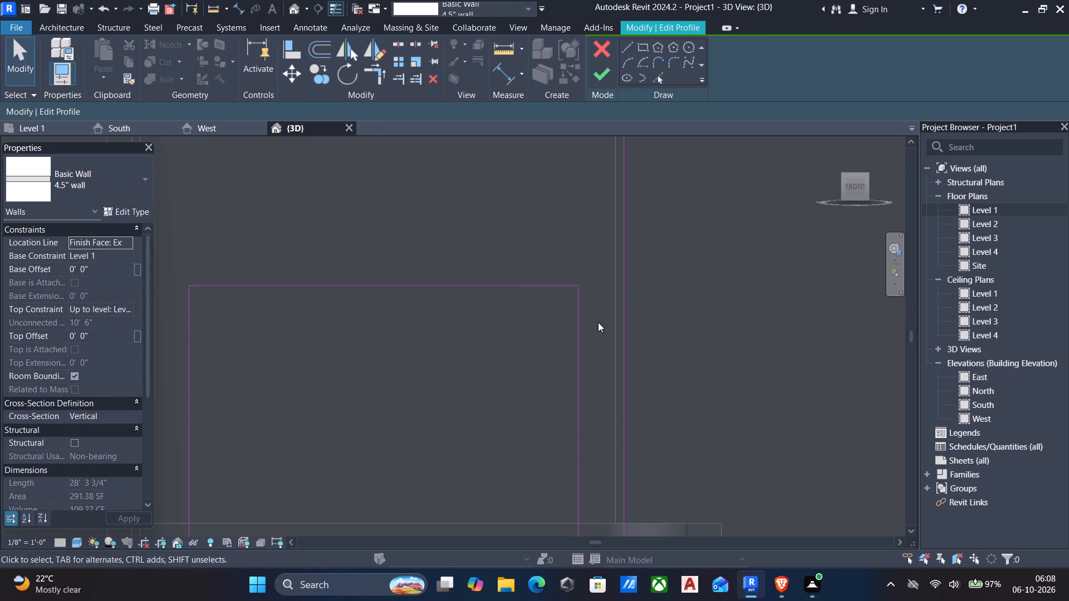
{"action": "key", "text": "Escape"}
Move the opening's side nearest grid 4 inward so that the opening is 8'-10" wide.
{"action": "left_click_drag", "start_coordinate": [595, 353], "coordinate": [515, 324]}
{"action": "key", "text": "Left"}
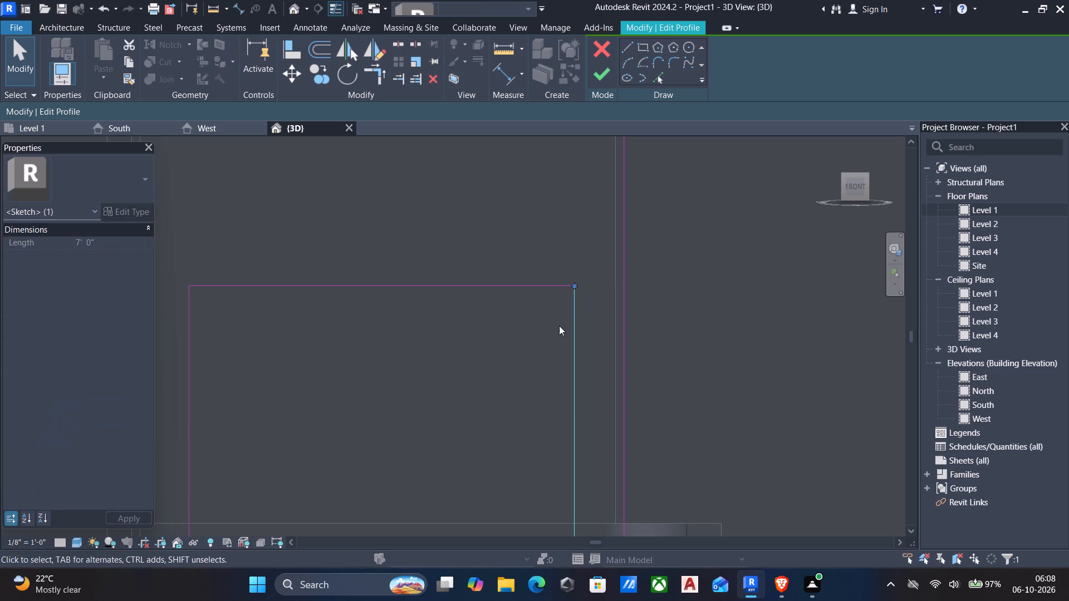
{"action": "key", "text": "Left"}
{"action": "key", "text": "Escape"}
Measure the gap from the opening's top corner nearest grid 4 to the adjoining wall.
{"action": "type", "text": "dd"}
{"action": "left_click", "coordinate": [566, 285]}
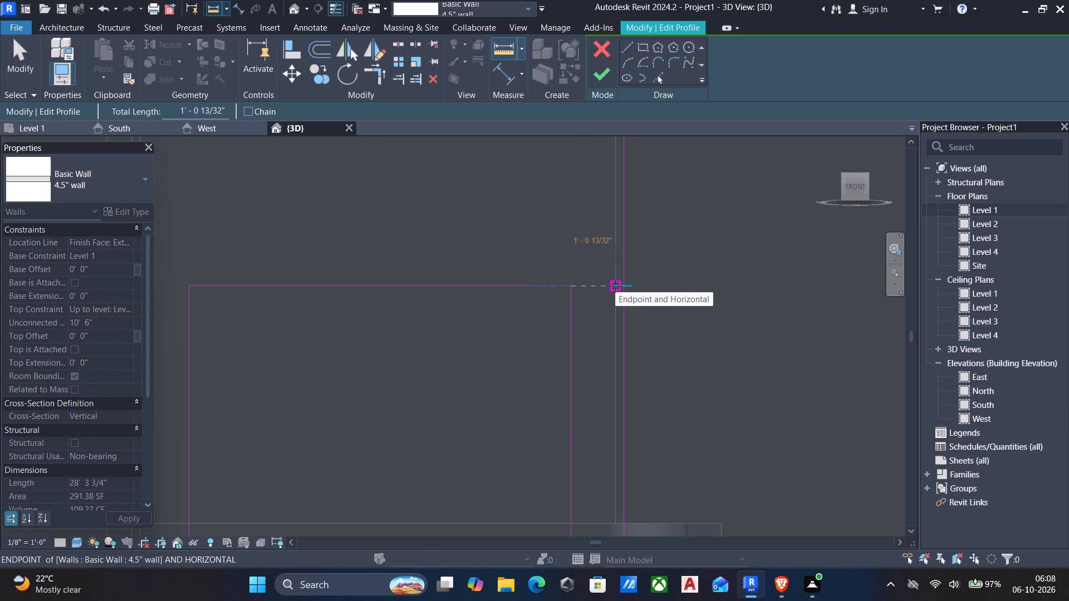
{"action": "key", "text": "Escape"}
Delete the horizontal top line of the 8'-10" opening in the wall's profile sketch.
{"action": "scroll", "coordinate": [614, 313], "scroll_direction": "down", "scroll_amount": 8}
{"action": "middle_click_drag", "start_coordinate": [606, 329], "coordinate": [609, 346]}
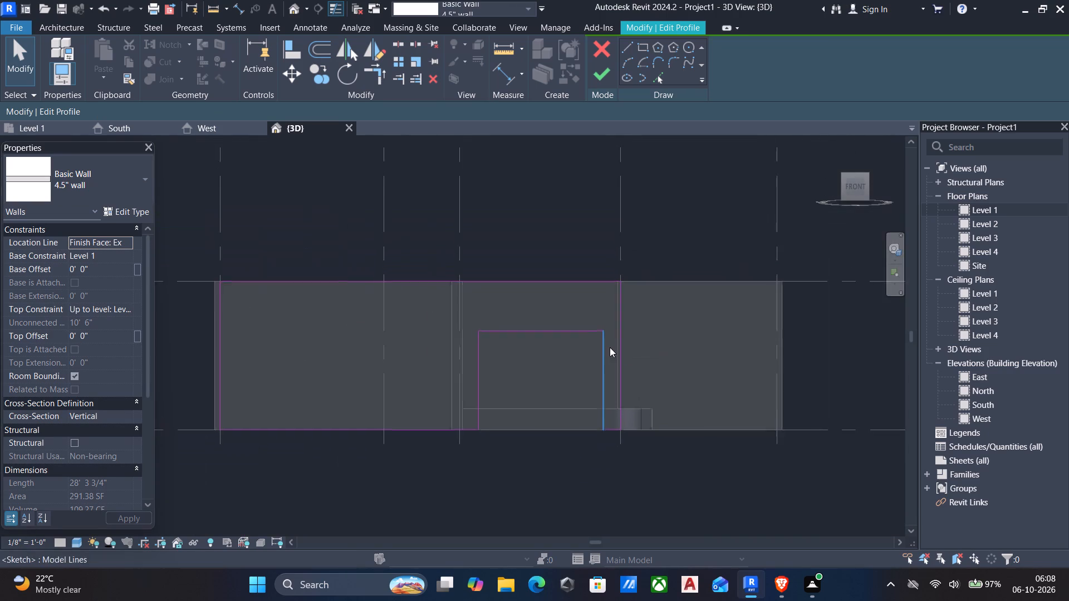
{"action": "scroll", "coordinate": [610, 347], "scroll_direction": "down", "scroll_amount": 1}
{"action": "scroll", "coordinate": [611, 252], "scroll_direction": "down", "scroll_amount": 2}
{"action": "middle_click_drag", "start_coordinate": [617, 244], "coordinate": [600, 373], "text": "shift"}
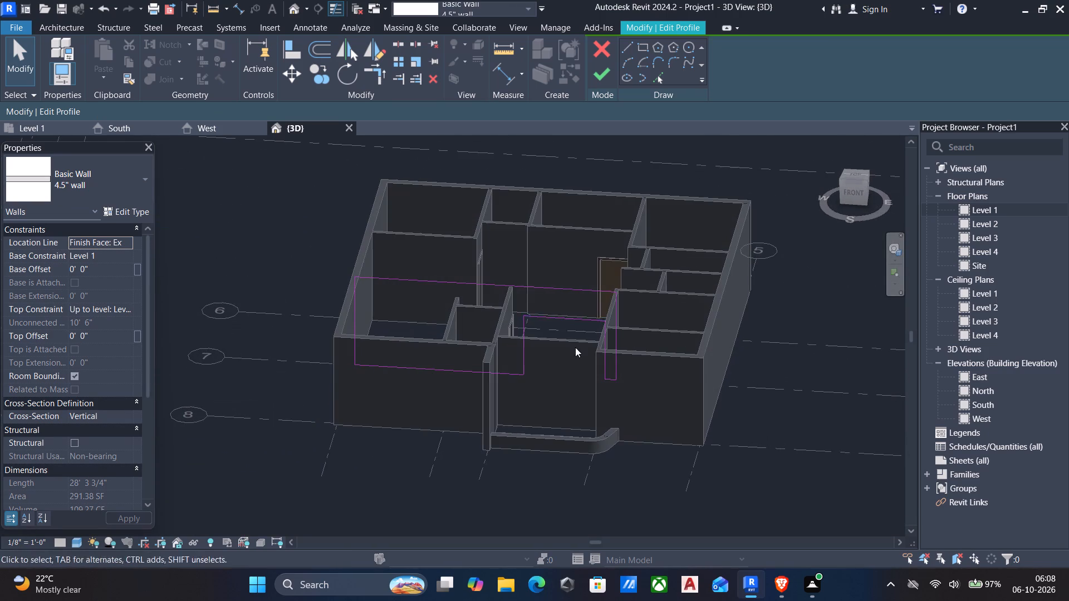
{"action": "middle_click_drag", "start_coordinate": [547, 239], "coordinate": [574, 235]}
{"action": "scroll", "coordinate": [572, 310], "scroll_direction": "up", "scroll_amount": 4}
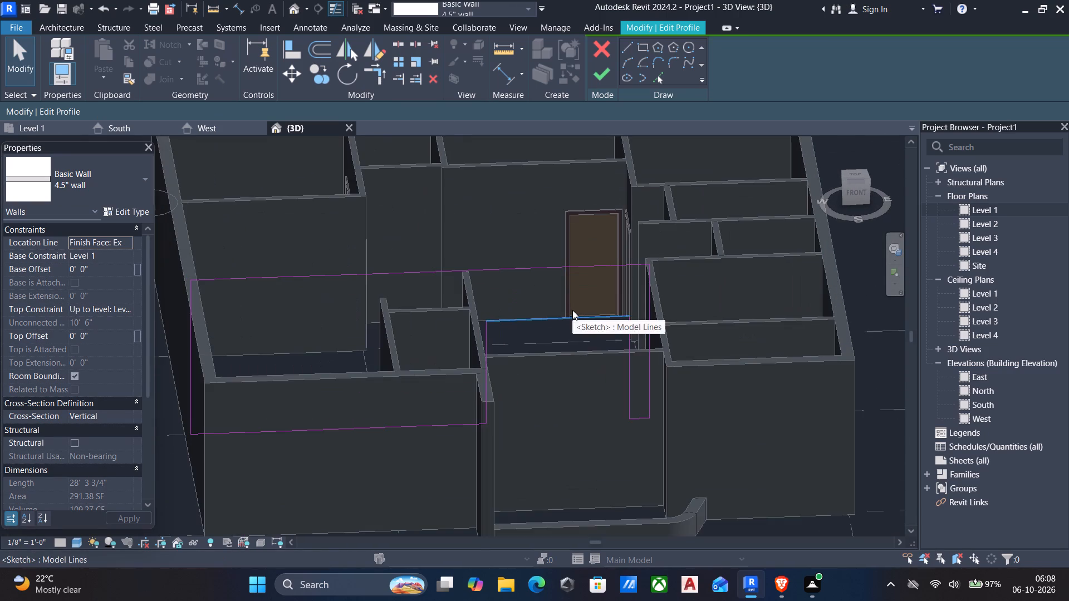
{"action": "scroll", "coordinate": [558, 316], "scroll_direction": "up", "scroll_amount": 4}
{"action": "left_click", "coordinate": [557, 316]}
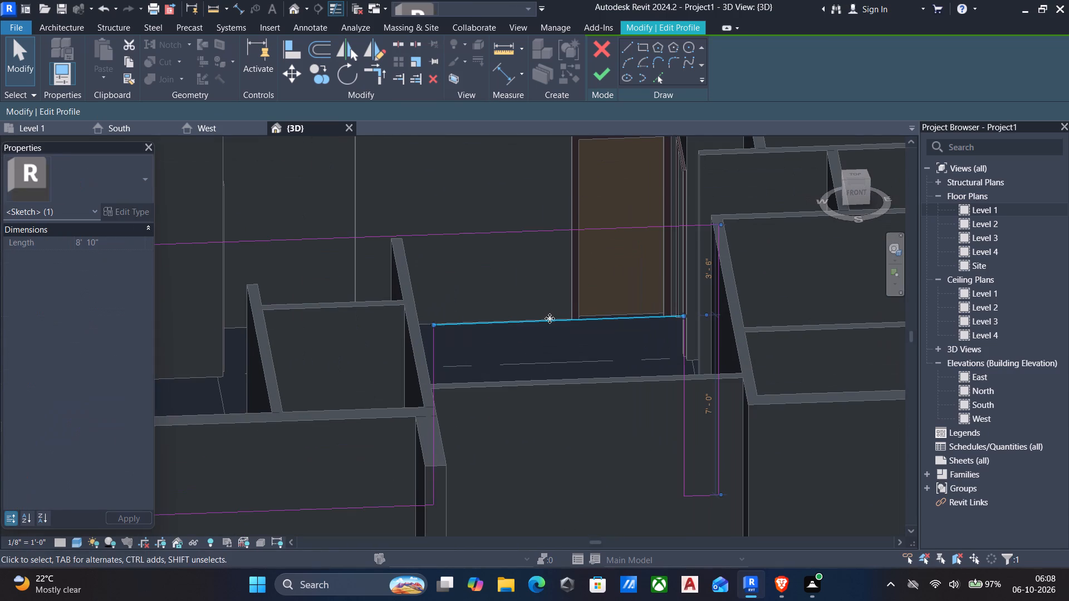
{"action": "key", "text": "Delete"}
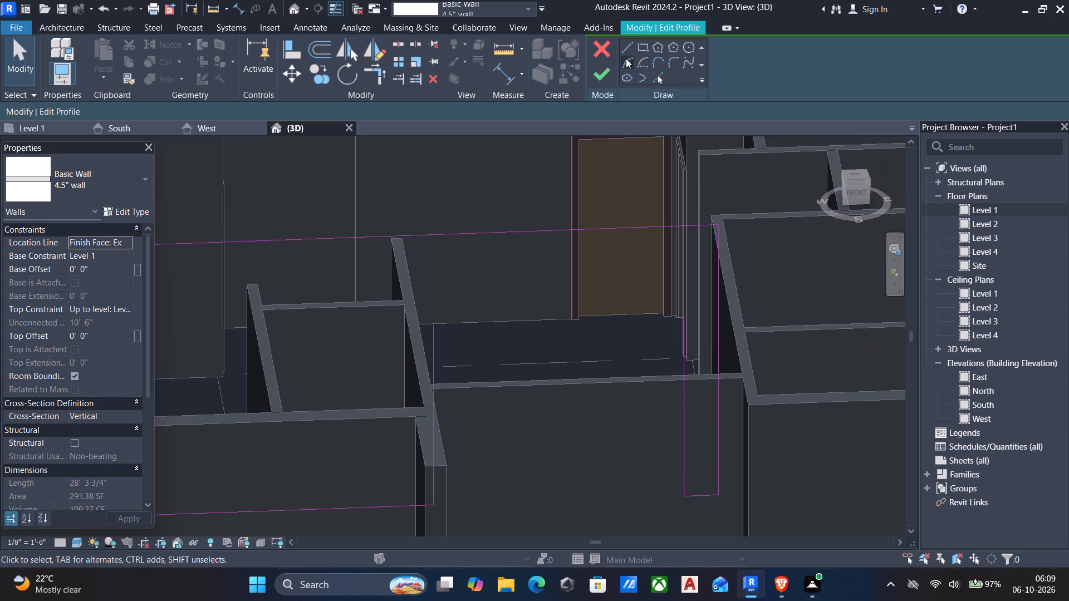
Draw an arc with a radius of about 4'-7 3/8" joining the upper ends of the opening's two sides.
{"action": "left_click", "coordinate": [624, 58]}
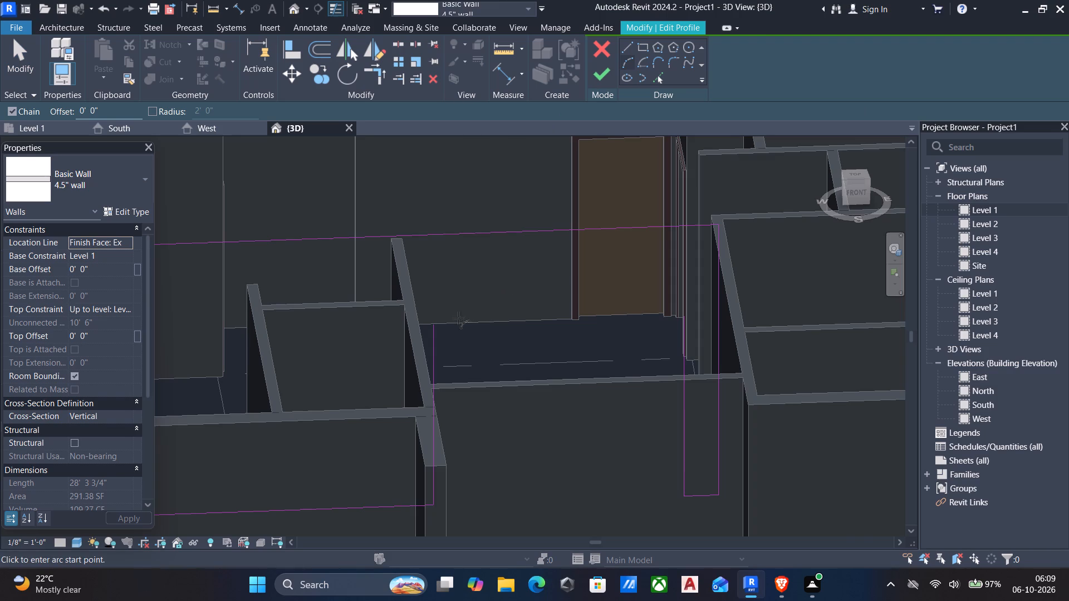
{"action": "scroll", "coordinate": [445, 329], "scroll_direction": "up", "scroll_amount": 4}
{"action": "left_click", "coordinate": [427, 322]}
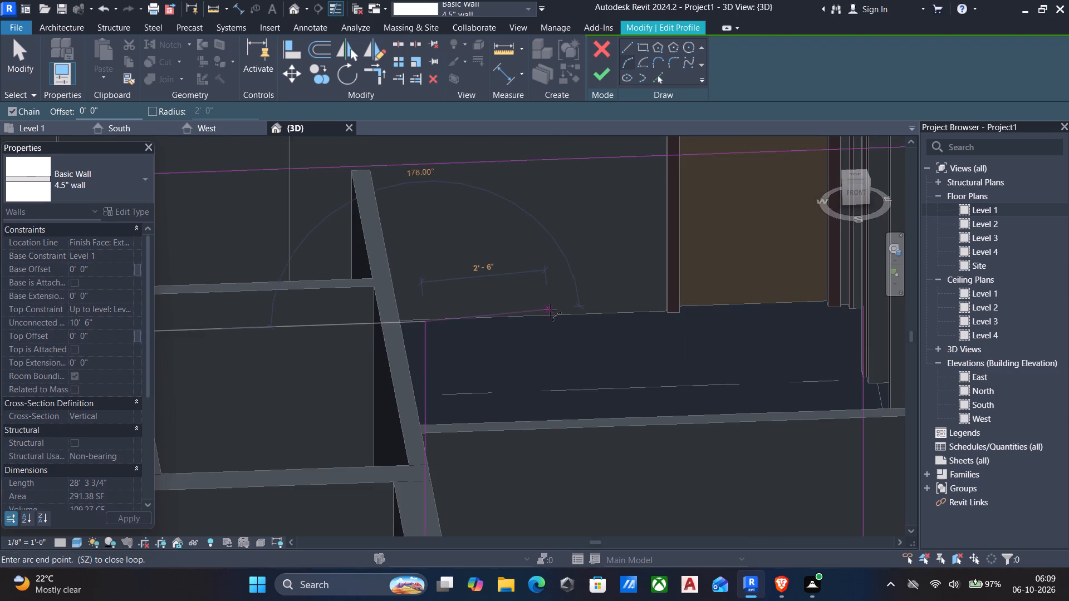
{"action": "middle_click_drag", "start_coordinate": [550, 310], "coordinate": [503, 317]}
{"action": "left_click", "coordinate": [815, 310]}
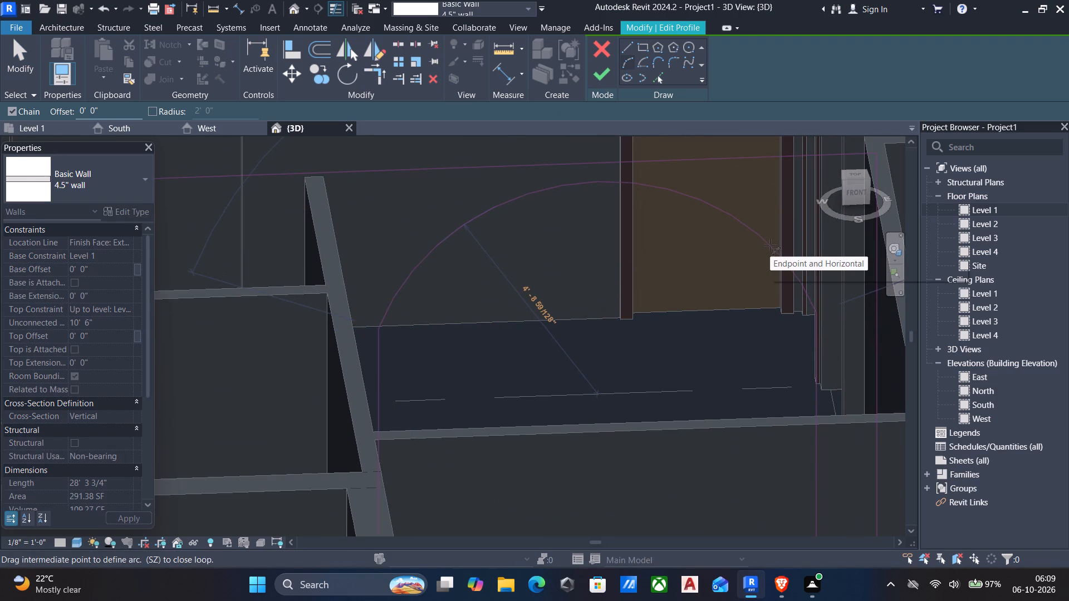
{"action": "left_click", "coordinate": [746, 217]}
{"action": "scroll", "coordinate": [743, 226], "scroll_direction": "down", "scroll_amount": 4}
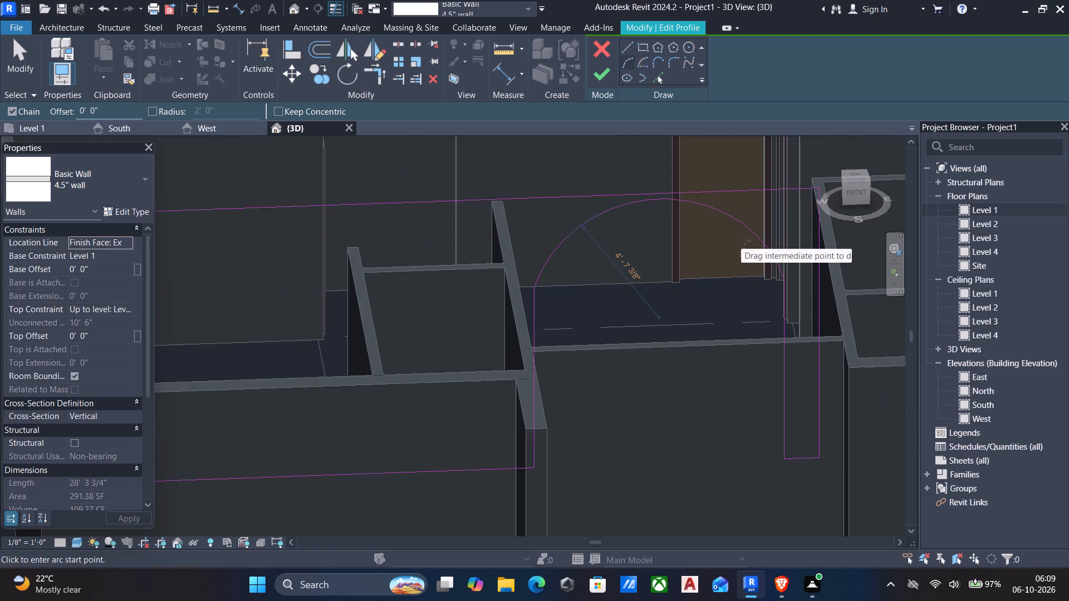
{"action": "key", "text": "Escape"}
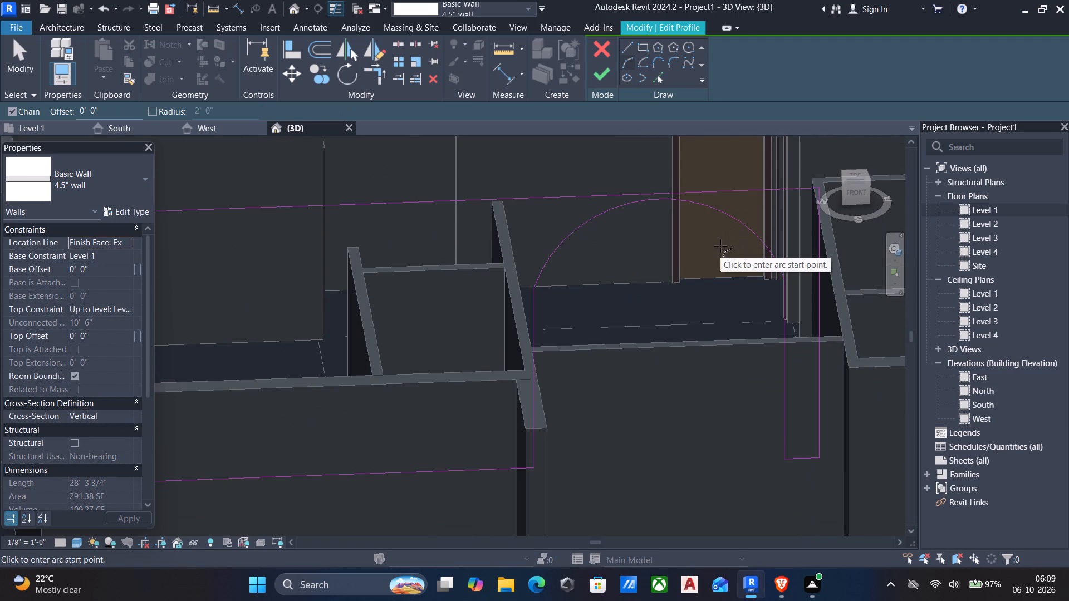
{"action": "key", "text": "Escape"}
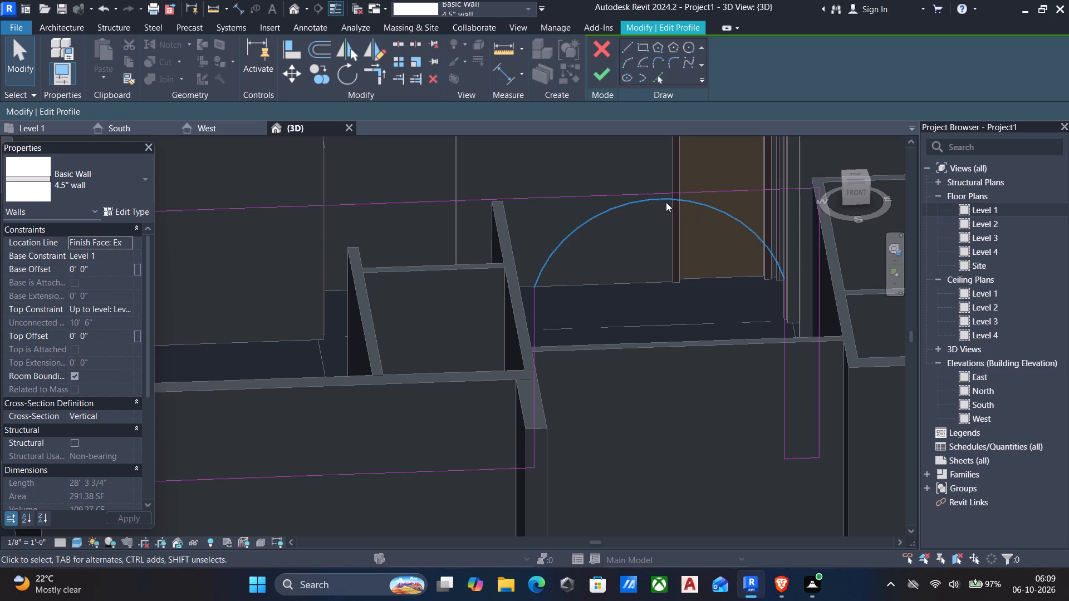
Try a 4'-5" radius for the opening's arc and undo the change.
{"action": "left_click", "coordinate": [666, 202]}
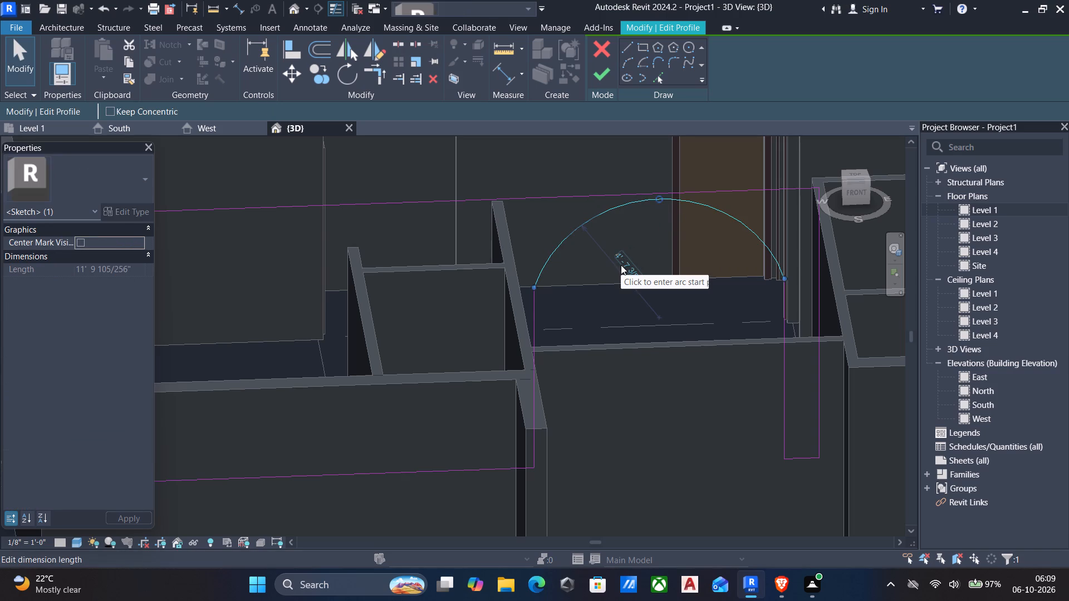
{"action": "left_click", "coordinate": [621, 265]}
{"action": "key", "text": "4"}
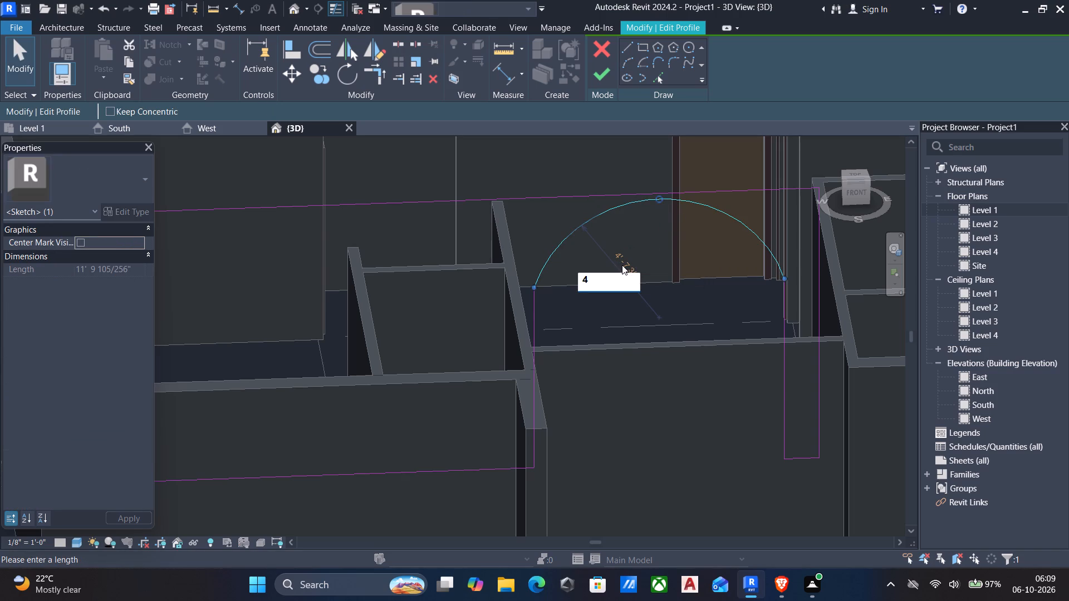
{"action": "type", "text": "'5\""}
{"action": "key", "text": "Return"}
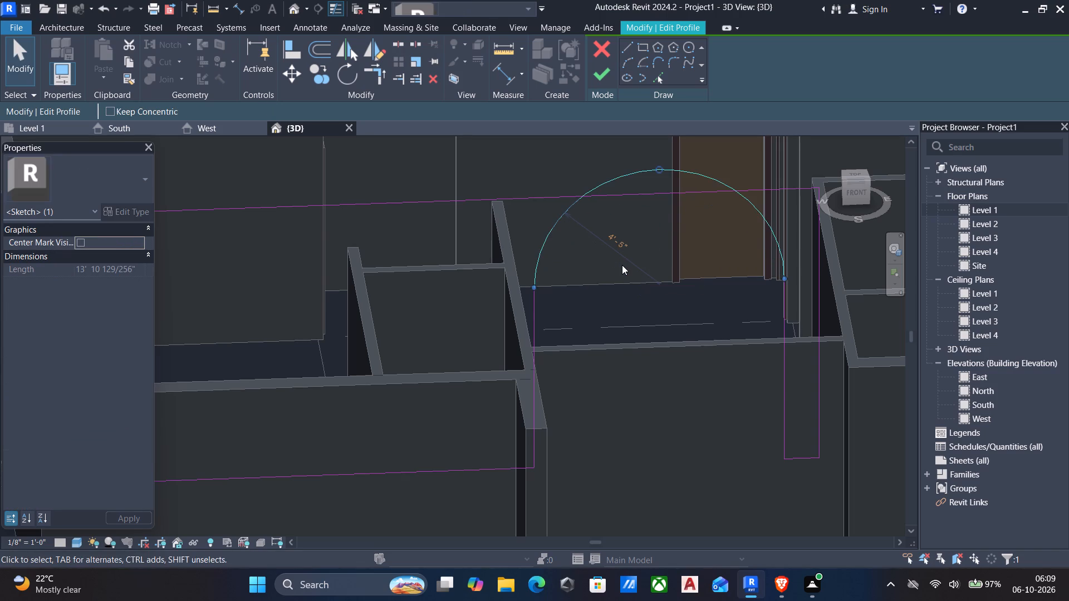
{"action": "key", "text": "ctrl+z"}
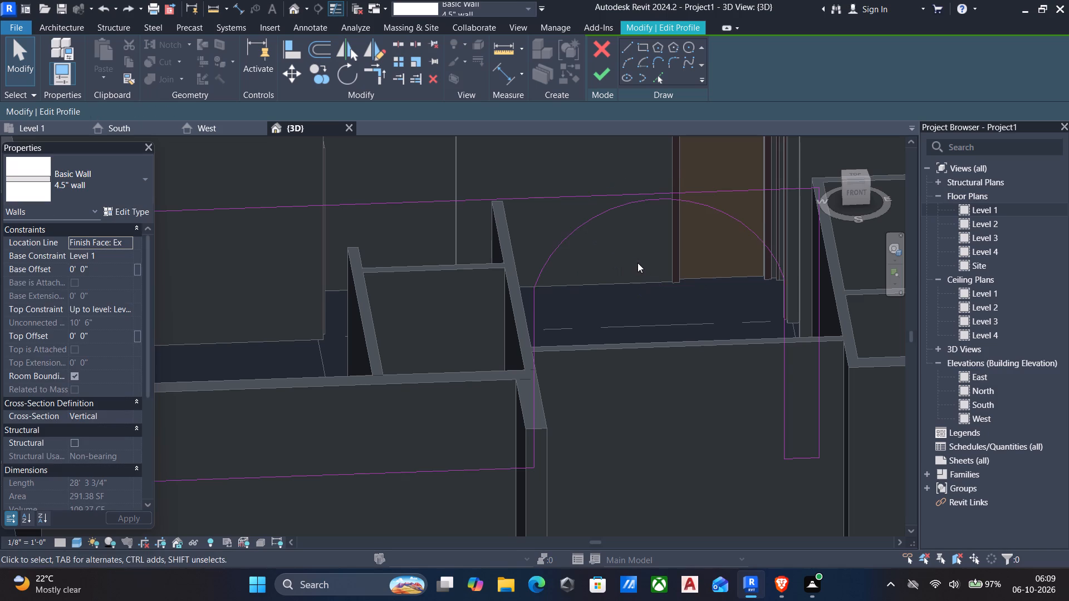
Flatten the opening's arc by lowering its midpoint, giving a radius of about 4'-11 3/4".
{"action": "left_click", "coordinate": [660, 199]}
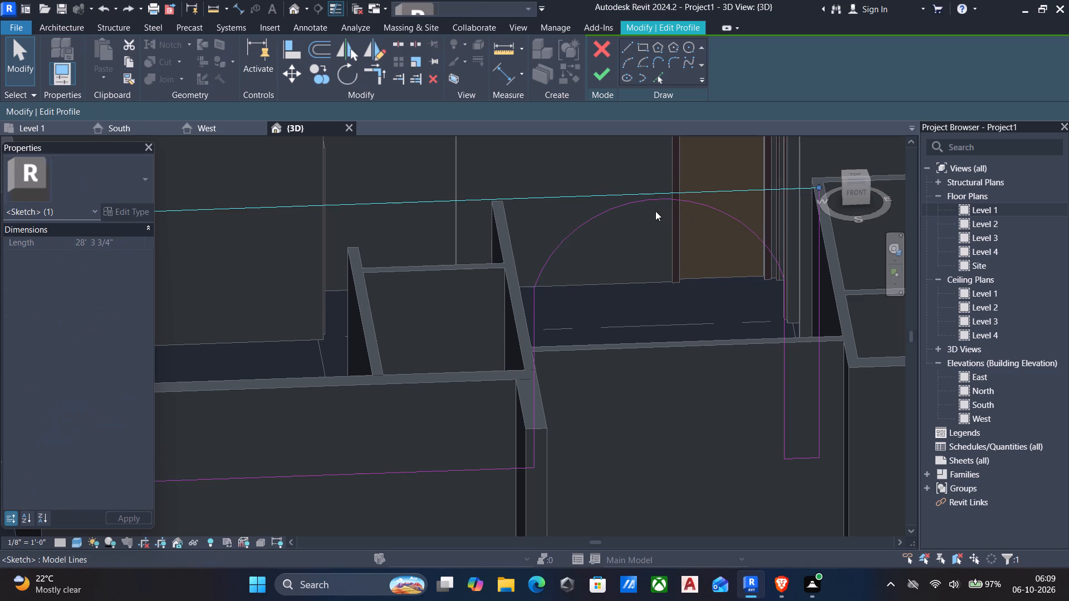
{"action": "key", "text": "Escape"}
{"action": "left_click", "coordinate": [659, 203]}
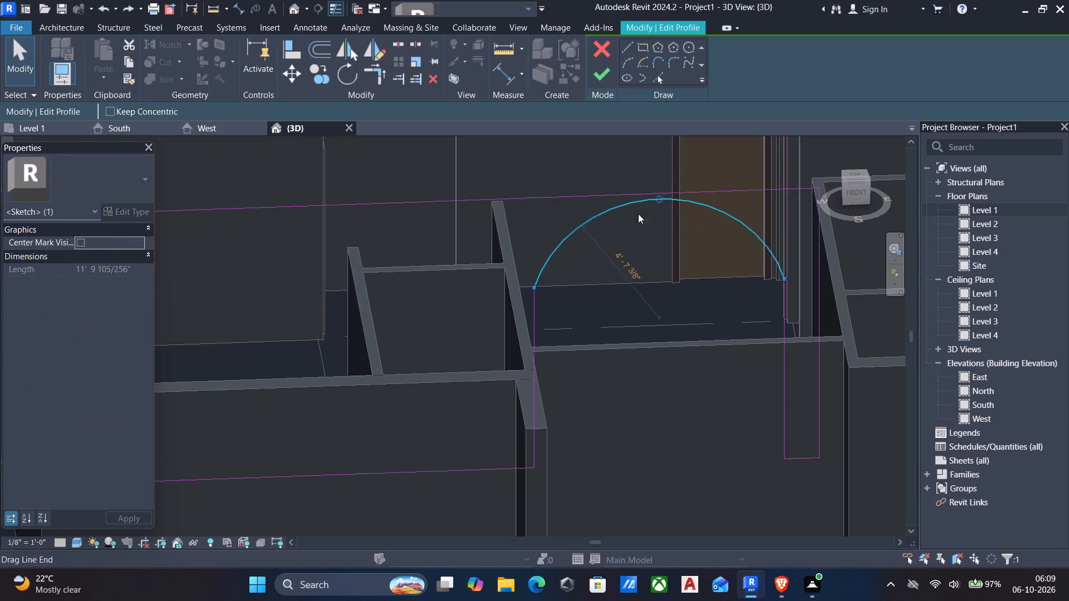
{"action": "scroll", "coordinate": [626, 275], "scroll_direction": "up", "scroll_amount": 4}
{"action": "left_click", "coordinate": [626, 263]}
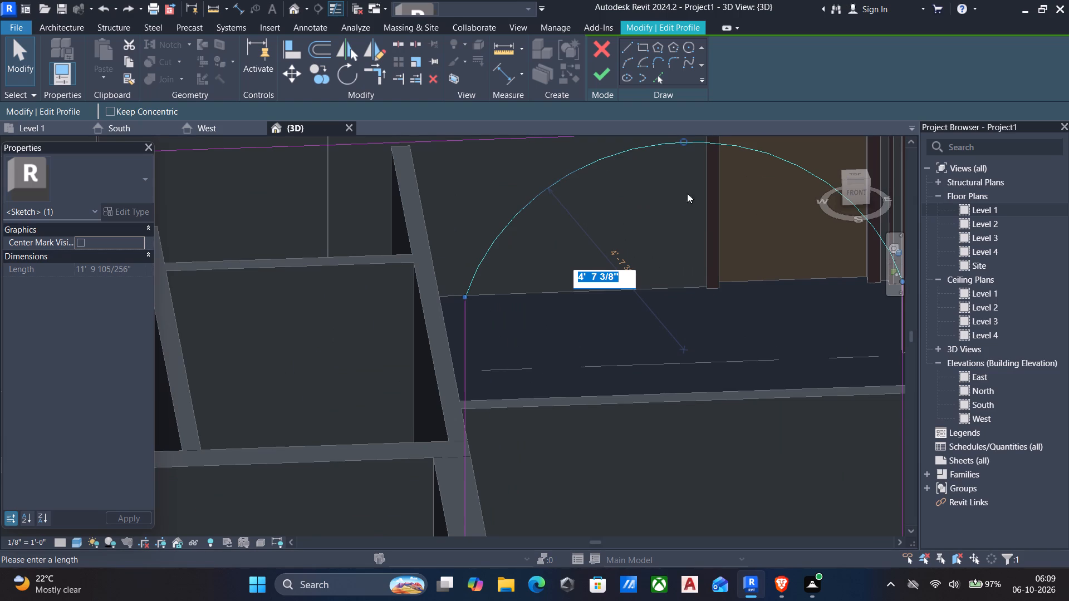
{"action": "key", "text": "Escape"}
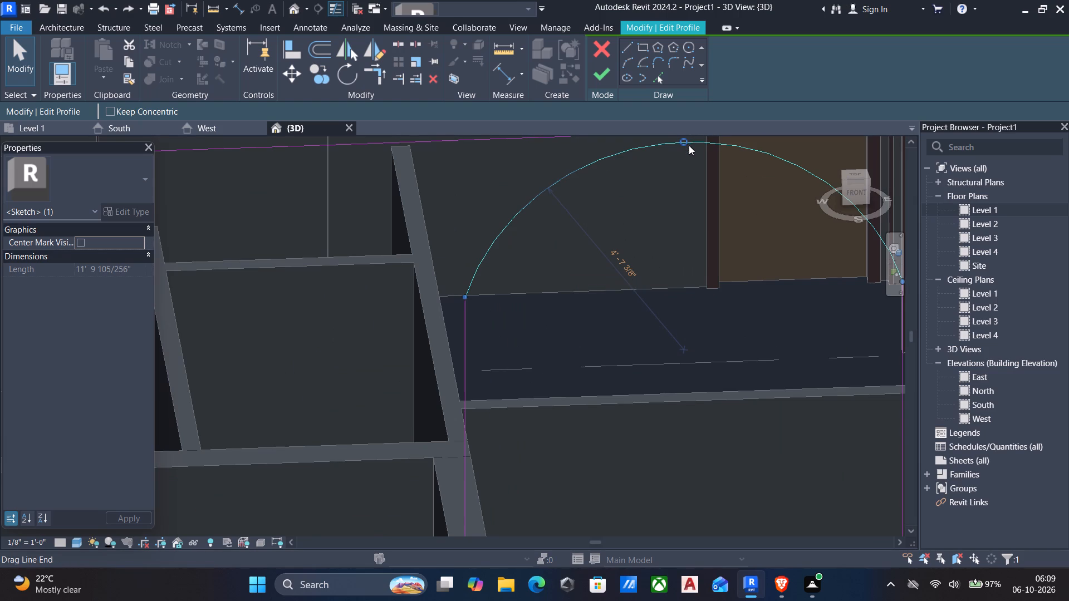
{"action": "left_click_drag", "start_coordinate": [679, 140], "coordinate": [677, 169]}
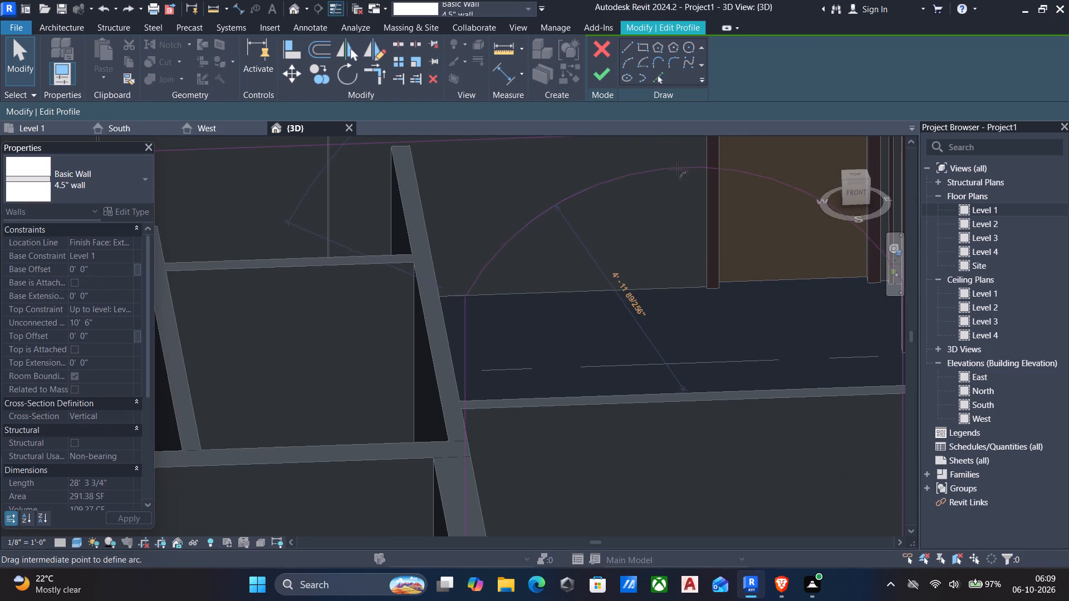
{"action": "left_click_drag", "start_coordinate": [677, 169], "coordinate": [678, 169]}
{"action": "scroll", "coordinate": [678, 169], "scroll_direction": "down", "scroll_amount": 4}
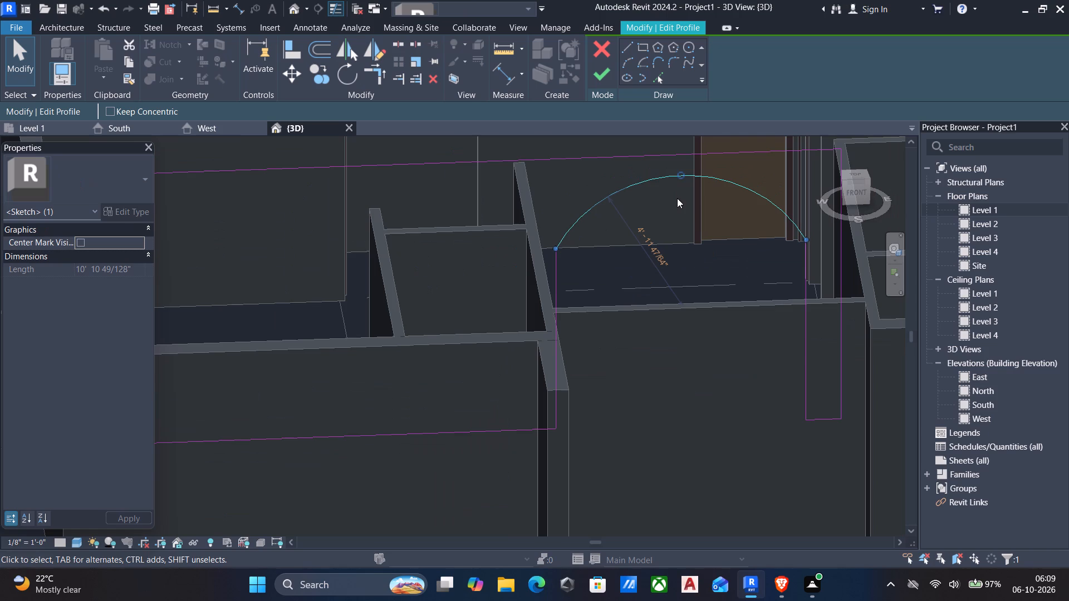
{"action": "scroll", "coordinate": [677, 198], "scroll_direction": "up", "scroll_amount": 1}
{"action": "middle_click_drag", "start_coordinate": [677, 200], "coordinate": [626, 259]}
{"action": "key", "text": "Escape"}
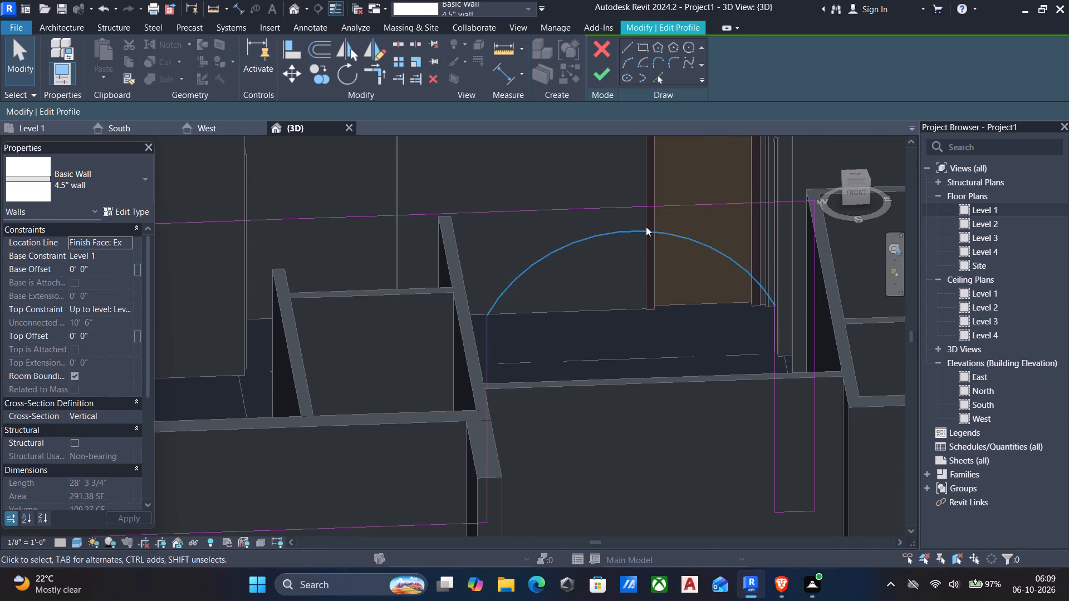
Finish the profile edit of the grid 7 wall with its arched opening.
{"action": "left_click", "coordinate": [597, 78]}
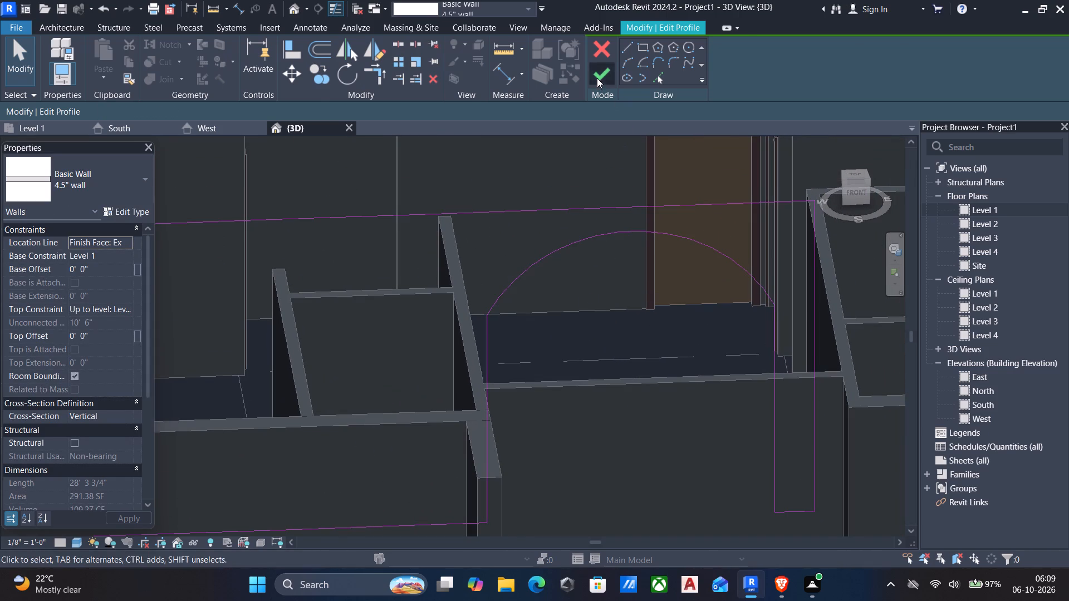
{"action": "scroll", "coordinate": [601, 208], "scroll_direction": "down", "scroll_amount": 3}
{"action": "scroll", "coordinate": [615, 252], "scroll_direction": "down", "scroll_amount": 2}
{"action": "middle_click_drag", "start_coordinate": [619, 254], "coordinate": [606, 257], "text": "shift"}
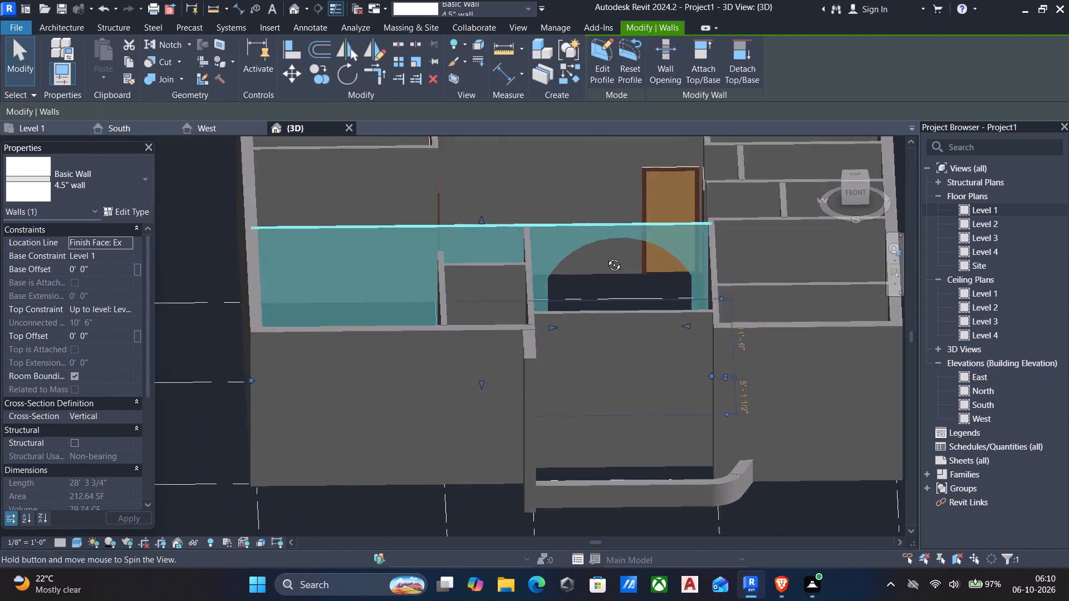
{"action": "middle_click_drag", "start_coordinate": [606, 257], "coordinate": [634, 318], "text": "shift"}
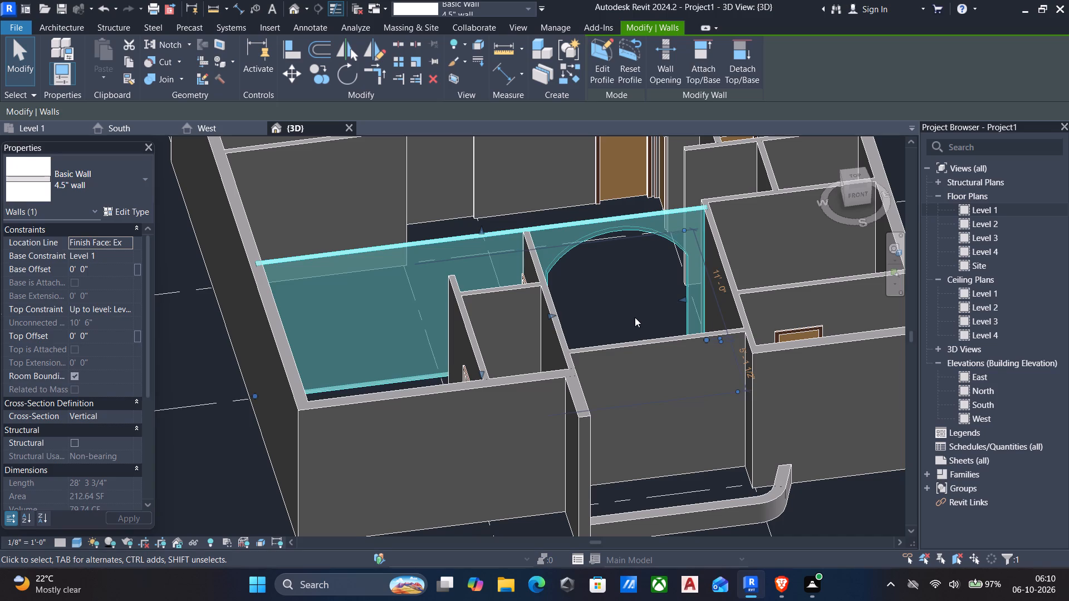
{"action": "key", "text": "Escape"}
Cut a rectangular wall opening about 4'-5" wide and 9'-1" high, reaching the floor, in the 4.5" wall adjoining the arch near grid 4.
{"action": "middle_click_drag", "start_coordinate": [645, 312], "coordinate": [758, 322], "text": "shift"}
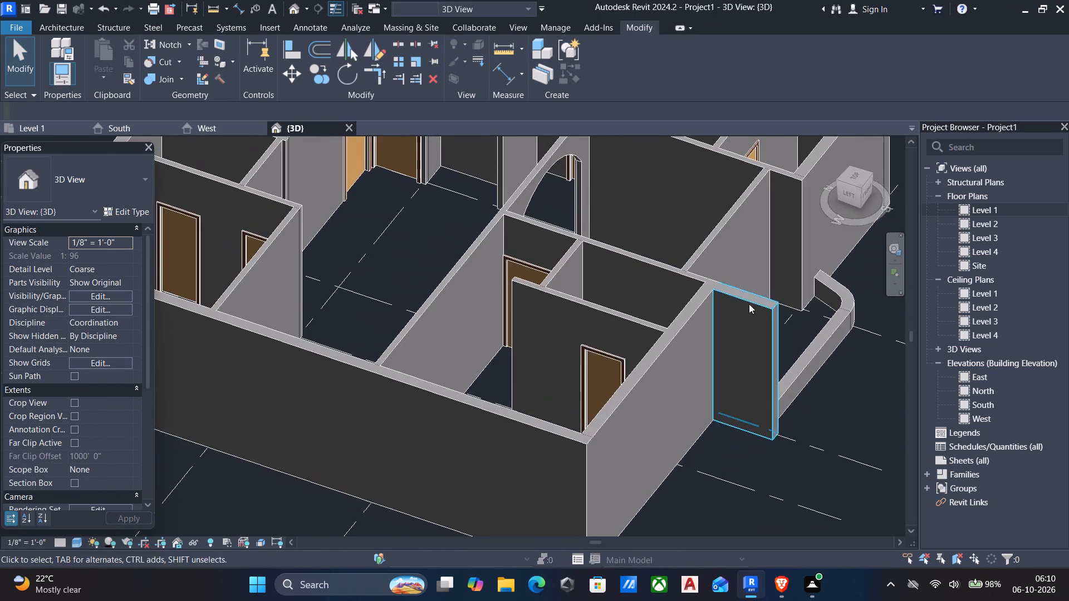
{"action": "middle_click_drag", "start_coordinate": [742, 295], "coordinate": [744, 462]}
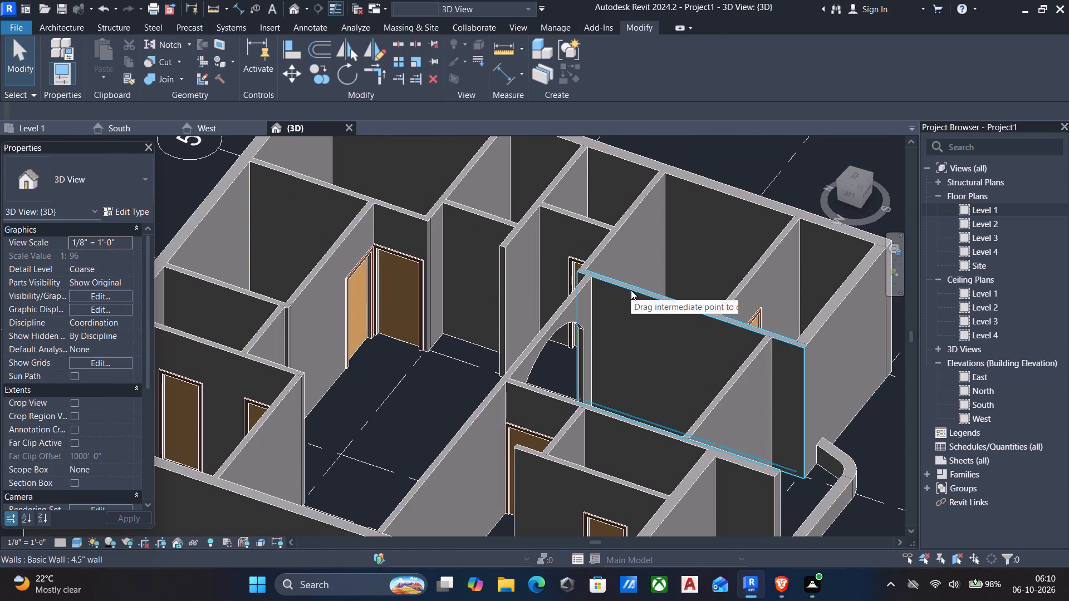
{"action": "left_click", "coordinate": [631, 290]}
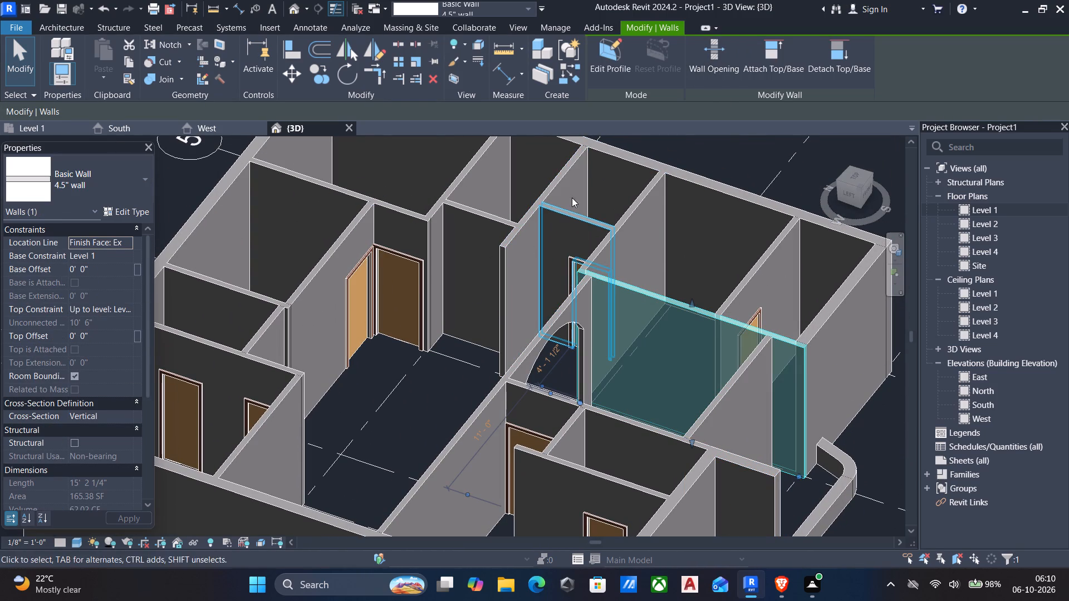
{"action": "left_click", "coordinate": [713, 56]}
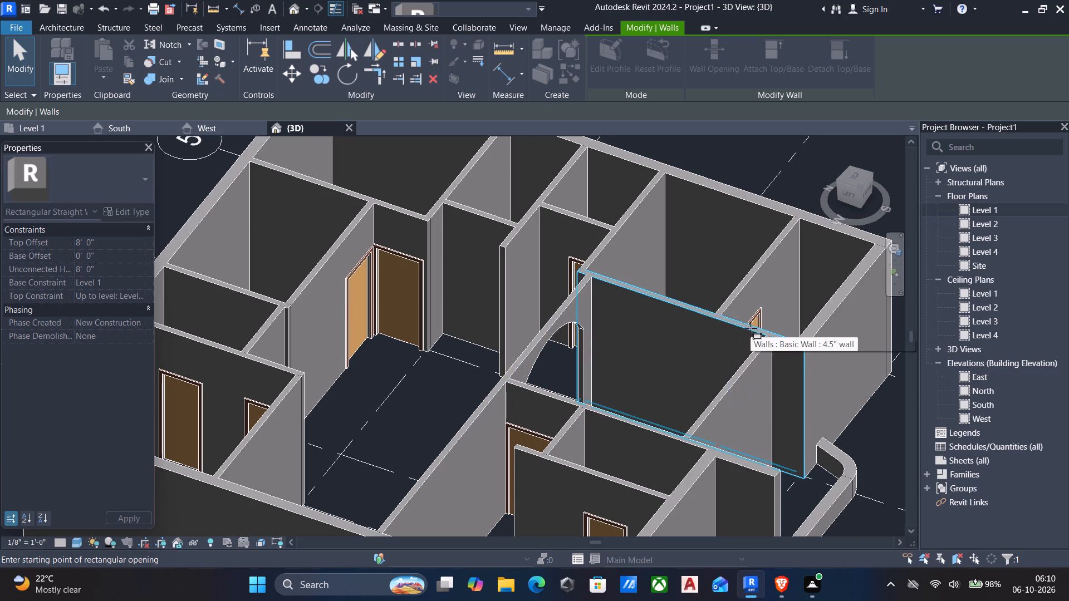
{"action": "middle_click_drag", "start_coordinate": [750, 329], "coordinate": [811, 378], "text": "shift"}
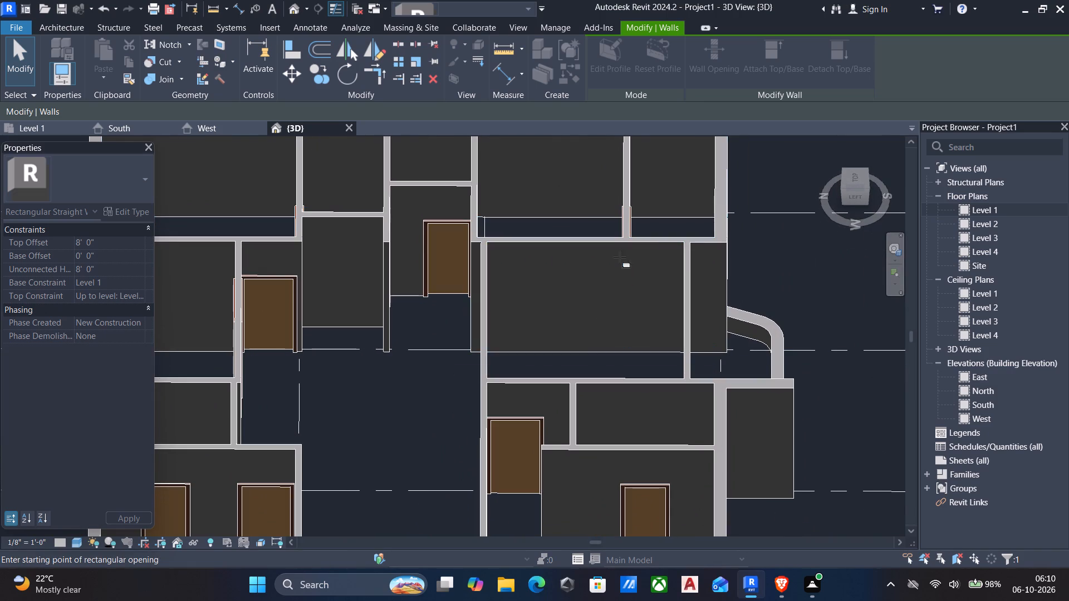
{"action": "left_click", "coordinate": [600, 353]}
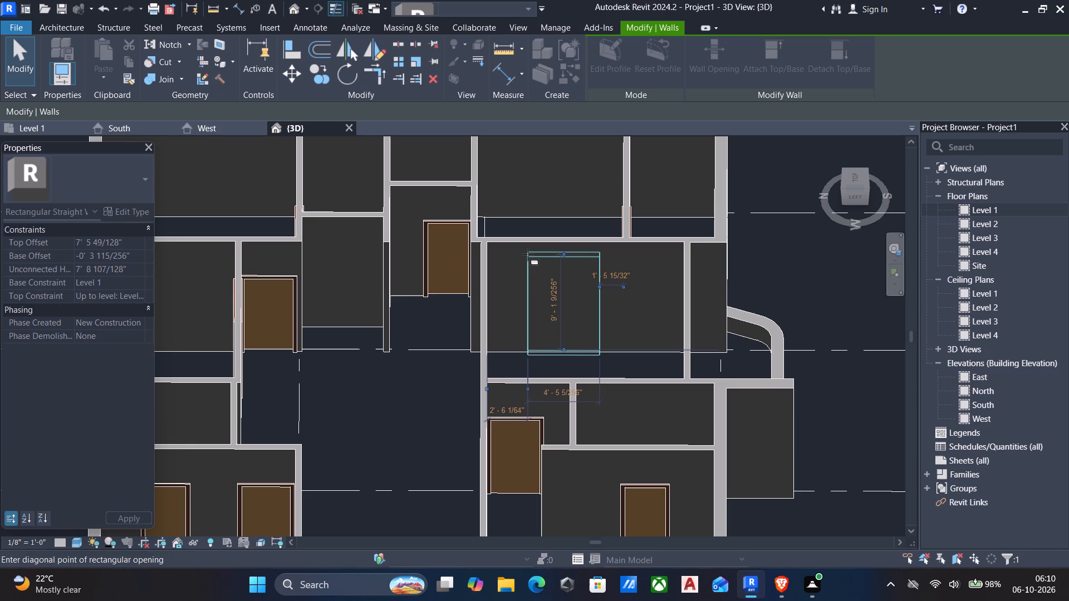
{"action": "left_click", "coordinate": [528, 254]}
{"action": "key", "text": "Escape"}
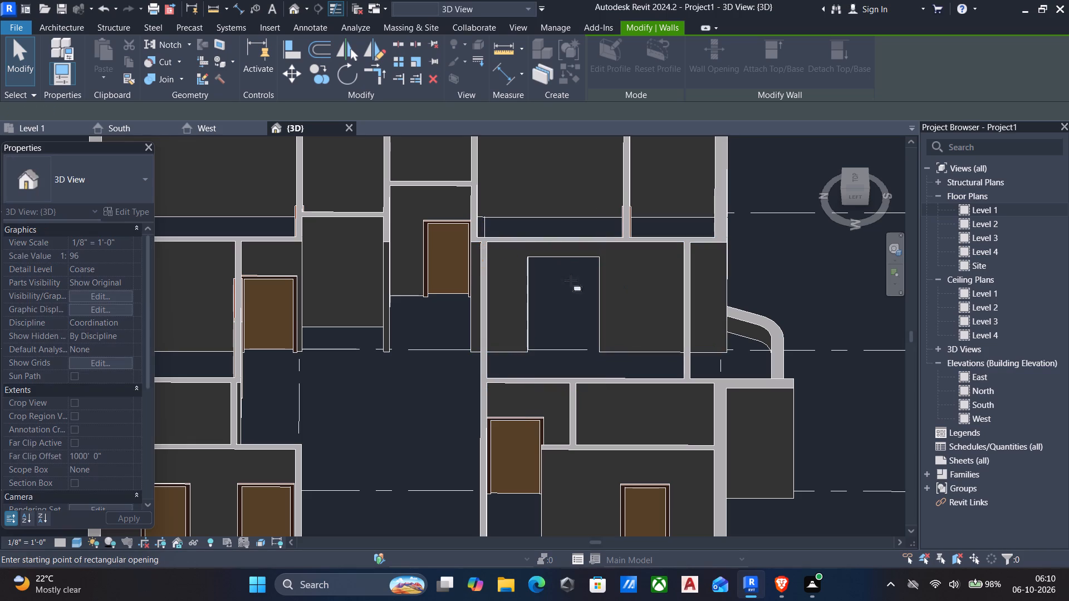
{"action": "key", "text": "Escape"}
Nudge the rectangular opening about 10" along its wall toward the arched wall.
{"action": "left_click", "coordinate": [531, 308]}
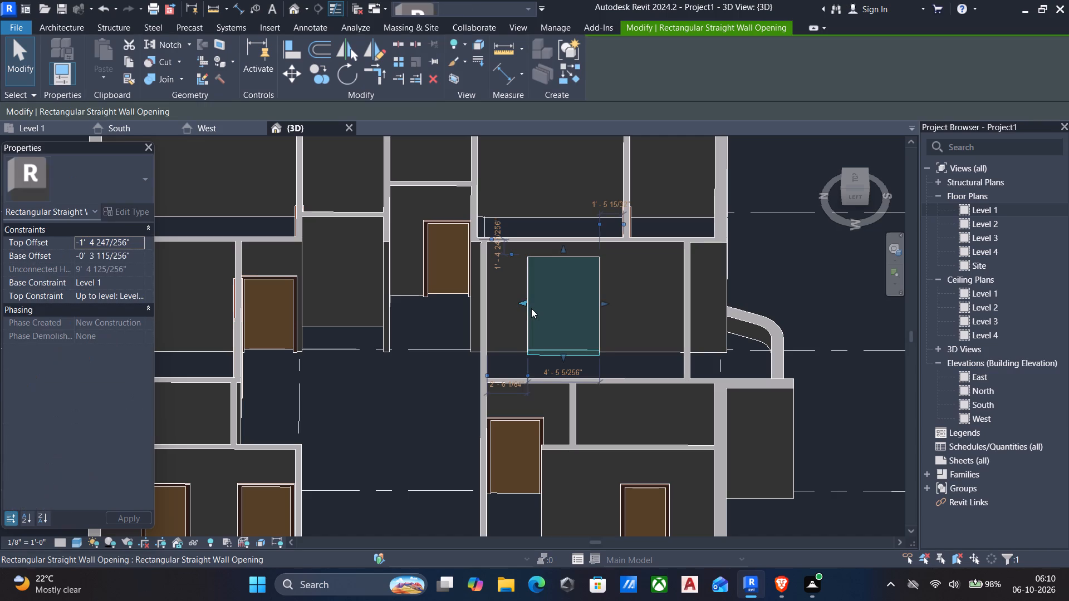
{"action": "key", "text": "Left"}
{"action": "key", "text": "Left"}
{"action": "key", "text": "Left"}
{"action": "key", "text": "Left"}
{"action": "key", "text": "Left"}
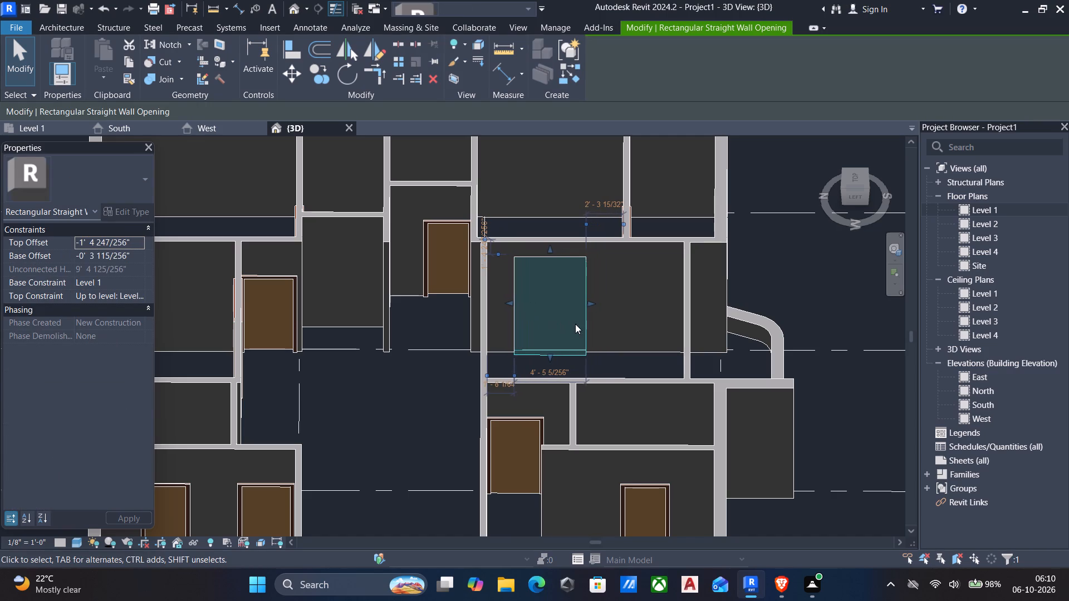
Set the rectangular opening's width to 4'-0".
{"action": "left_click", "coordinate": [547, 374]}
{"action": "type", "text": "4'"}
{"action": "key", "text": "Return"}
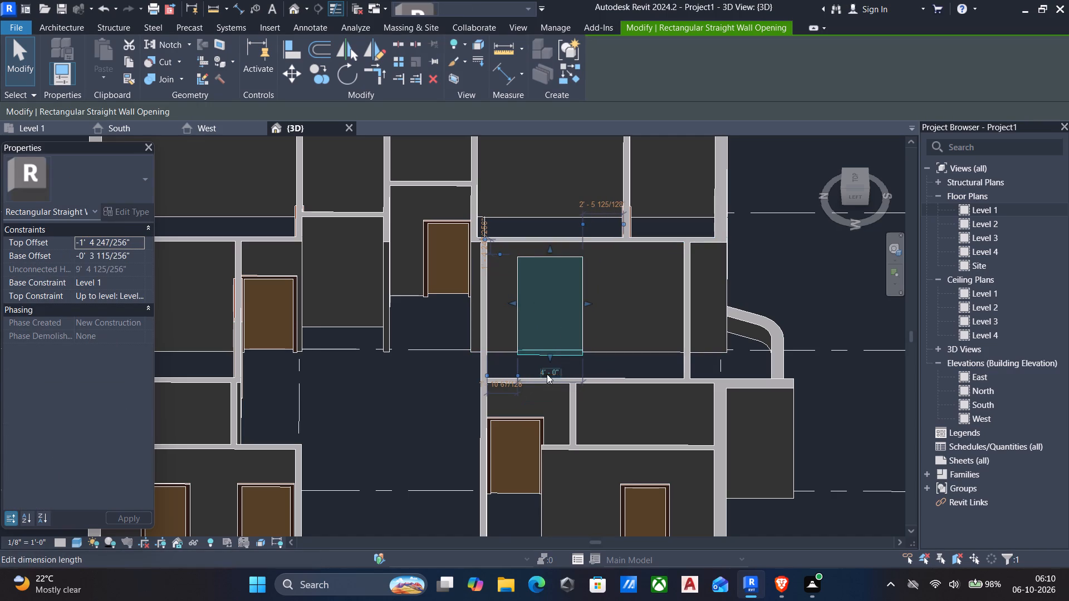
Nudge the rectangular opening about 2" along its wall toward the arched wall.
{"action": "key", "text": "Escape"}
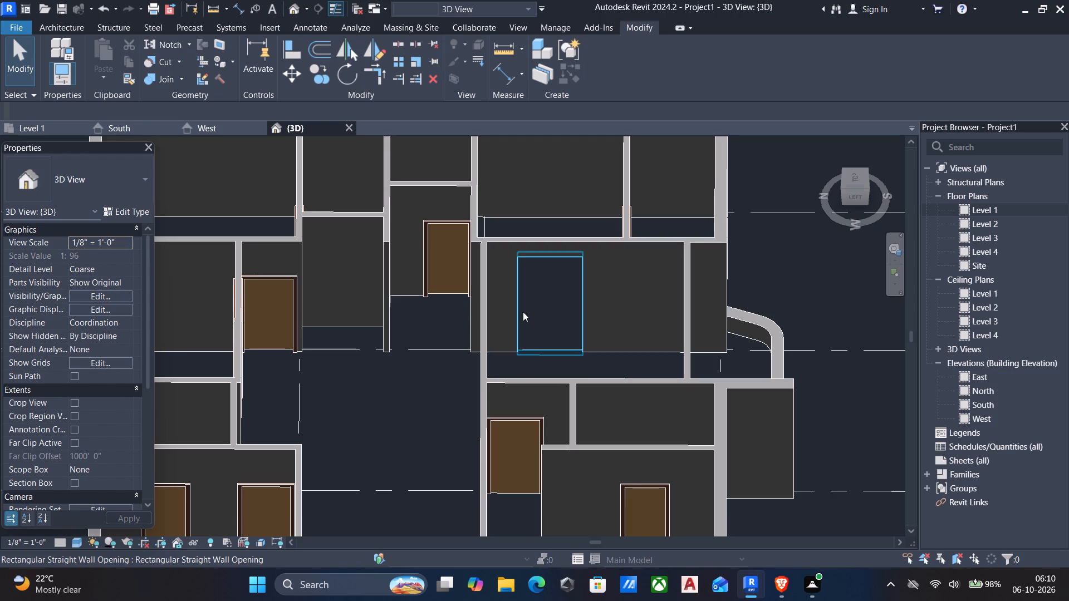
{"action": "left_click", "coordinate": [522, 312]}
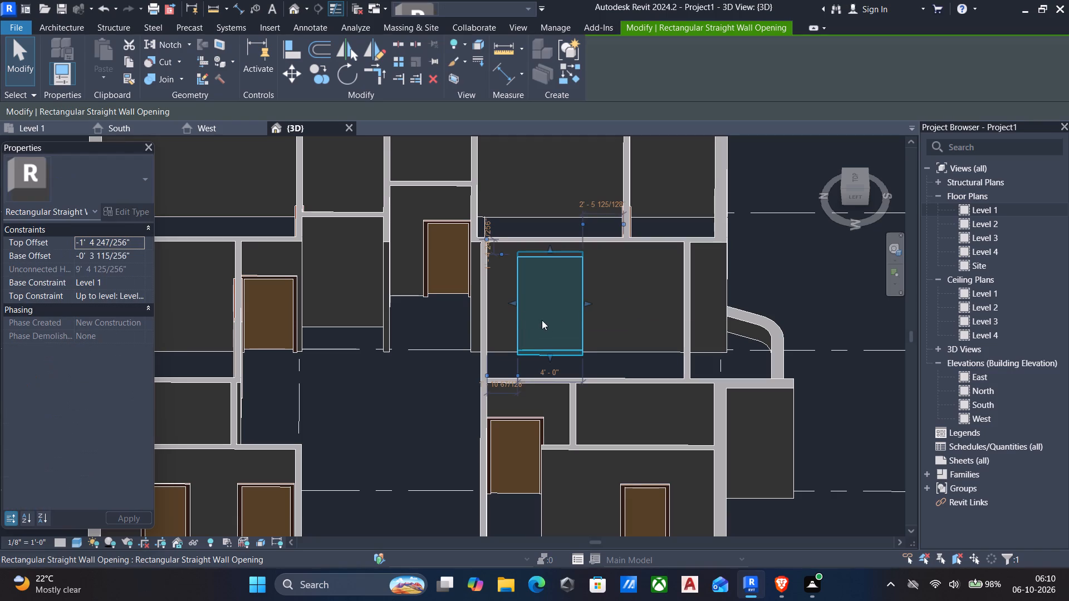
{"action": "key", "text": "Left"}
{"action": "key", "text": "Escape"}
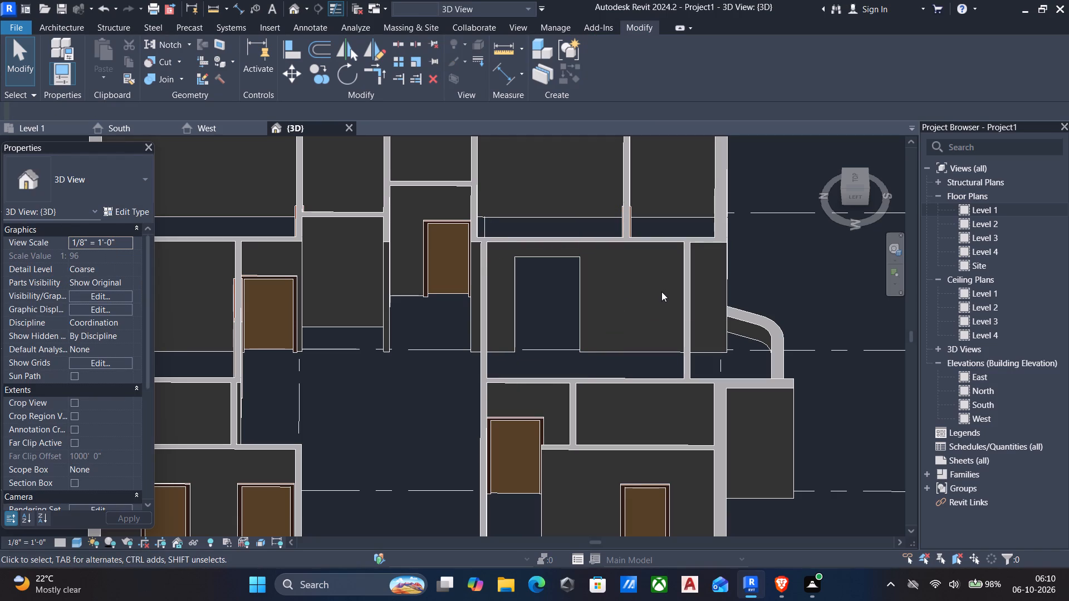
Set the distance between the rectangular opening's south edge and the nearby cross wall to 3'-0".
{"action": "scroll", "coordinate": [665, 292], "scroll_direction": "down", "scroll_amount": 1}
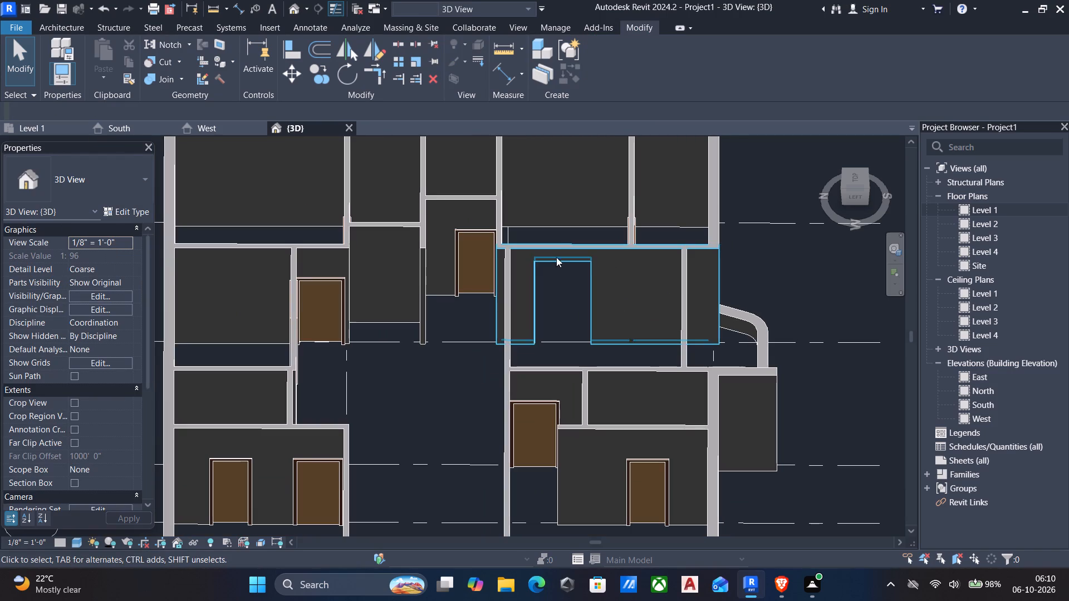
{"action": "left_click", "coordinate": [560, 266]}
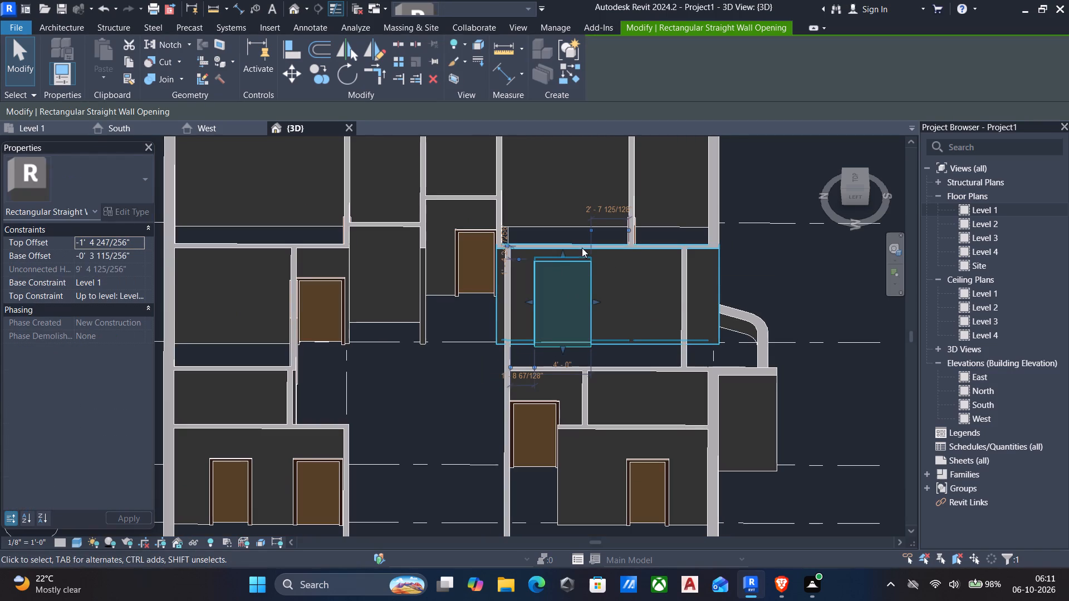
{"action": "scroll", "coordinate": [583, 250], "scroll_direction": "up", "scroll_amount": 4}
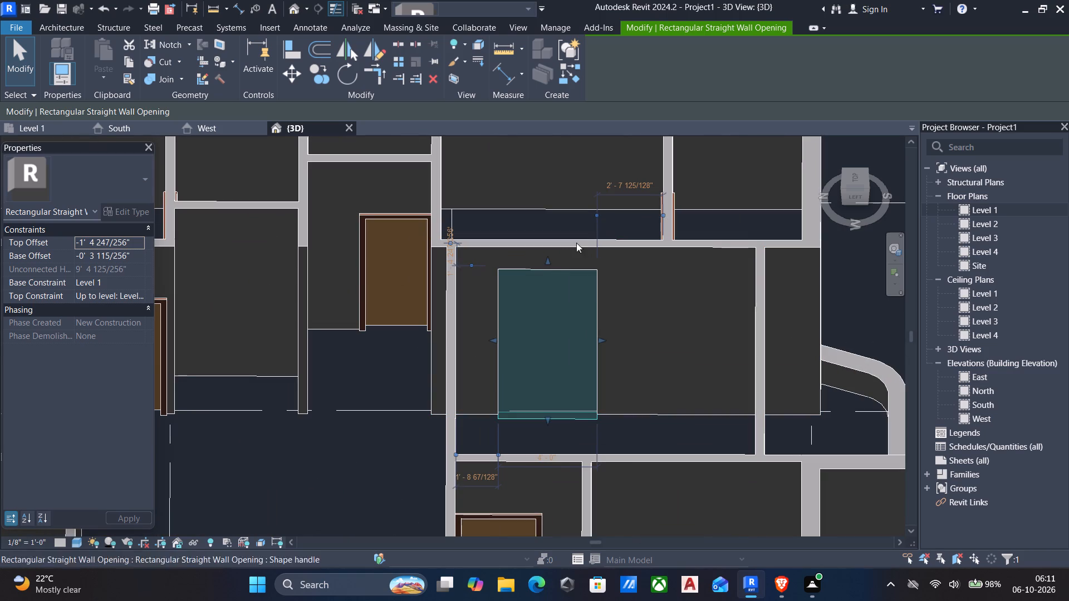
{"action": "left_click", "coordinate": [625, 189]}
{"action": "type", "text": "3'"}
{"action": "key", "text": "Return"}
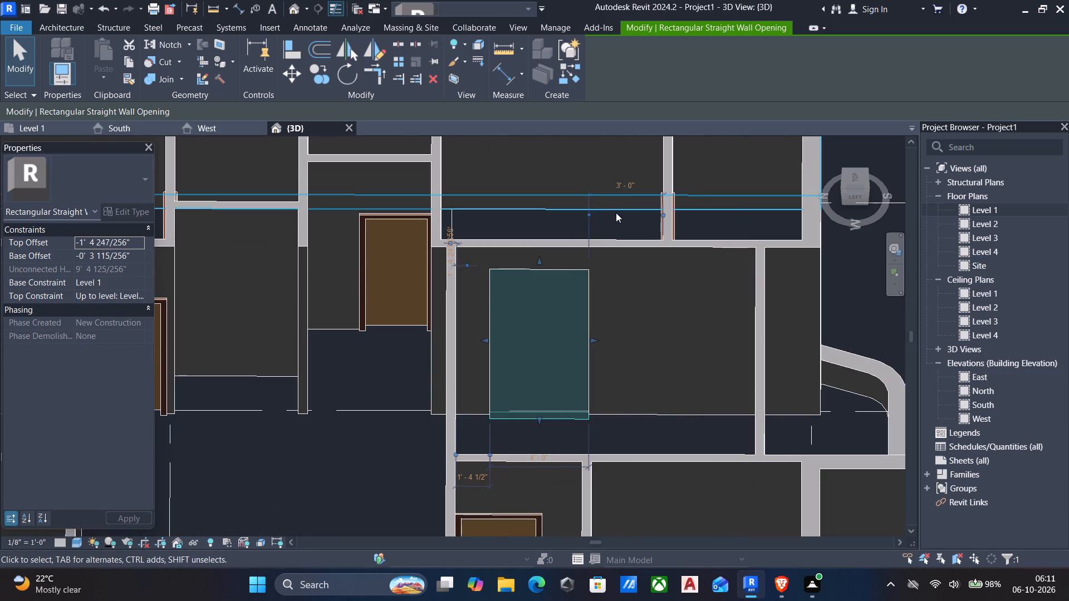
{"action": "key", "text": "Escape"}
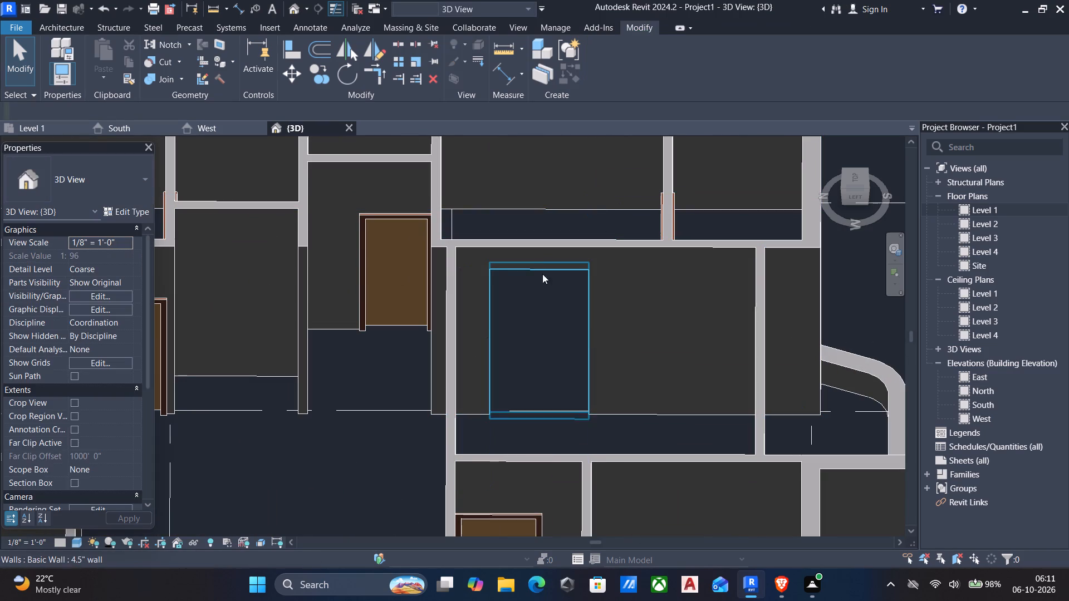
Lower the rectangular opening's head to a top offset of -3'-0", keeping its base at the floor.
{"action": "left_click", "coordinate": [531, 268]}
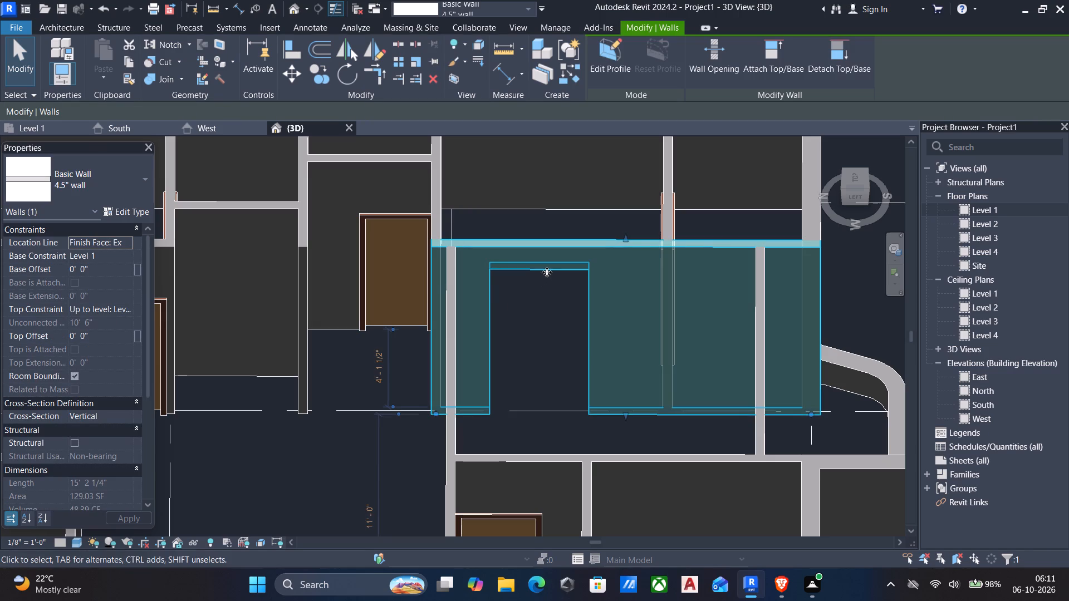
{"action": "key", "text": "Escape"}
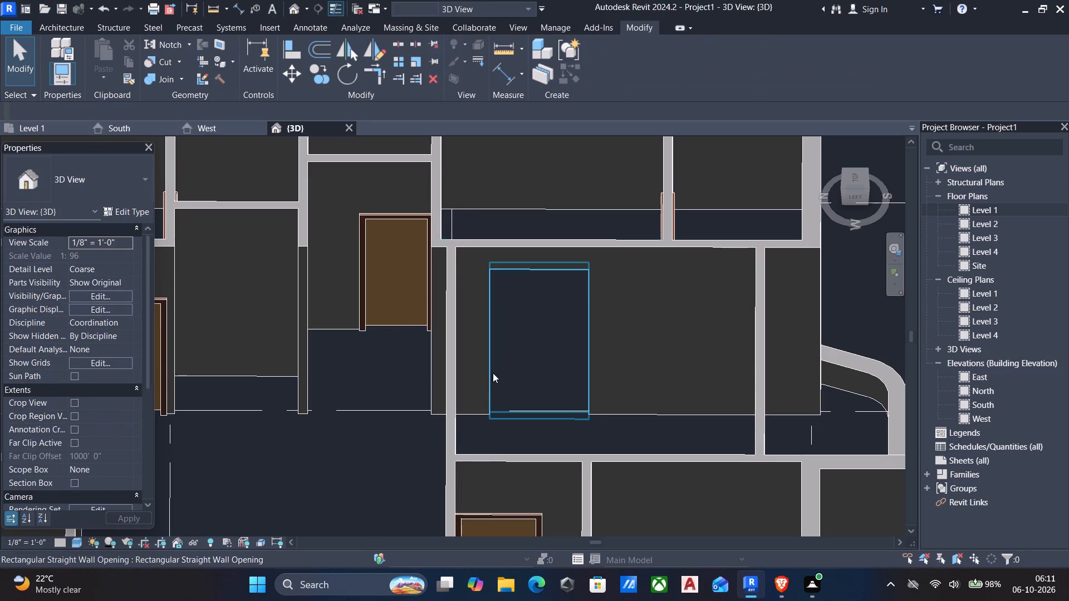
{"action": "left_click", "coordinate": [491, 371]}
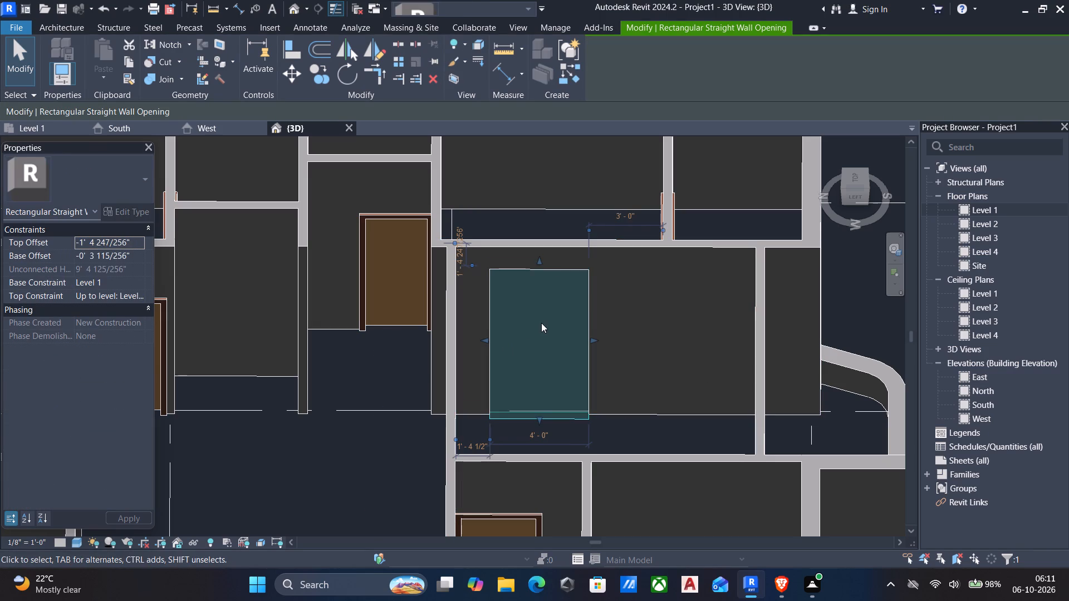
{"action": "left_click_drag", "start_coordinate": [538, 263], "coordinate": [537, 285]}
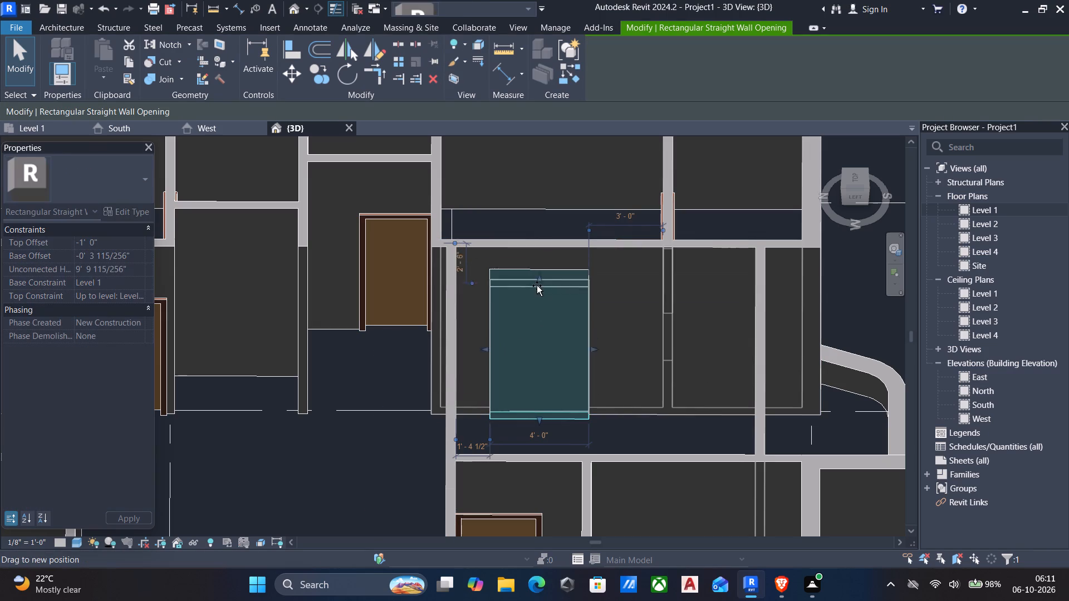
{"action": "left_click_drag", "start_coordinate": [537, 285], "coordinate": [536, 304]}
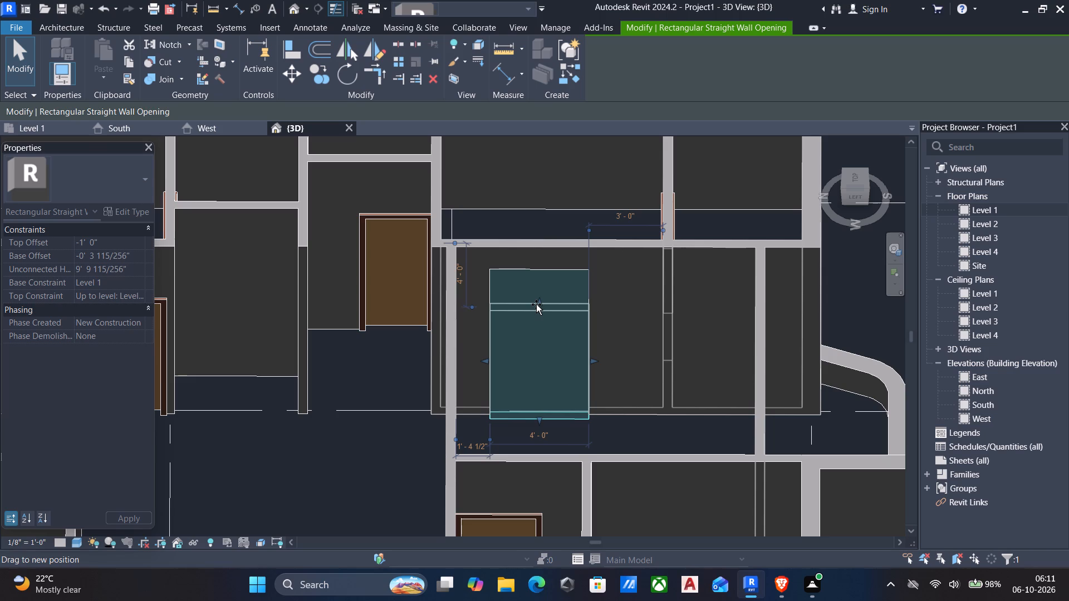
{"action": "left_click_drag", "start_coordinate": [536, 304], "coordinate": [537, 294]}
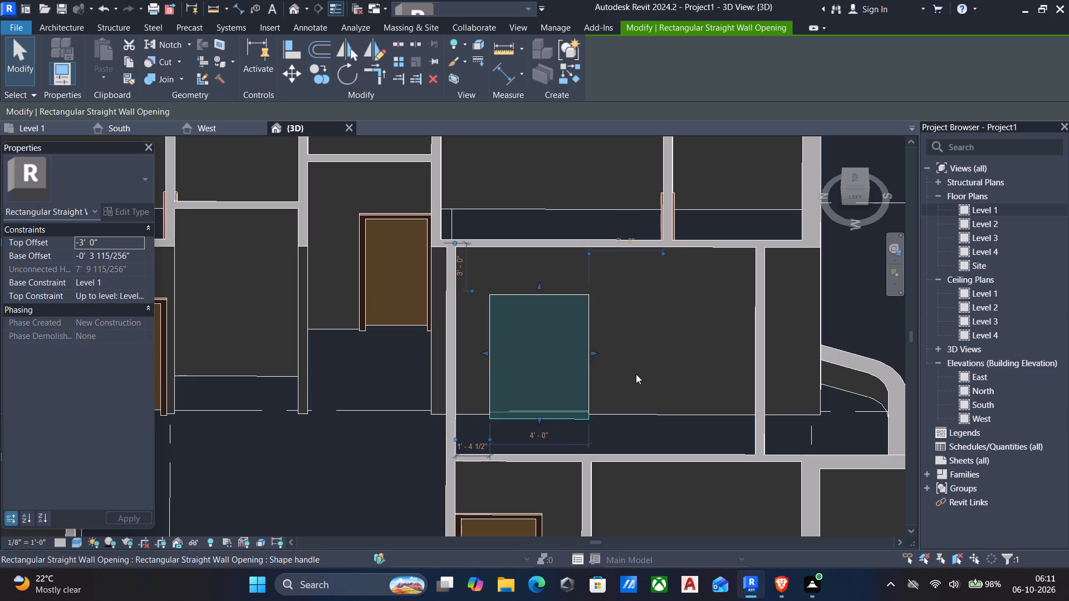
{"action": "key", "text": "Escape"}
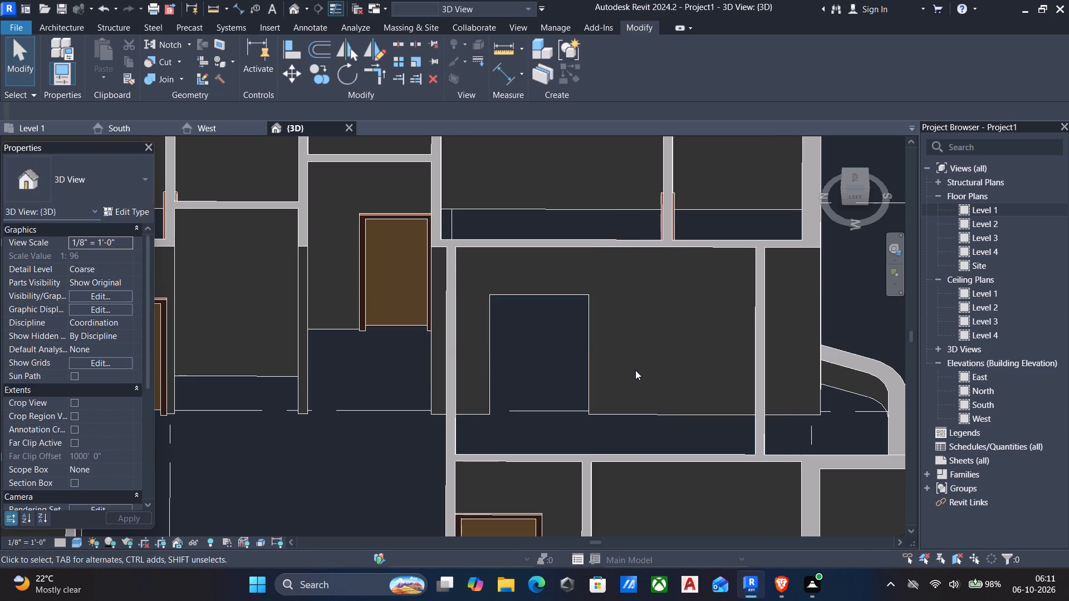
Examine the wall openings, doors and room layout in the 3D model from several angles.
{"action": "scroll", "coordinate": [635, 370], "scroll_direction": "down", "scroll_amount": 1}
{"action": "middle_click_drag", "start_coordinate": [635, 371], "coordinate": [539, 328], "text": "shift"}
{"action": "scroll", "coordinate": [538, 327], "scroll_direction": "down", "scroll_amount": 2}
{"action": "middle_click_drag", "start_coordinate": [541, 343], "coordinate": [541, 343], "text": "shift"}
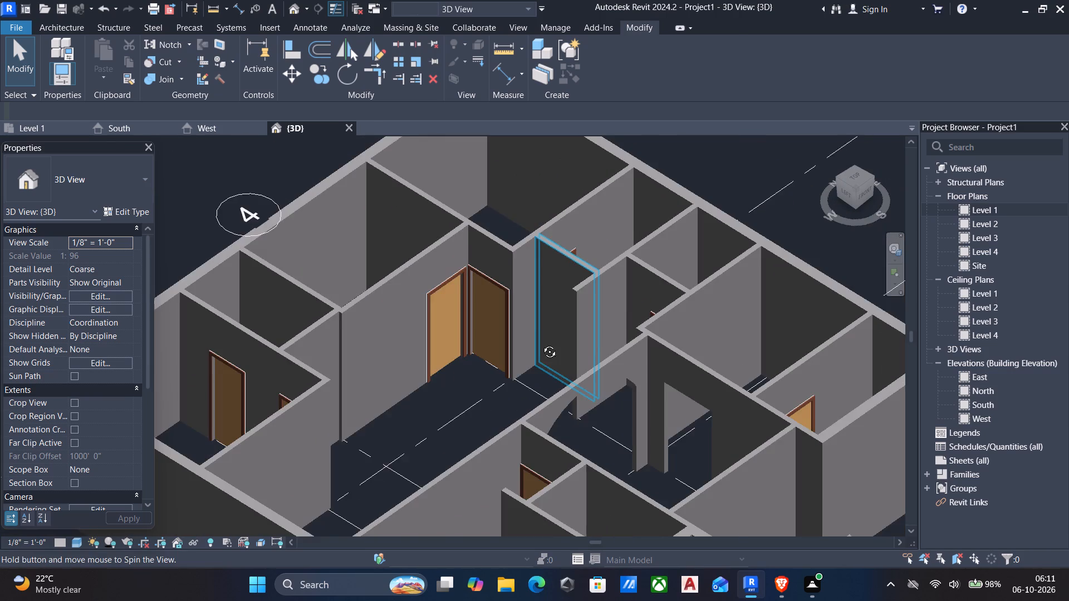
{"action": "middle_click_drag", "start_coordinate": [541, 343], "coordinate": [489, 385], "text": "shift"}
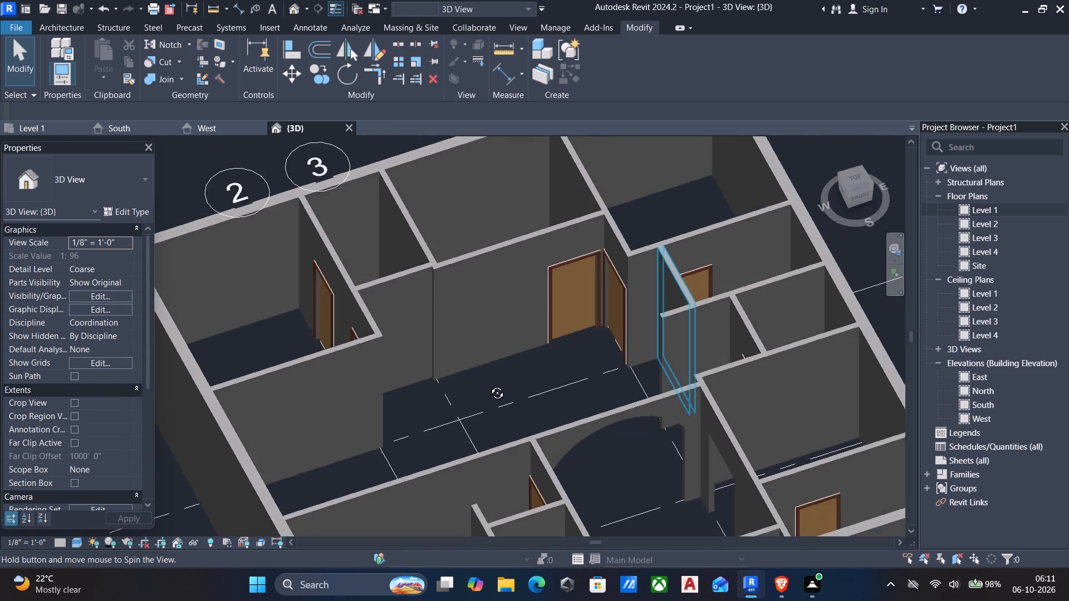
{"action": "middle_click_drag", "start_coordinate": [489, 385], "coordinate": [303, 413], "text": "shift"}
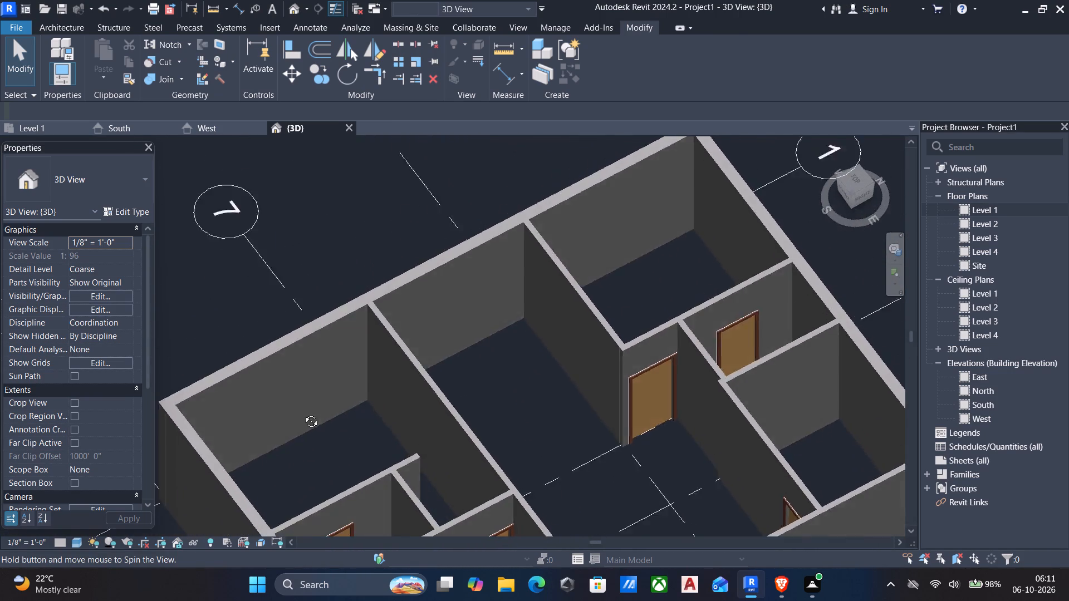
{"action": "middle_click_drag", "start_coordinate": [303, 413], "coordinate": [459, 421], "text": "shift"}
{"action": "scroll", "coordinate": [489, 397], "scroll_direction": "down", "scroll_amount": 4}
{"action": "middle_click_drag", "start_coordinate": [509, 375], "coordinate": [508, 397], "text": "shift"}
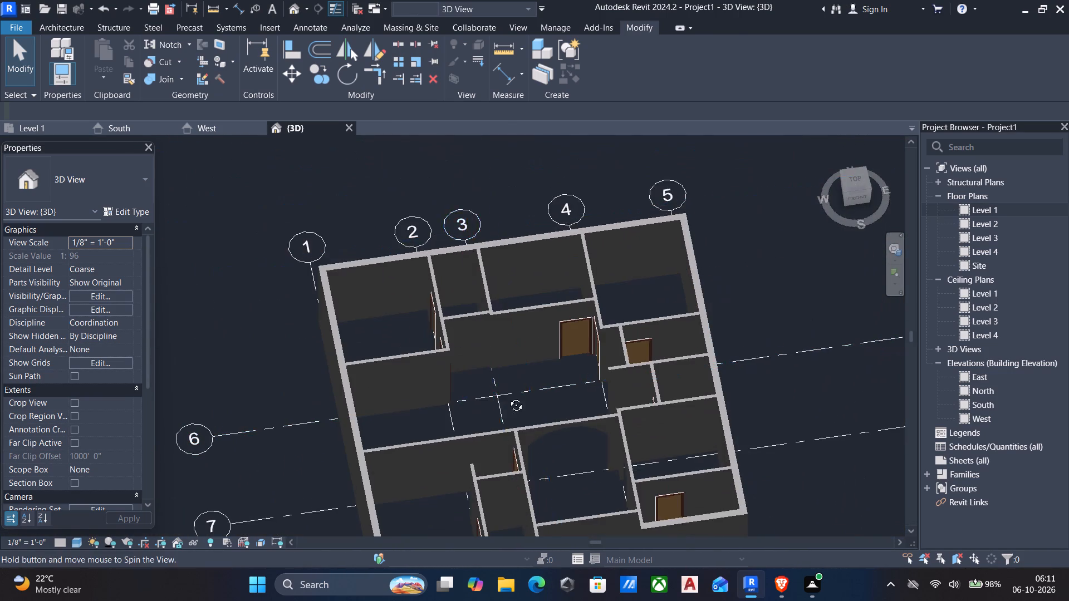
{"action": "middle_click_drag", "start_coordinate": [508, 397], "coordinate": [504, 458], "text": "shift"}
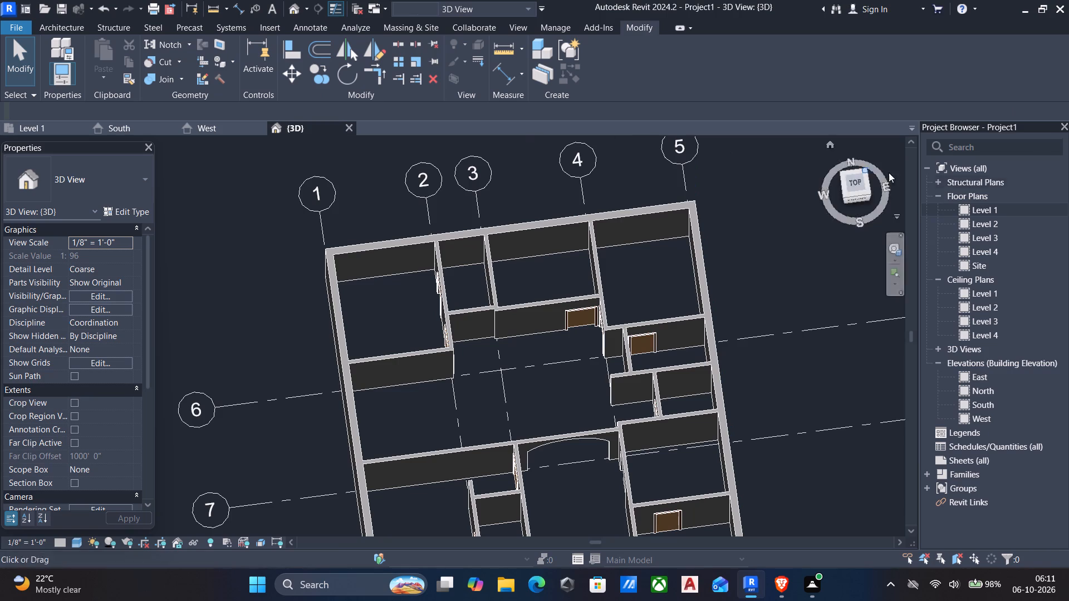
Open the Level 1 floor plan around grids 6 and 7.
{"action": "double_click", "coordinate": [998, 206]}
{"action": "scroll", "coordinate": [560, 262], "scroll_direction": "down", "scroll_amount": 3}
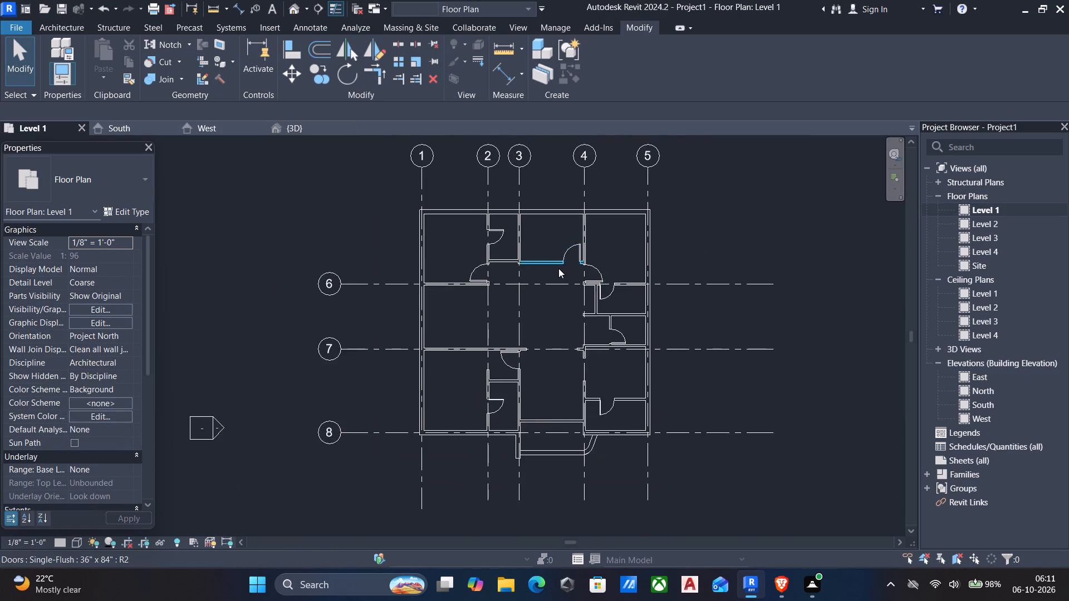
{"action": "middle_click_drag", "start_coordinate": [557, 269], "coordinate": [616, 312]}
{"action": "scroll", "coordinate": [606, 400], "scroll_direction": "up", "scroll_amount": 4}
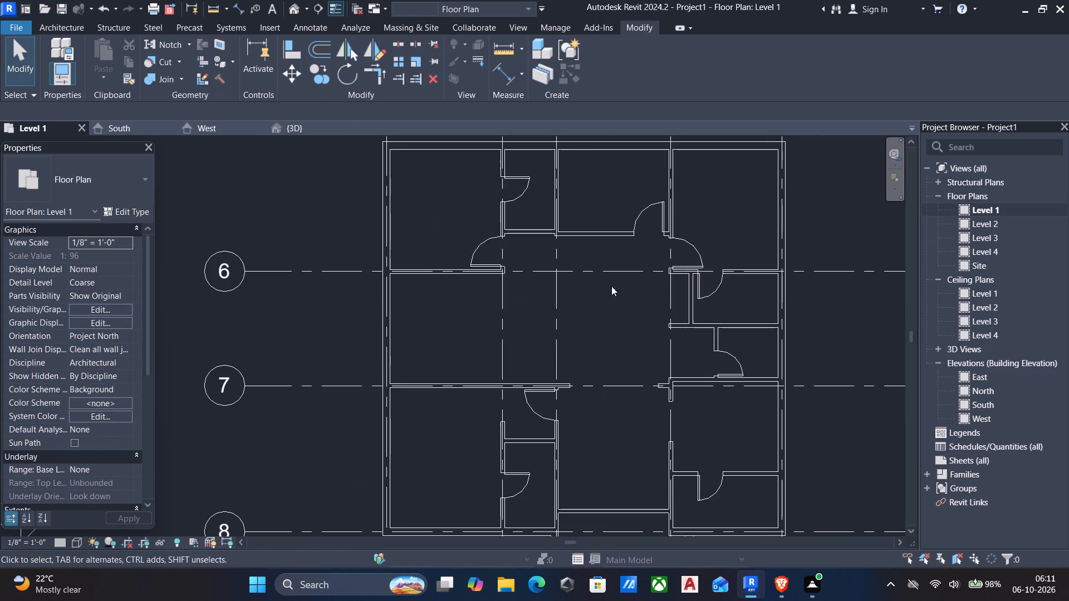
{"action": "middle_click_drag", "start_coordinate": [611, 237], "coordinate": [617, 292]}
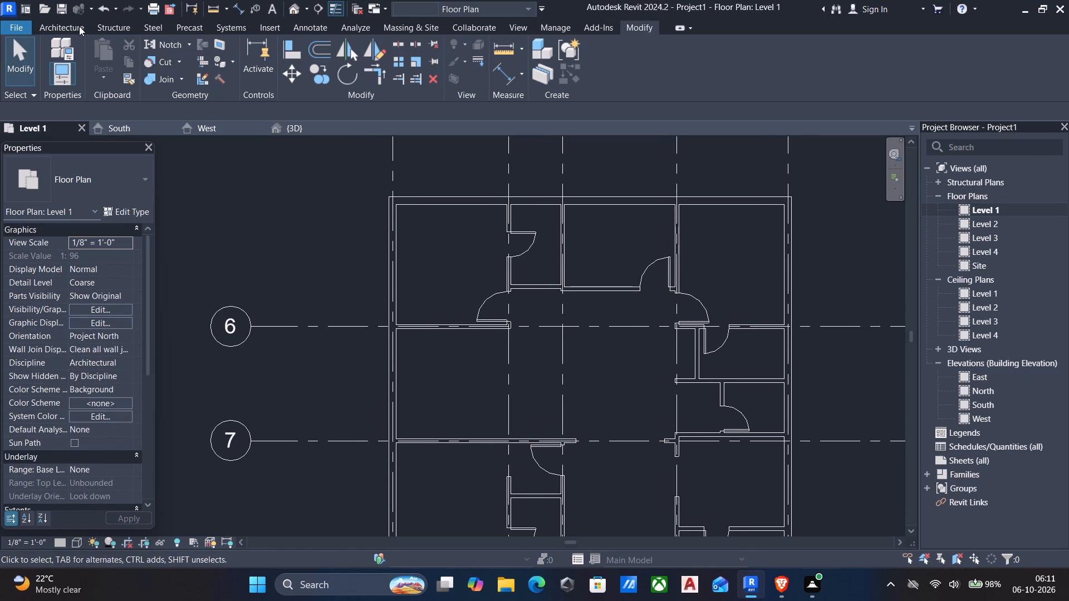
For an architectural column, duplicate the 24" x 24" Rectangular Column type under the name 9" x 12".
{"action": "left_click", "coordinate": [78, 26]}
{"action": "left_click", "coordinate": [219, 58]}
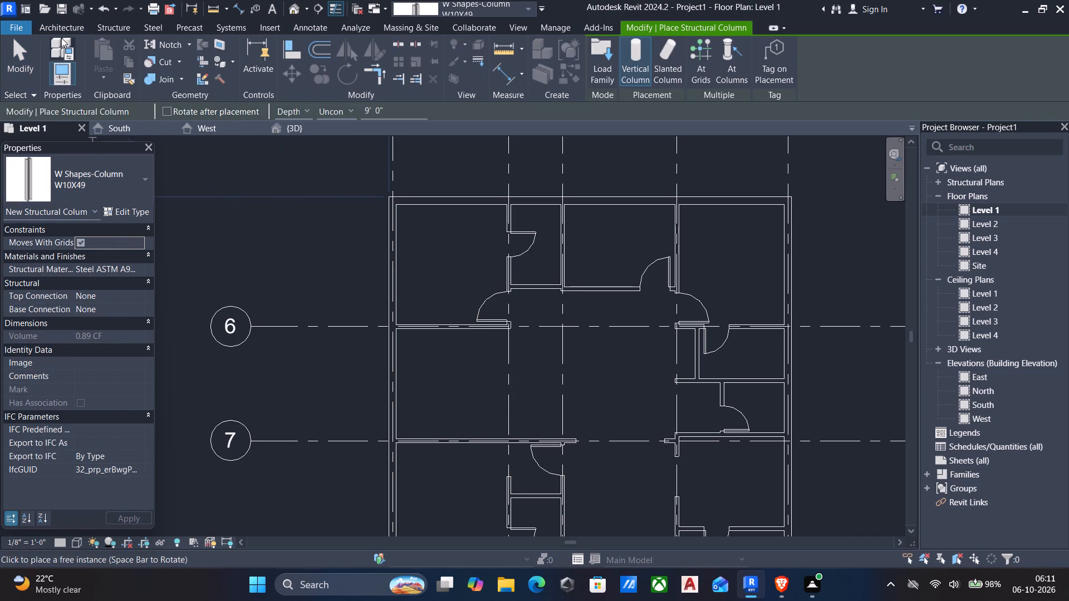
{"action": "left_click", "coordinate": [63, 21]}
{"action": "left_click", "coordinate": [208, 77]}
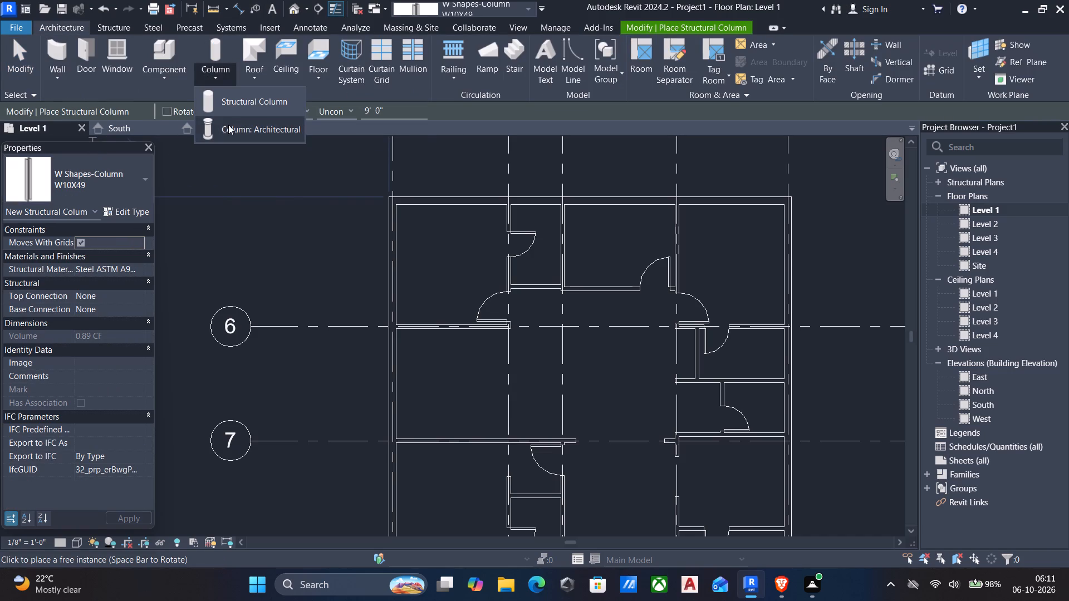
{"action": "left_click", "coordinate": [234, 127]}
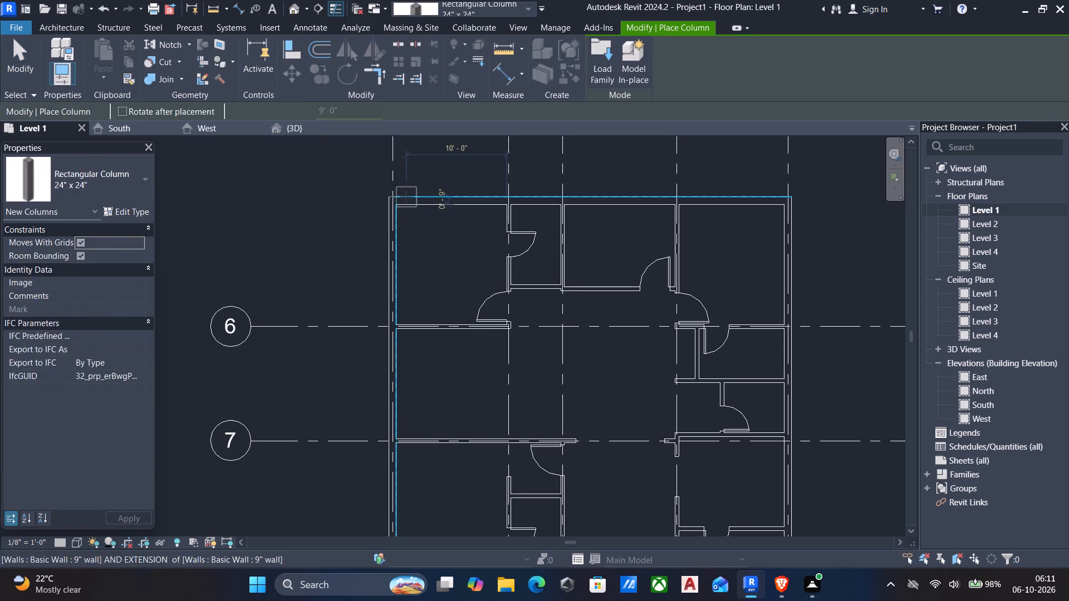
{"action": "scroll", "coordinate": [390, 215], "scroll_direction": "up", "scroll_amount": 4}
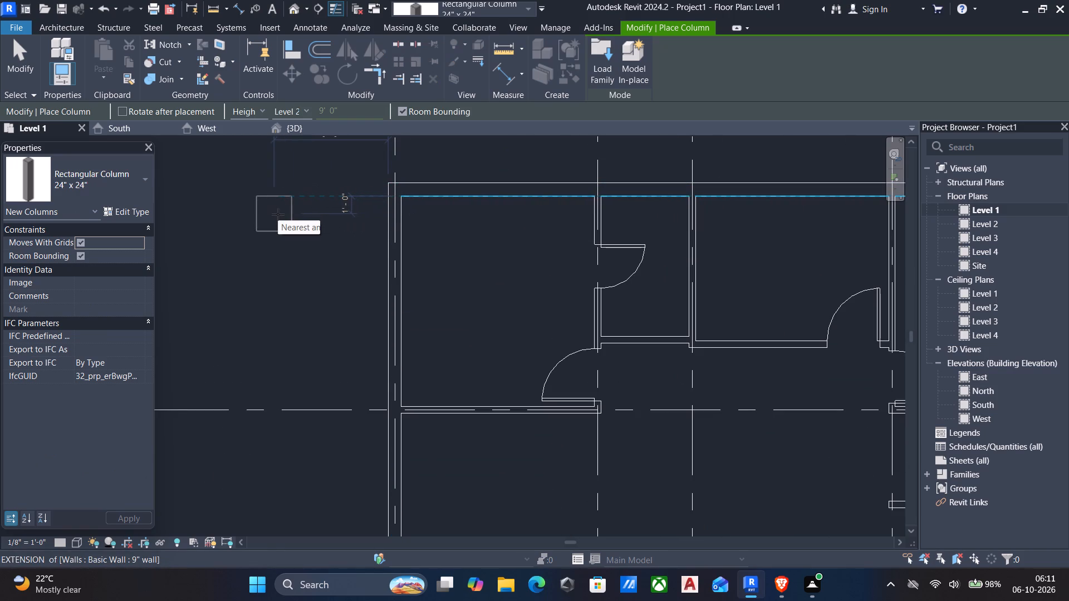
{"action": "left_click", "coordinate": [126, 211]}
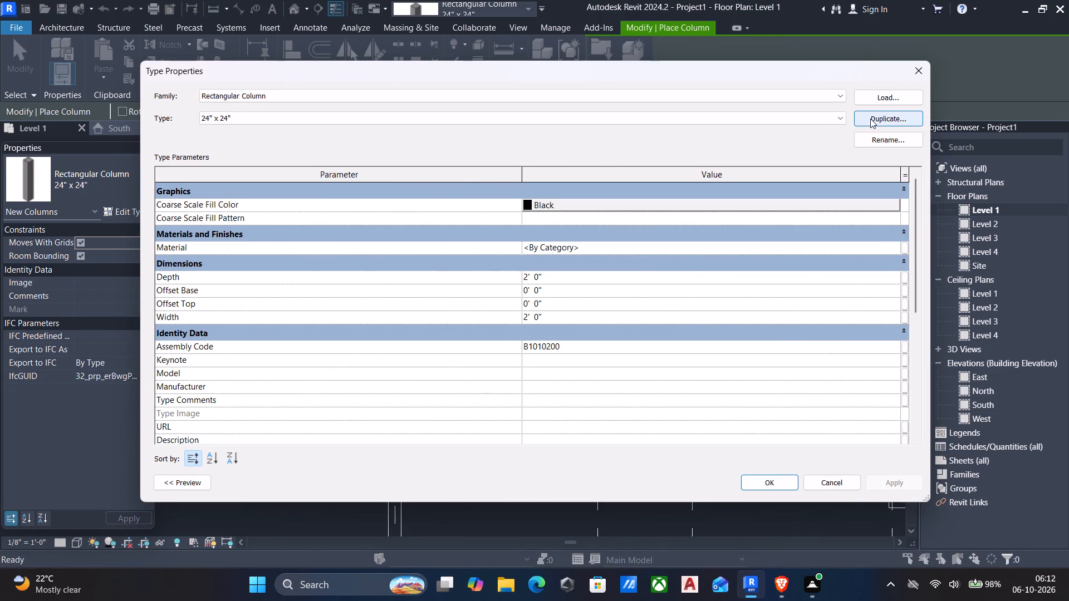
{"action": "left_click", "coordinate": [870, 117]}
{"action": "key", "text": "BackSpace"}
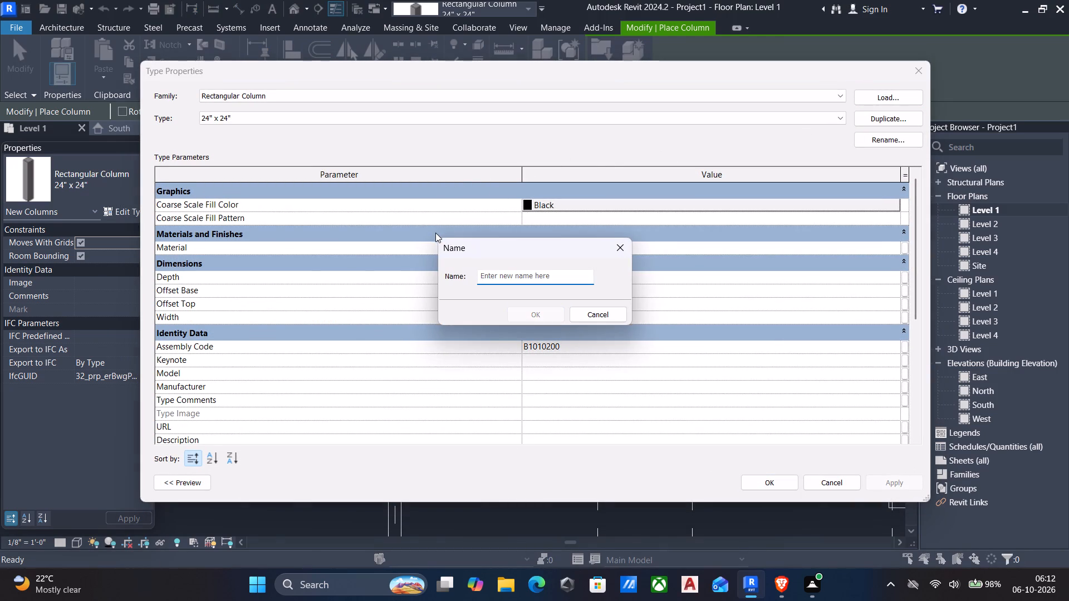
{"action": "key", "text": "9"}
{"action": "type", "text": "\""}
{"action": "key", "text": "space"}
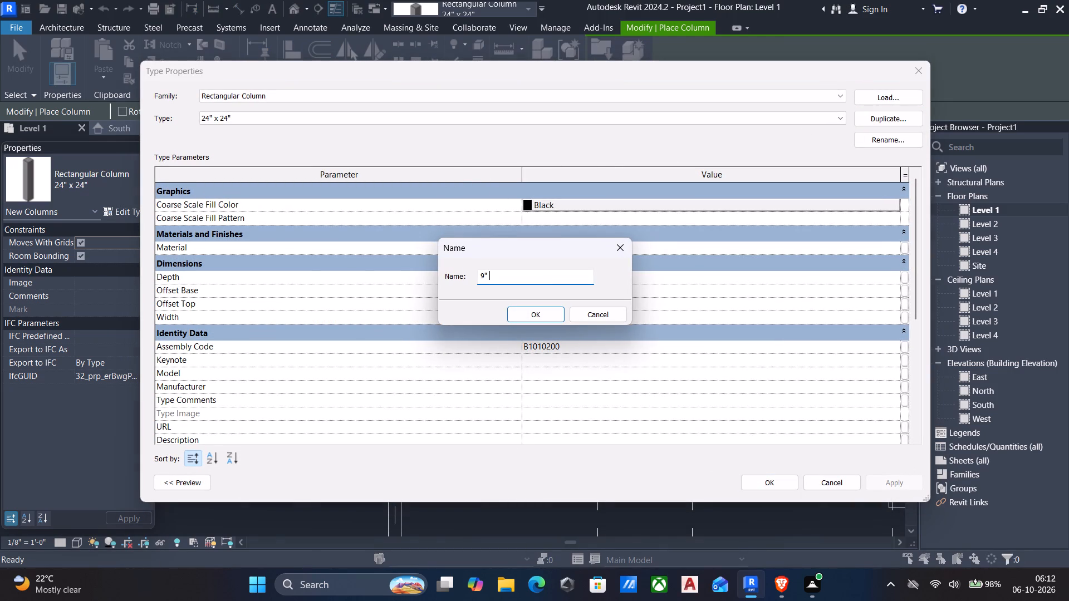
{"action": "type", "text": "12"}
{"action": "key", "text": "BackSpace"}
{"action": "key", "text": "BackSpace"}
{"action": "type", "text": "x 12"}
{"action": "key", "text": "shift+quotedbl"}
{"action": "left_click", "coordinate": [539, 313]}
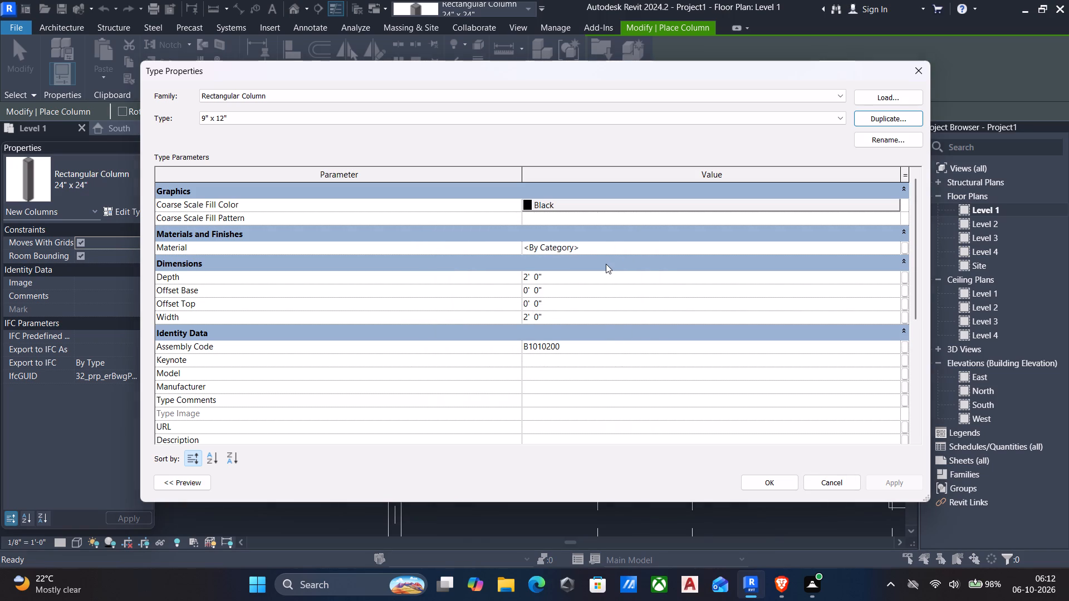
Set the 9" x 12" column type's depth to 9" and width to 12", and accept the type properties.
{"action": "left_click", "coordinate": [584, 278]}
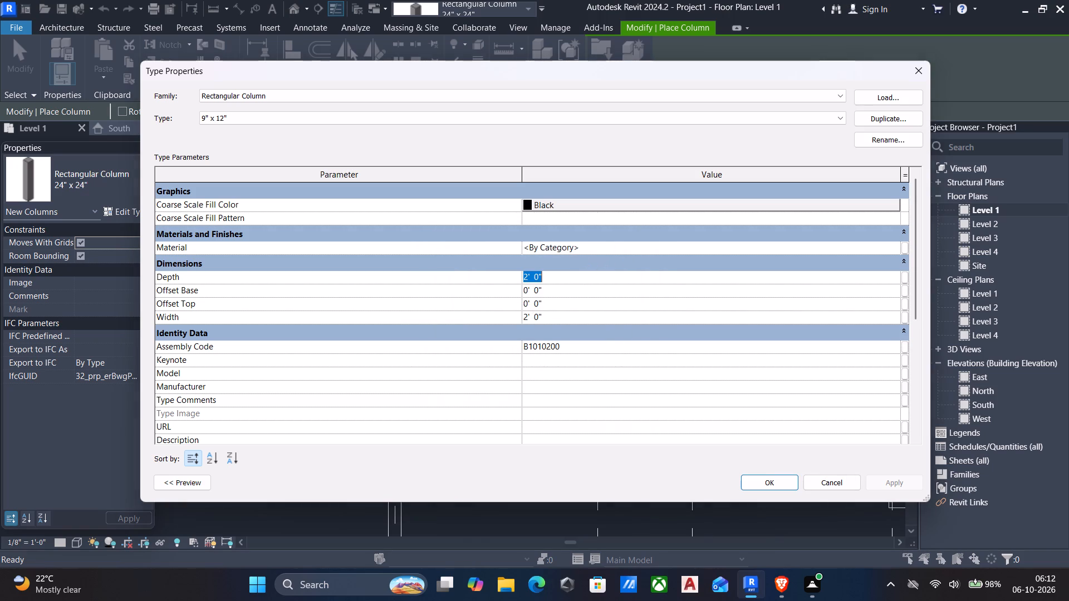
{"action": "type", "text": "9\""}
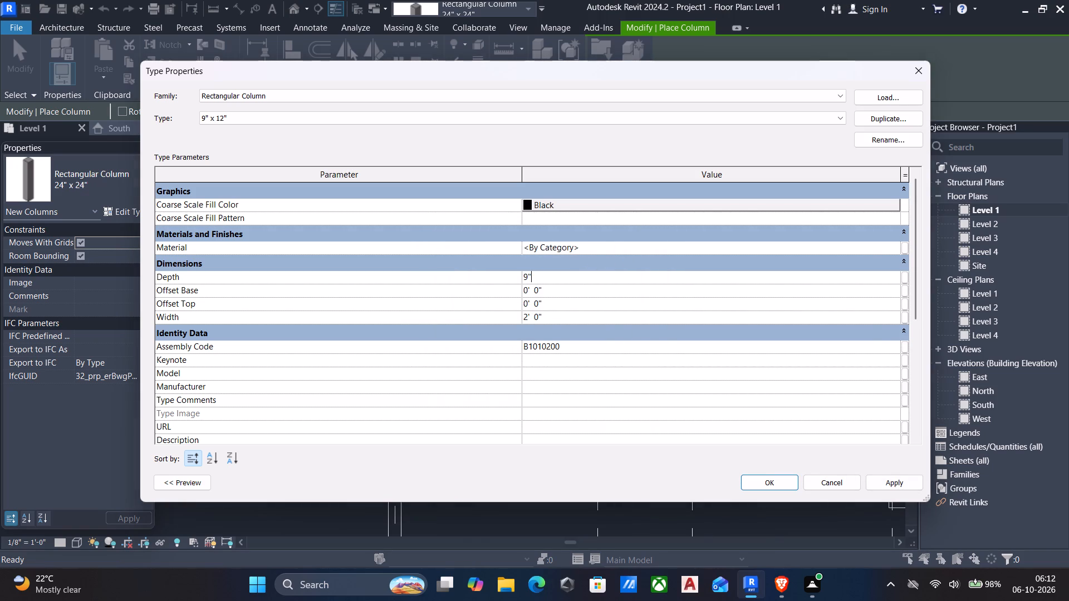
{"action": "left_click", "coordinate": [604, 316]}
{"action": "type", "text": "12\""}
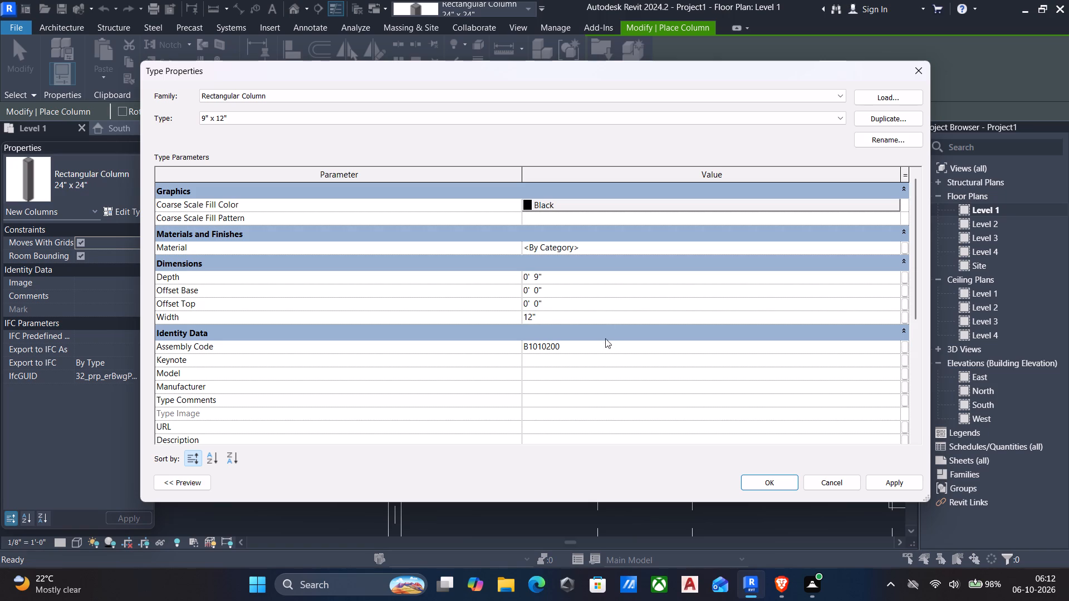
{"action": "key", "text": "Return"}
{"action": "left_click", "coordinate": [877, 482]}
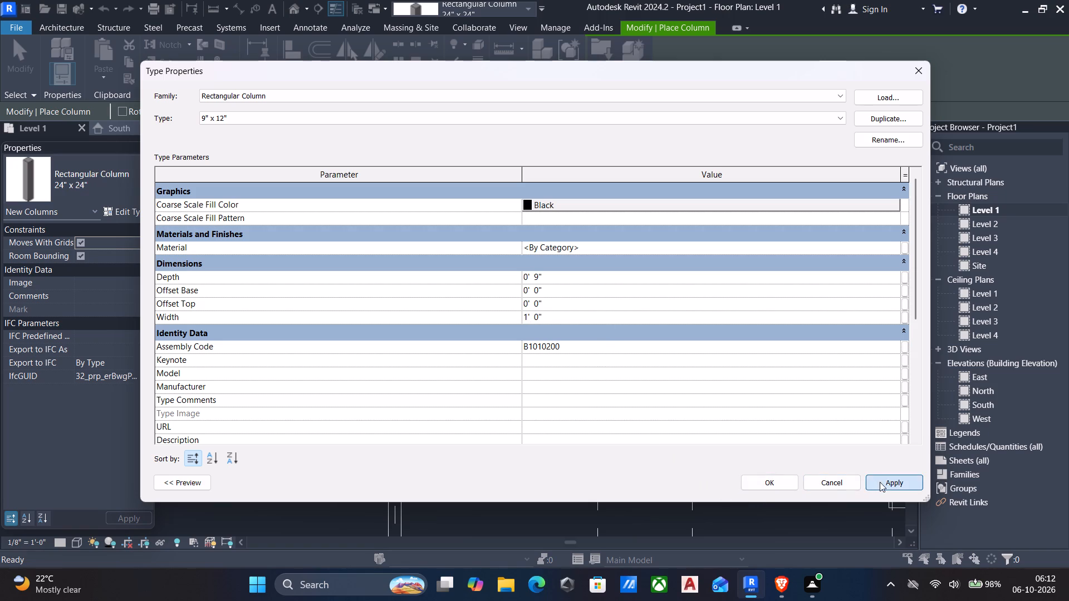
{"action": "left_click", "coordinate": [782, 476]}
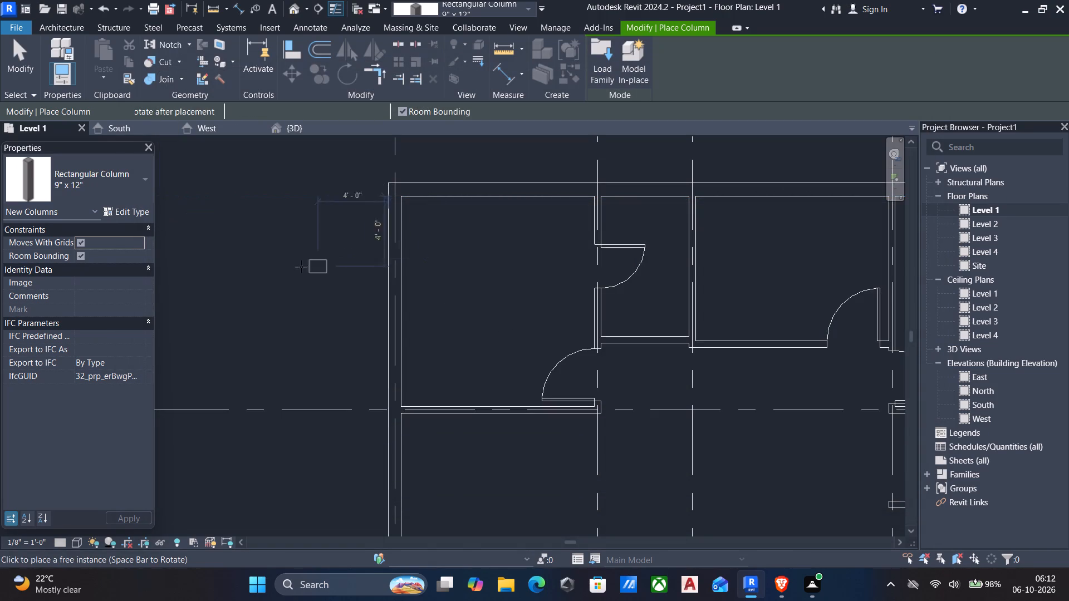
Place a 9" x 12" column in the north exterior wall's corner at grid 1, unjoining the overlapping elements.
{"action": "scroll", "coordinate": [399, 190], "scroll_direction": "up", "scroll_amount": 4}
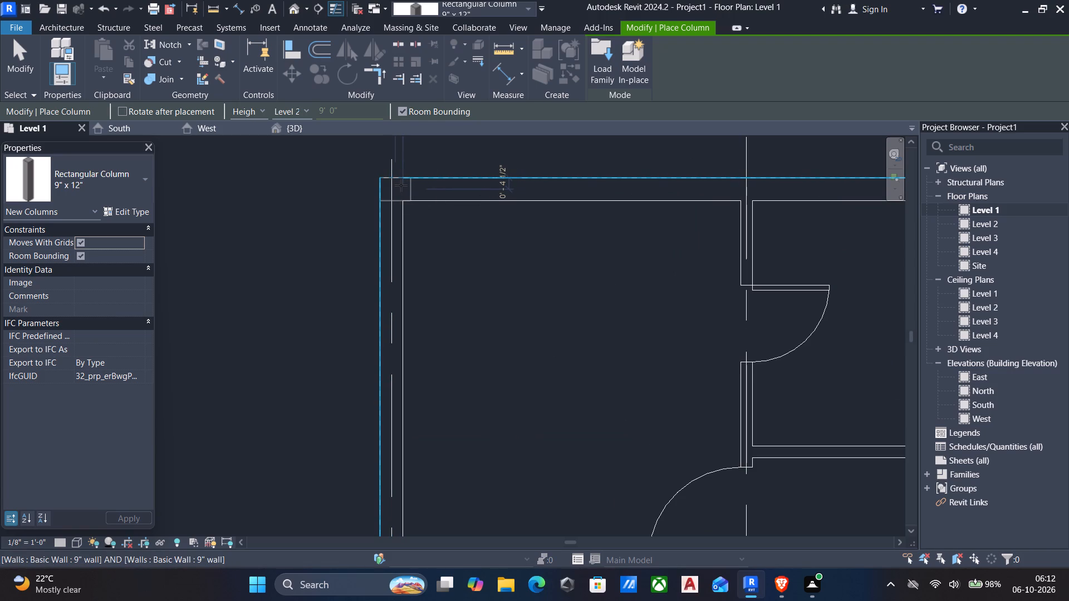
{"action": "left_click", "coordinate": [401, 185]}
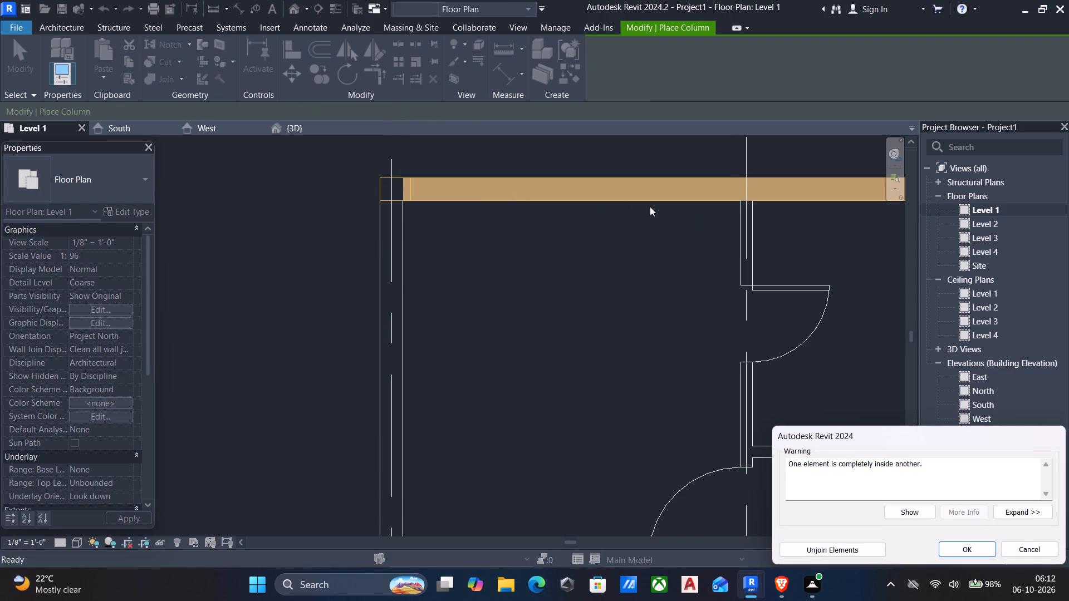
{"action": "left_click", "coordinate": [815, 547]}
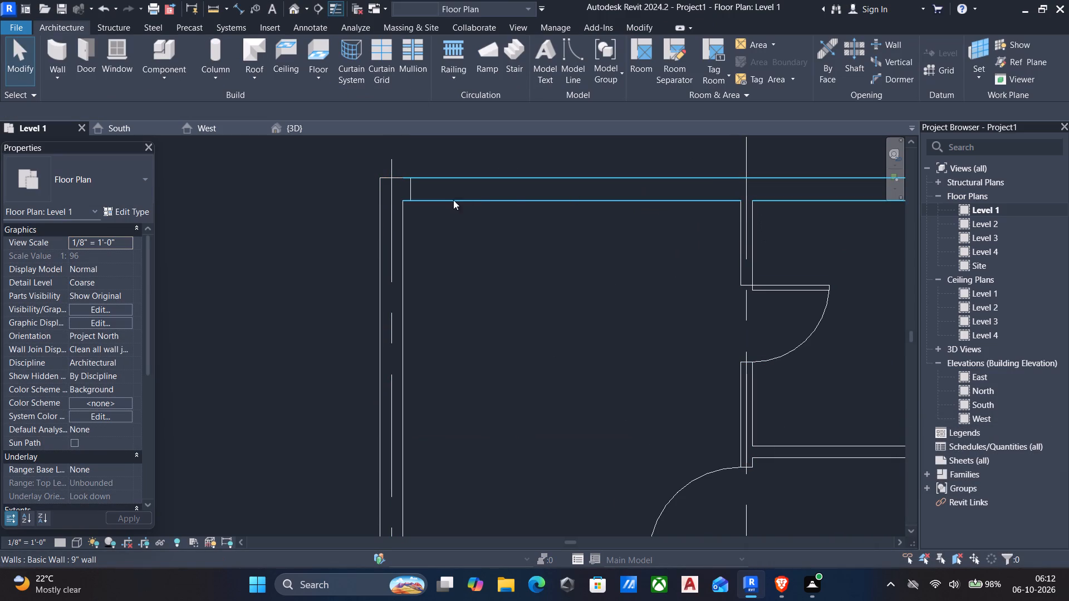
Create similar columns, rotated so the 12" side crosses the north exterior wall, where grids 2 and 3 meet it.
{"action": "left_click", "coordinate": [413, 193]}
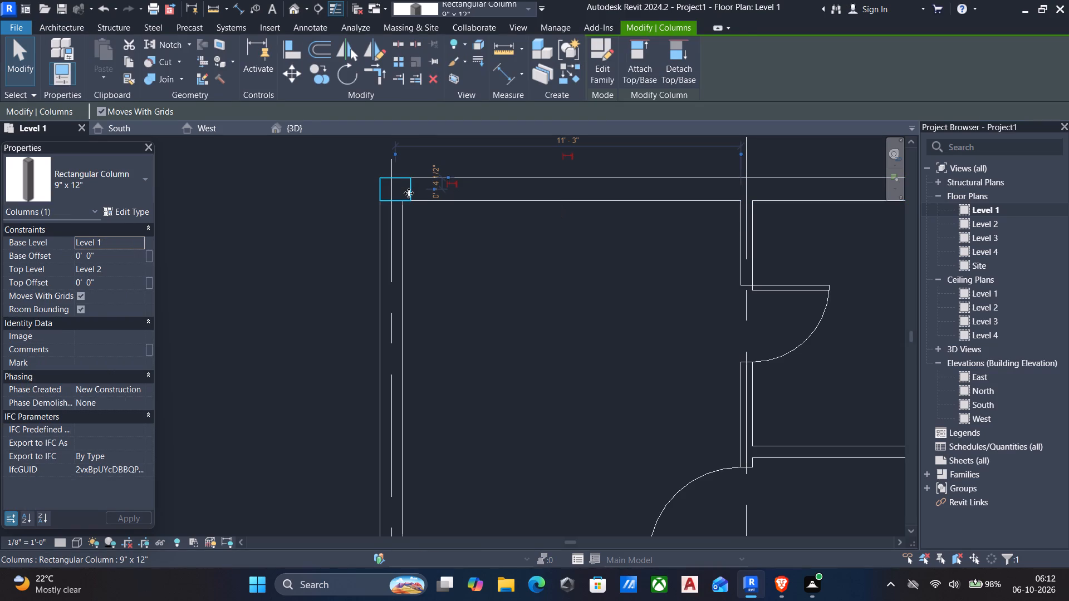
{"action": "key", "text": "c"}
{"action": "key", "text": "s"}
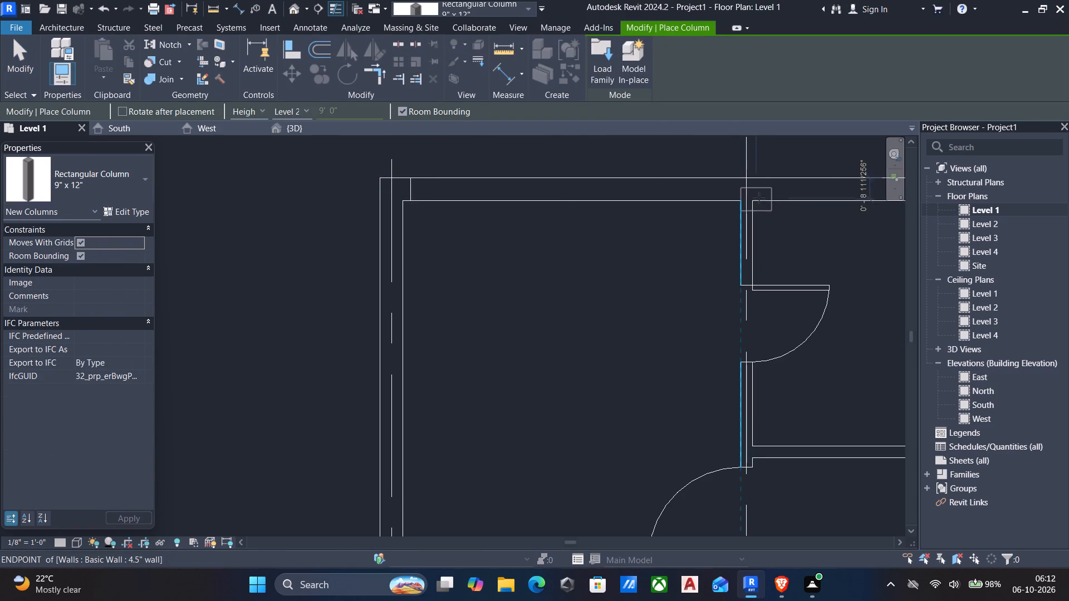
{"action": "key", "text": "space"}
{"action": "middle_click_drag", "start_coordinate": [748, 203], "coordinate": [594, 271]}
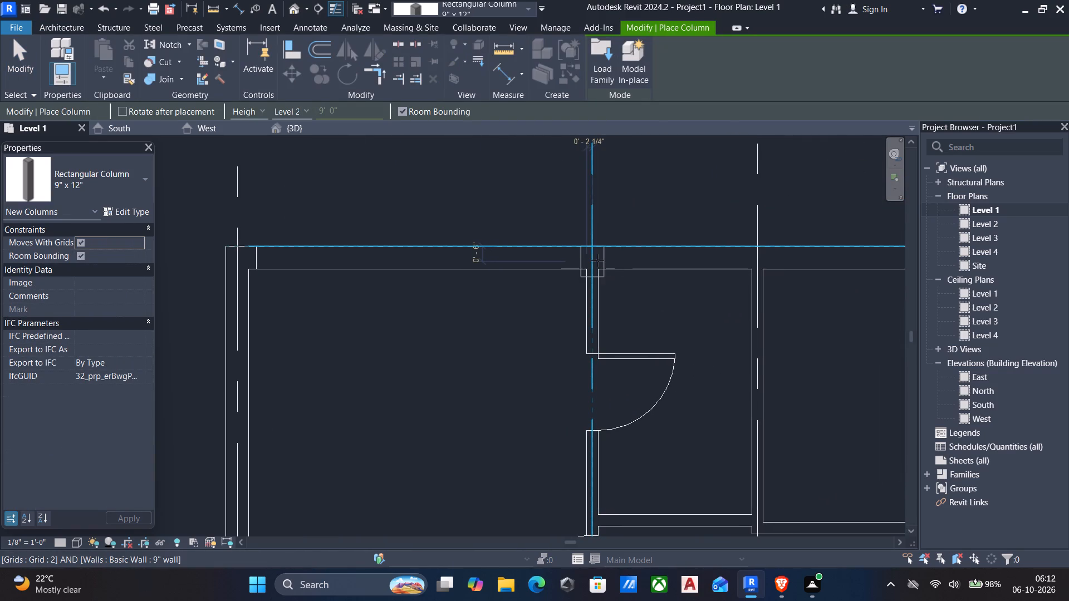
{"action": "left_click", "coordinate": [597, 260]}
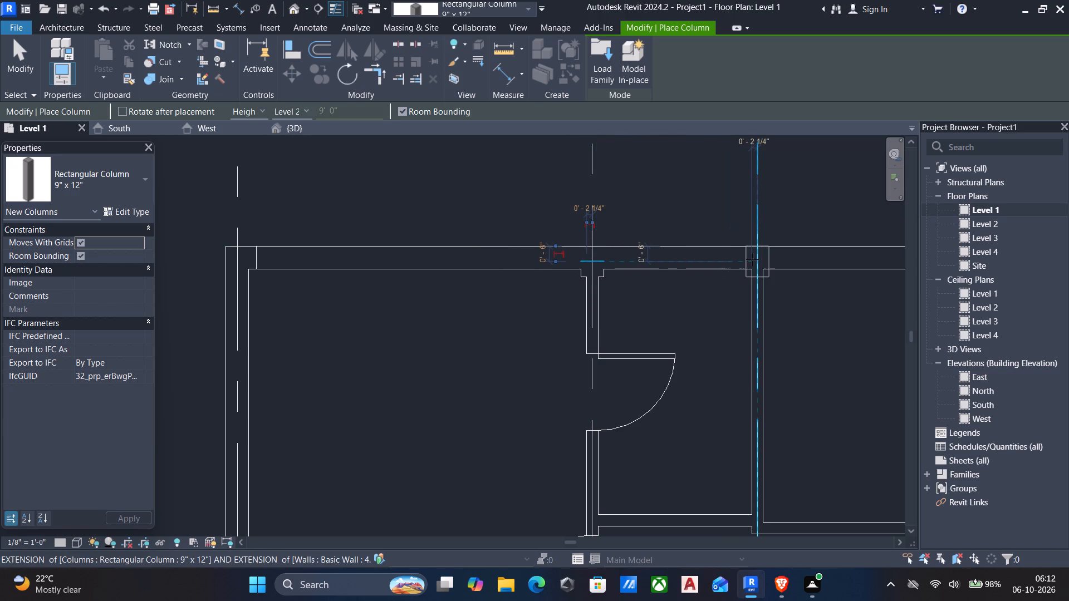
{"action": "scroll", "coordinate": [753, 259], "scroll_direction": "up", "scroll_amount": 1}
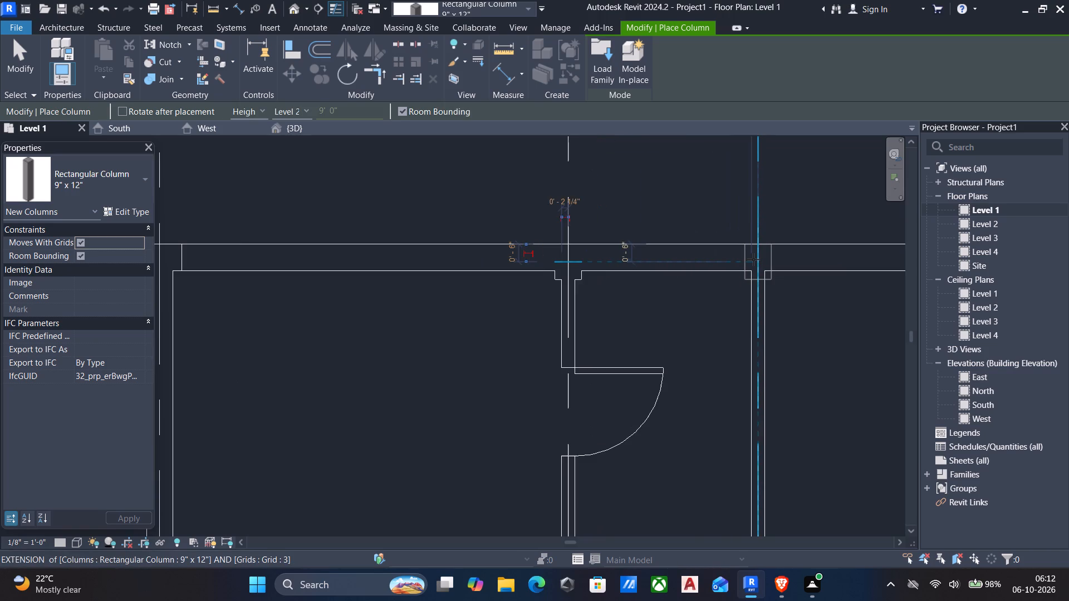
{"action": "left_click", "coordinate": [753, 259]}
Place matching rotated columns on the north exterior wall at grids 4 and 5, unjoining the overlapping wall at grid 5.
{"action": "scroll", "coordinate": [753, 259], "scroll_direction": "down", "scroll_amount": 2}
{"action": "middle_click_drag", "start_coordinate": [753, 274], "coordinate": [487, 295]}
{"action": "middle_click_drag", "start_coordinate": [766, 314], "coordinate": [721, 319]}
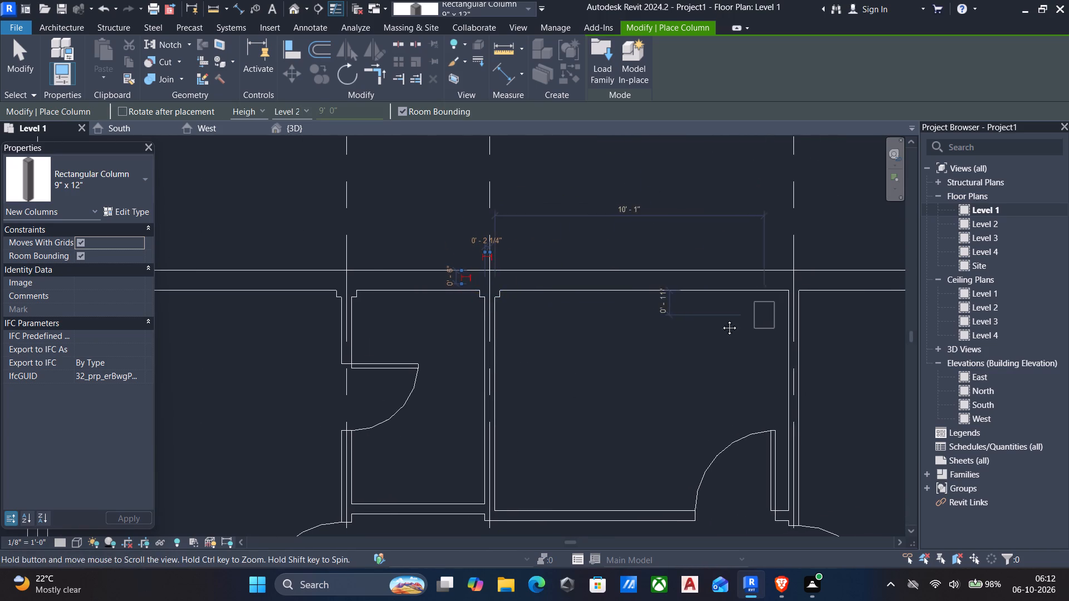
{"action": "middle_click_drag", "start_coordinate": [721, 319], "coordinate": [513, 312]}
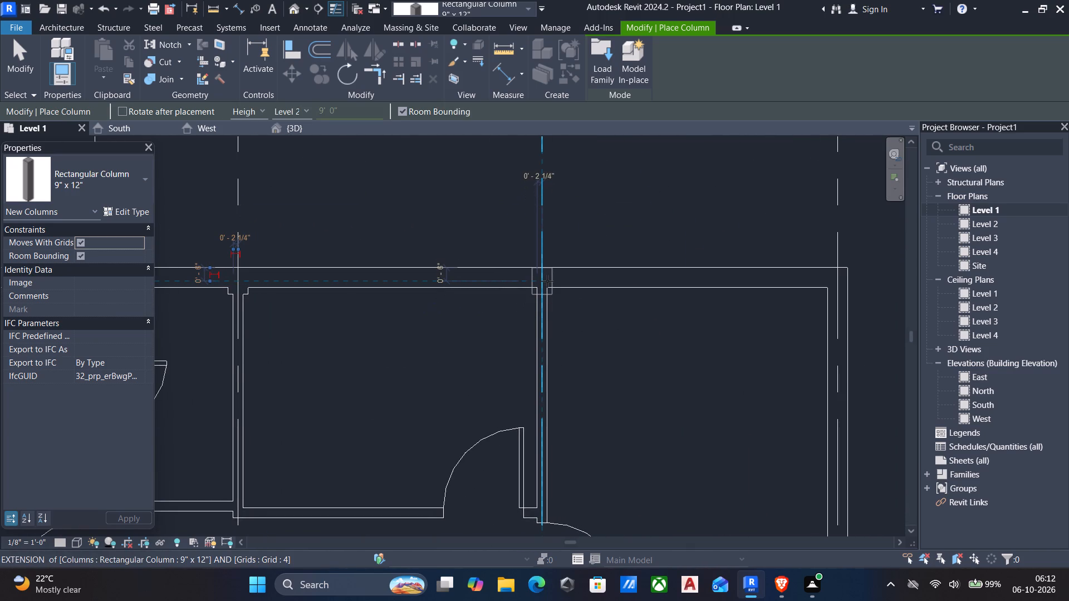
{"action": "left_click", "coordinate": [547, 281]}
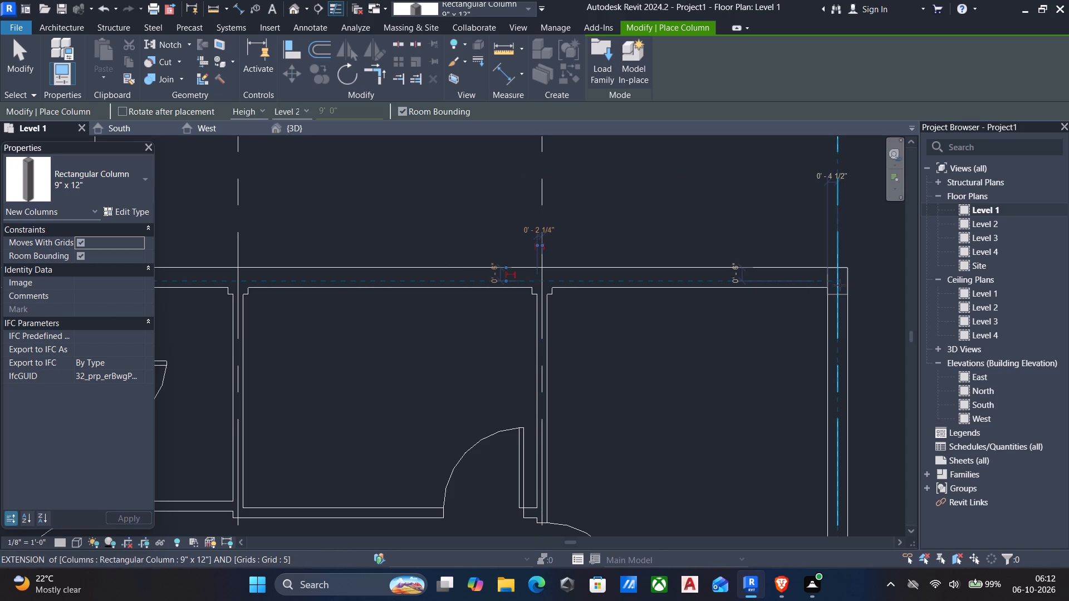
{"action": "left_click", "coordinate": [840, 285]}
{"action": "scroll", "coordinate": [840, 292], "scroll_direction": "down", "scroll_amount": 5}
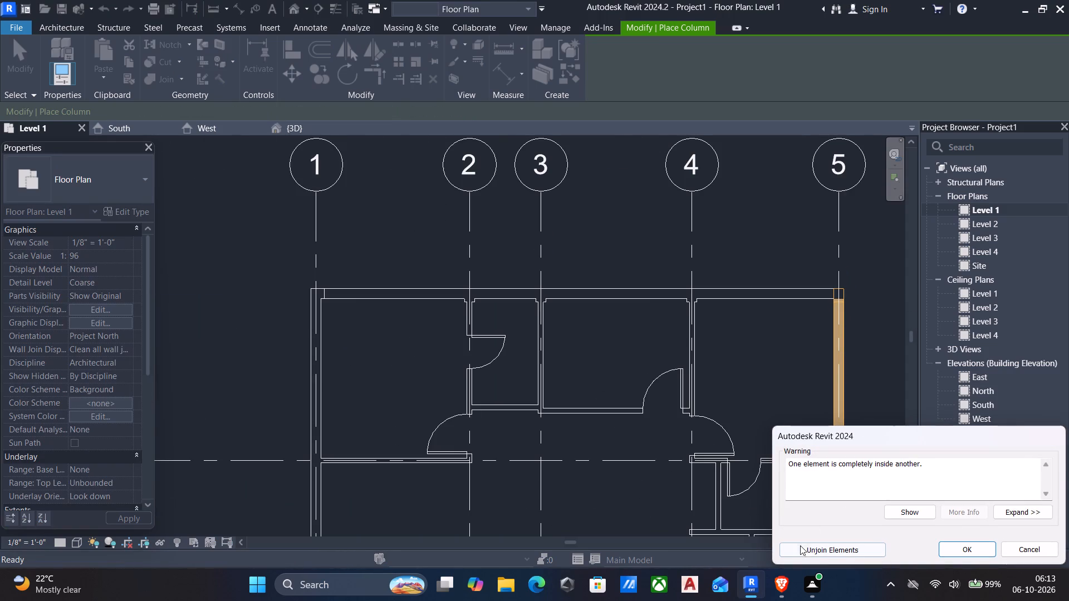
{"action": "left_click", "coordinate": [811, 547]}
Add a similar column where grids 1 and 6 meet, its 12" side along the exterior wall, and unjoin it from that wall.
{"action": "scroll", "coordinate": [803, 418], "scroll_direction": "down", "scroll_amount": 3}
{"action": "middle_click_drag", "start_coordinate": [739, 439], "coordinate": [736, 378]}
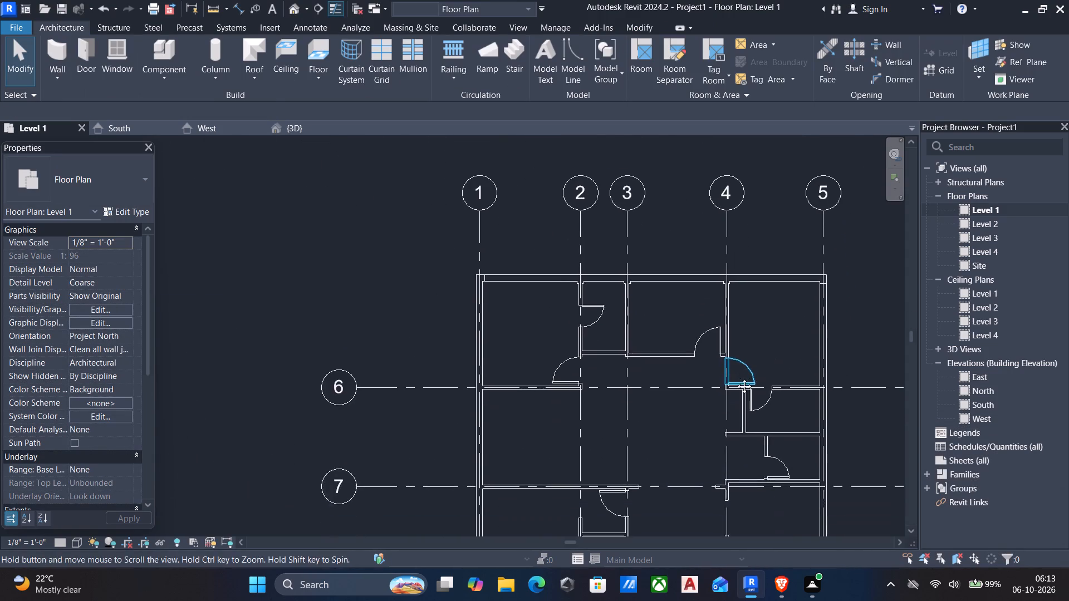
{"action": "middle_click_drag", "start_coordinate": [736, 378], "coordinate": [736, 377]}
{"action": "middle_click_drag", "start_coordinate": [702, 427], "coordinate": [708, 340]}
{"action": "scroll", "coordinate": [487, 194], "scroll_direction": "up", "scroll_amount": 4}
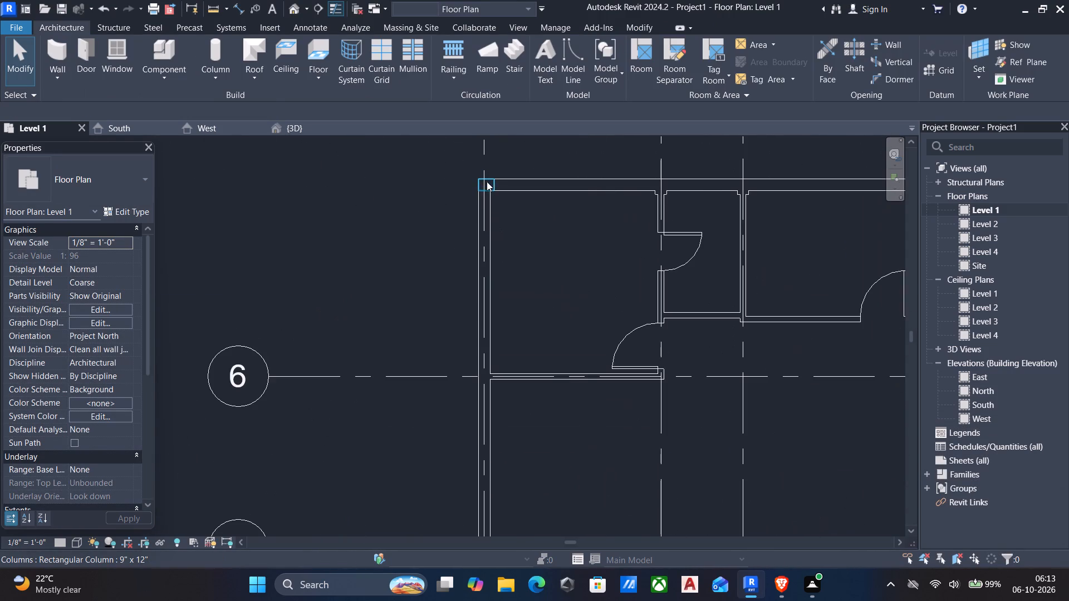
{"action": "left_click", "coordinate": [487, 180]}
{"action": "key", "text": "c"}
{"action": "key", "text": "s"}
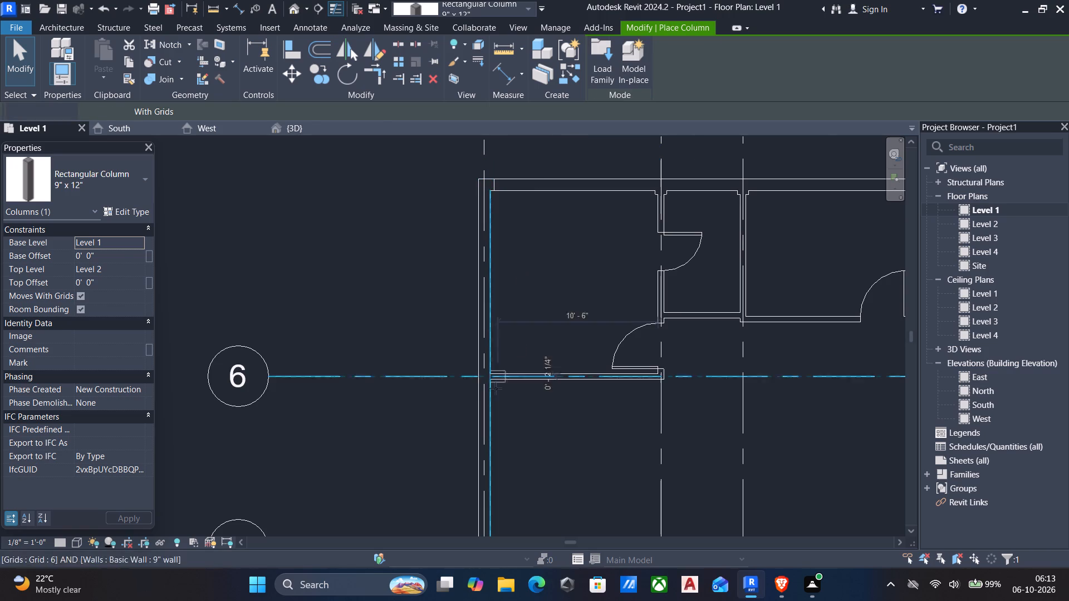
{"action": "scroll", "coordinate": [492, 387], "scroll_direction": "up", "scroll_amount": 6}
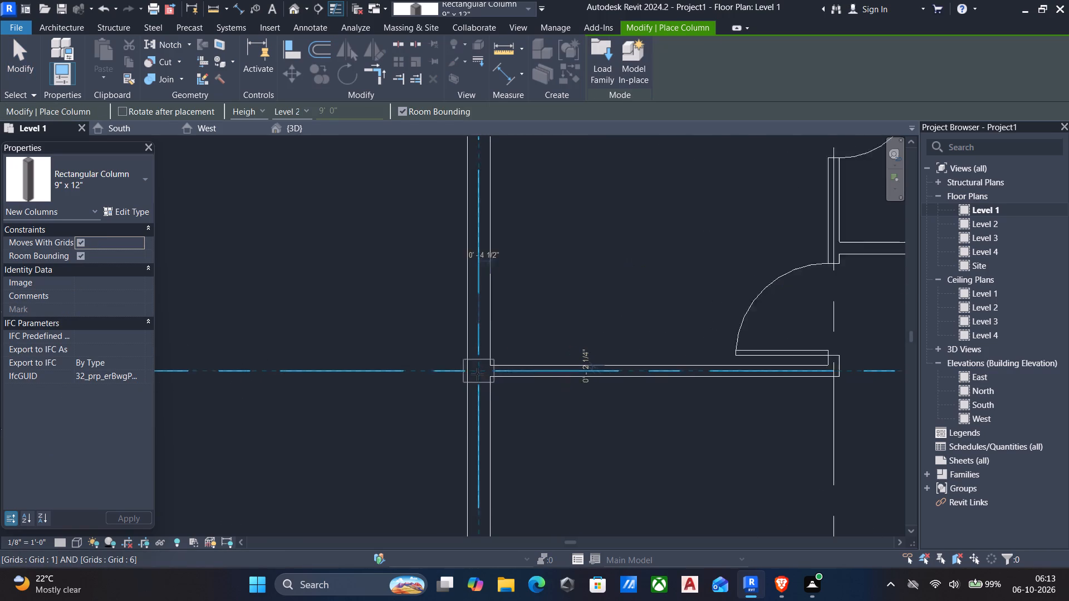
{"action": "scroll", "coordinate": [477, 374], "scroll_direction": "up", "scroll_amount": 1}
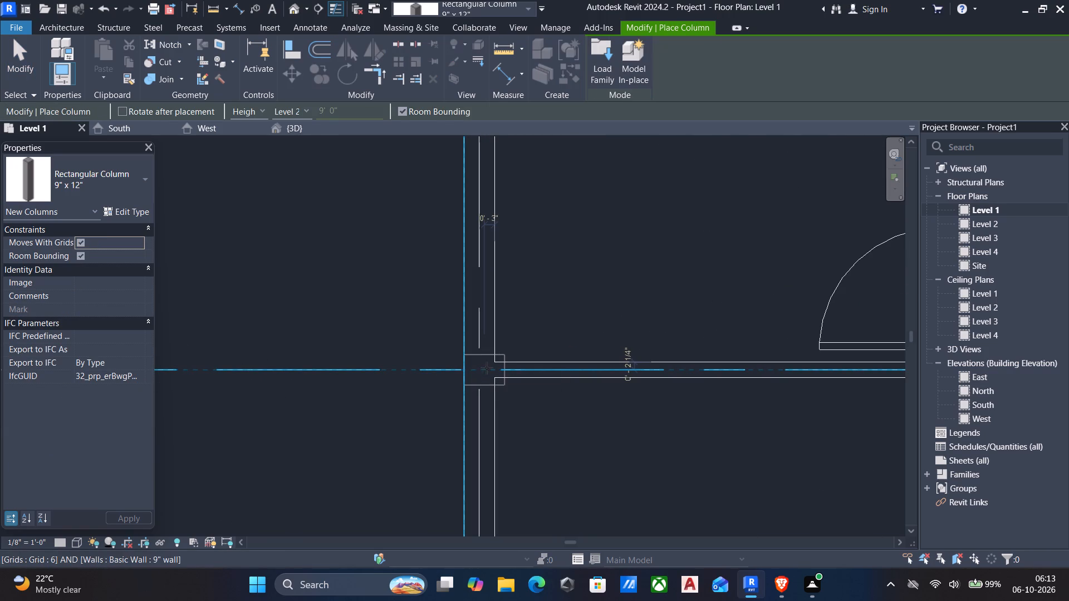
{"action": "key", "text": "space"}
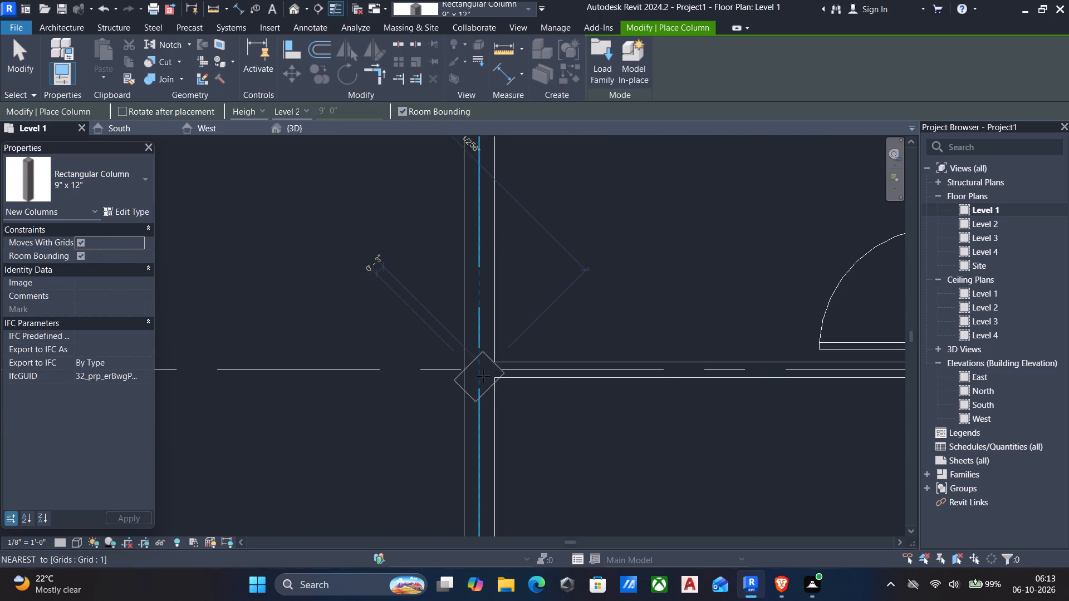
{"action": "key", "text": "space"}
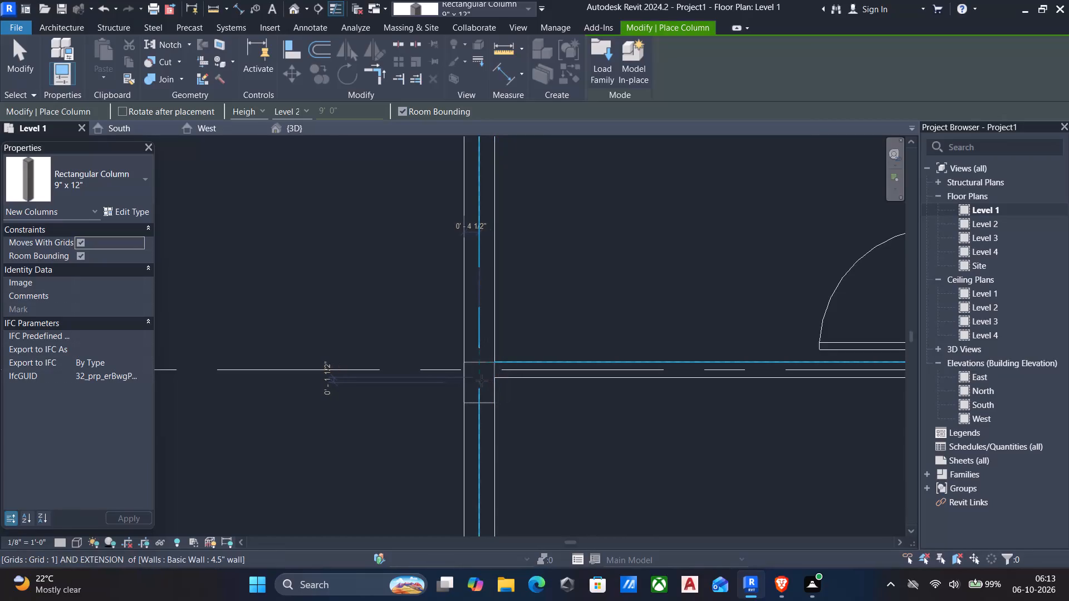
{"action": "left_click", "coordinate": [480, 380]}
{"action": "scroll", "coordinate": [480, 380], "scroll_direction": "down", "scroll_amount": 4}
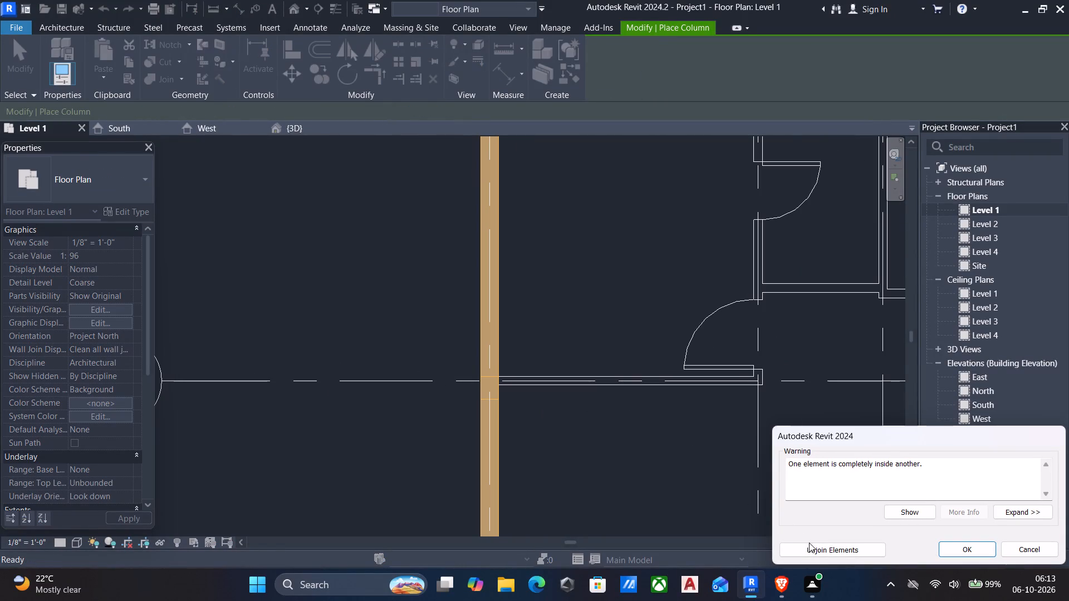
{"action": "left_click", "coordinate": [810, 549]}
Add a similar column centred on grid 6 at the partition's end by grid 2, rotated with its 12" side parallel to grid 2.
{"action": "left_click", "coordinate": [486, 398]}
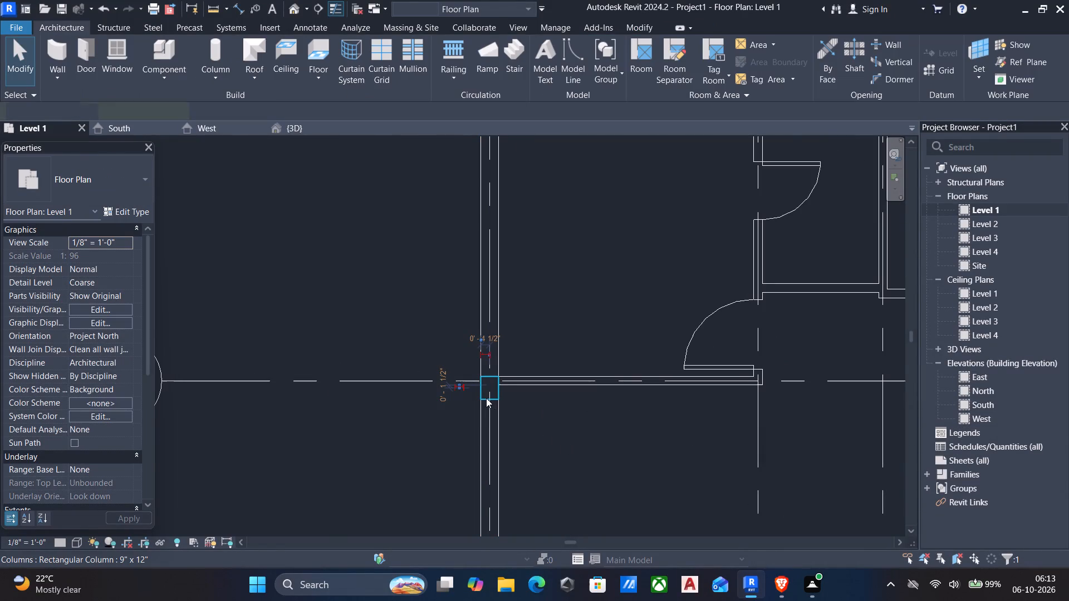
{"action": "key", "text": "c"}
{"action": "key", "text": "s"}
{"action": "middle_click_drag", "start_coordinate": [681, 412], "coordinate": [666, 408]}
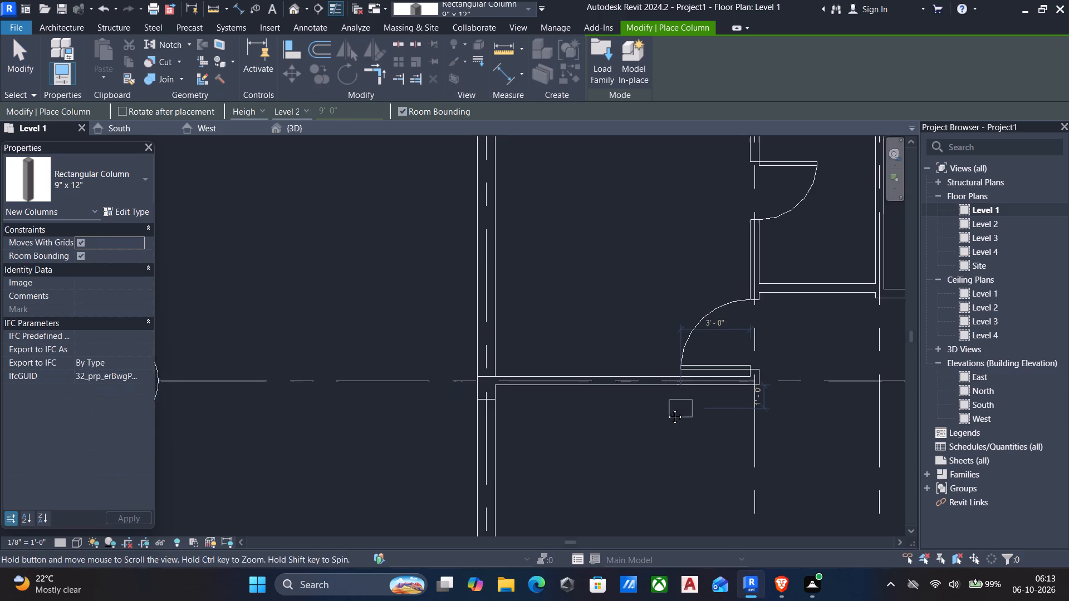
{"action": "middle_click_drag", "start_coordinate": [666, 408], "coordinate": [369, 347]}
{"action": "scroll", "coordinate": [457, 316], "scroll_direction": "up", "scroll_amount": 4}
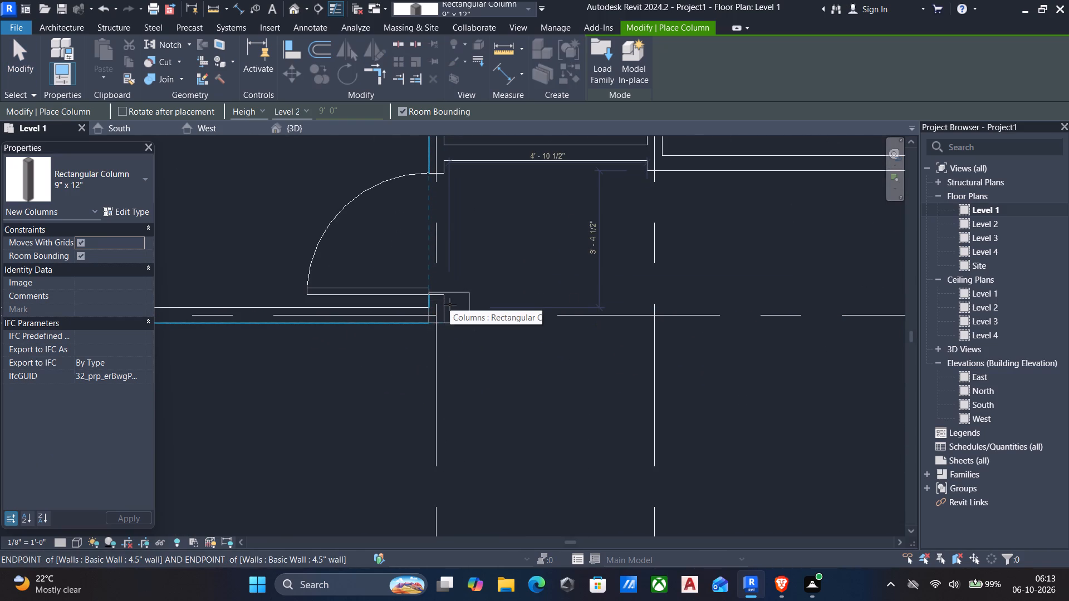
{"action": "key", "text": "space"}
{"action": "key", "text": "space"}
{"action": "scroll", "coordinate": [448, 316], "scroll_direction": "up", "scroll_amount": 5}
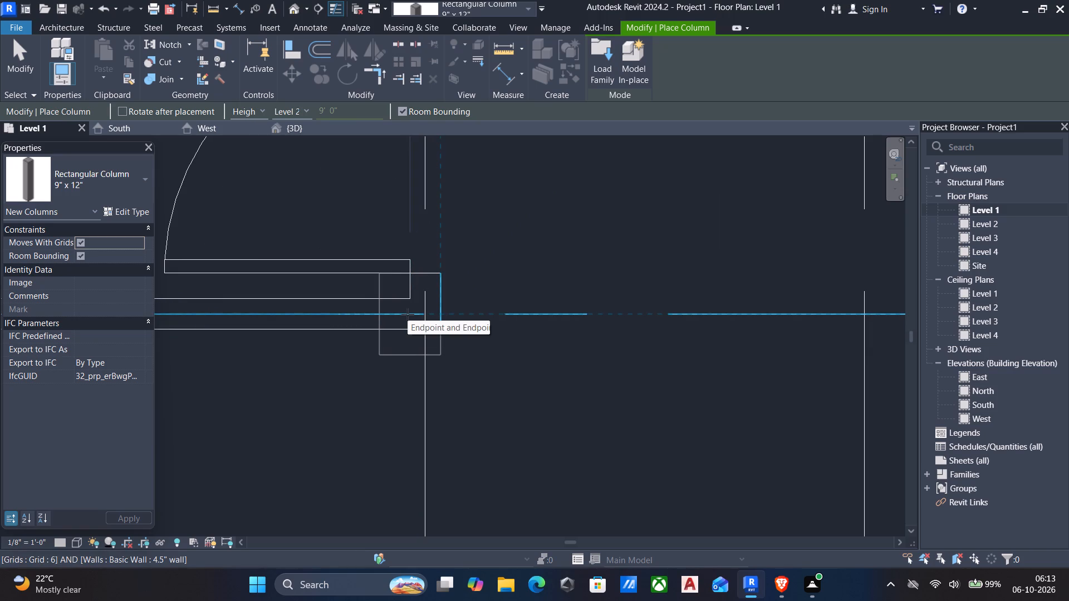
{"action": "left_click", "coordinate": [408, 314]}
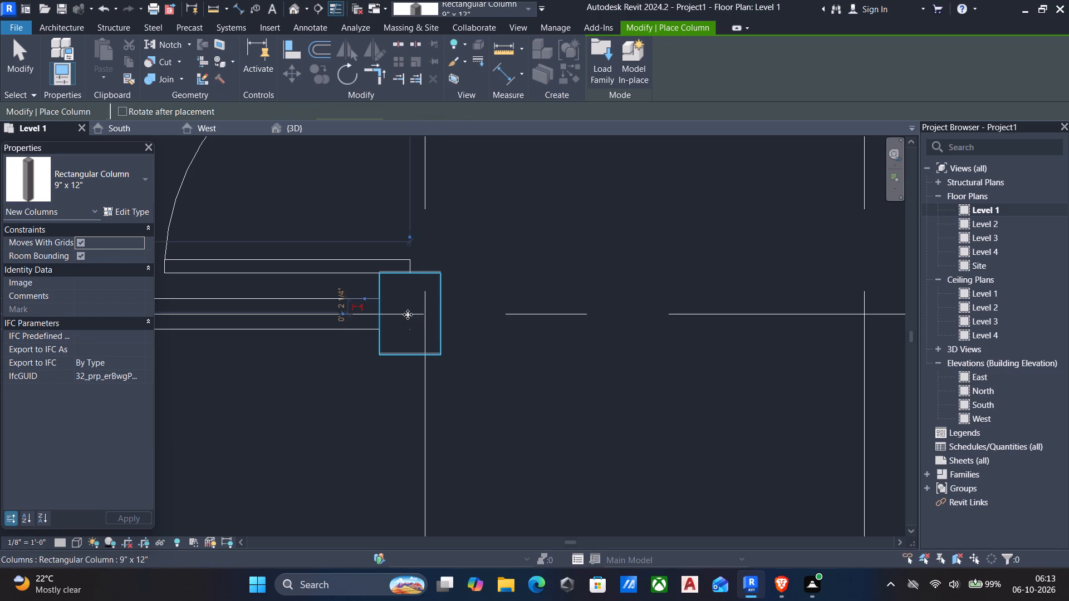
Place a 9" x 12" column where grids 4 and 6 meet, its 12" side parallel to grid 4 and west face flush with the wall end.
{"action": "scroll", "coordinate": [408, 314], "scroll_direction": "down", "scroll_amount": 5}
{"action": "middle_click_drag", "start_coordinate": [571, 351], "coordinate": [409, 340]}
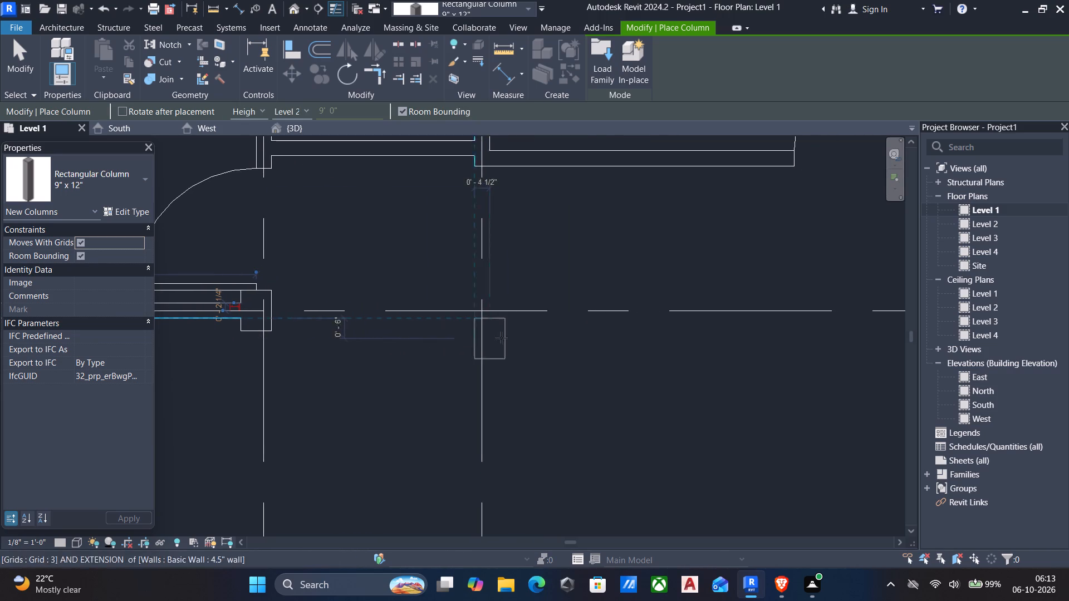
{"action": "middle_click_drag", "start_coordinate": [526, 341], "coordinate": [435, 344]}
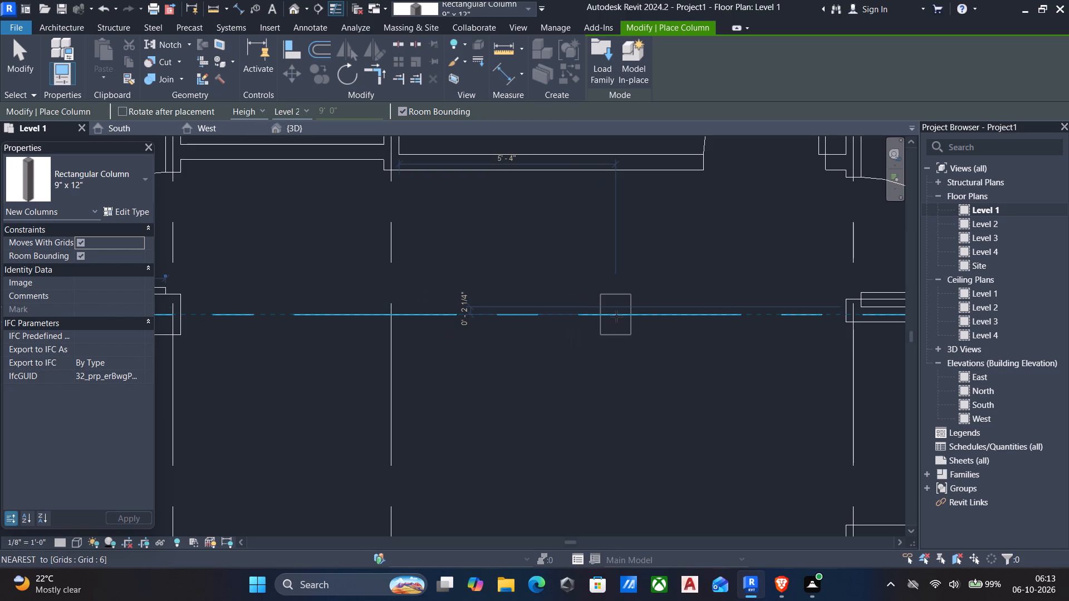
{"action": "middle_click_drag", "start_coordinate": [616, 316], "coordinate": [325, 300]}
{"action": "scroll", "coordinate": [549, 313], "scroll_direction": "up", "scroll_amount": 3}
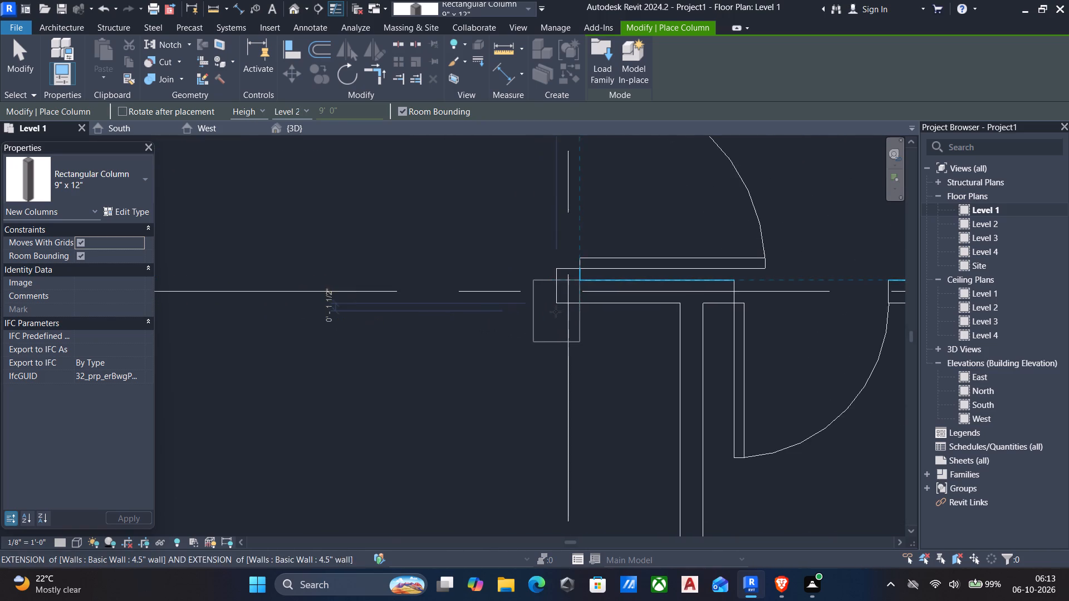
{"action": "scroll", "coordinate": [564, 300], "scroll_direction": "up", "scroll_amount": 4}
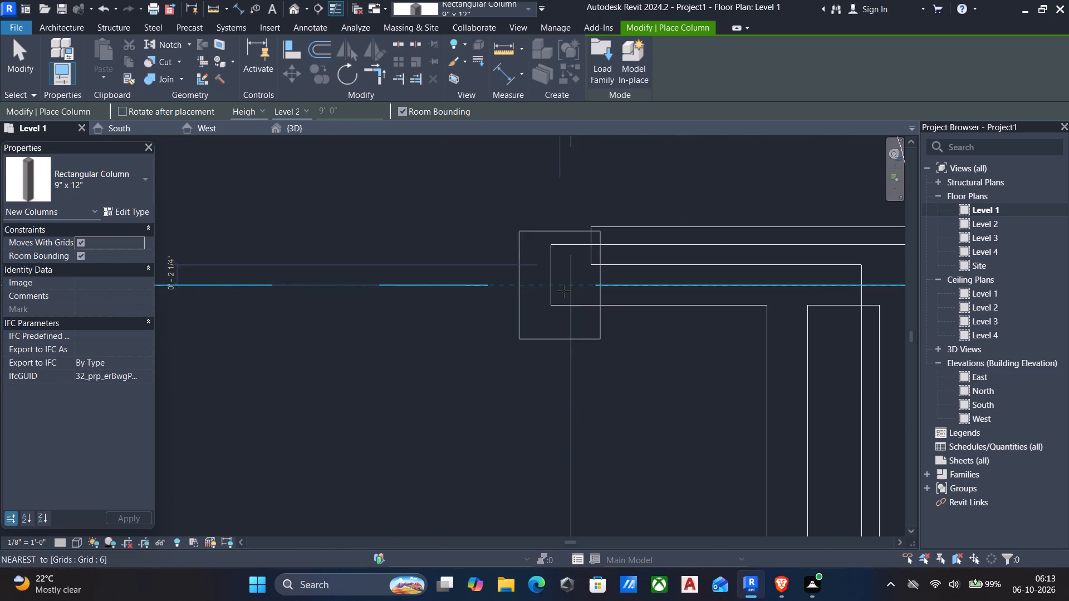
{"action": "scroll", "coordinate": [560, 302], "scroll_direction": "up", "scroll_amount": 4}
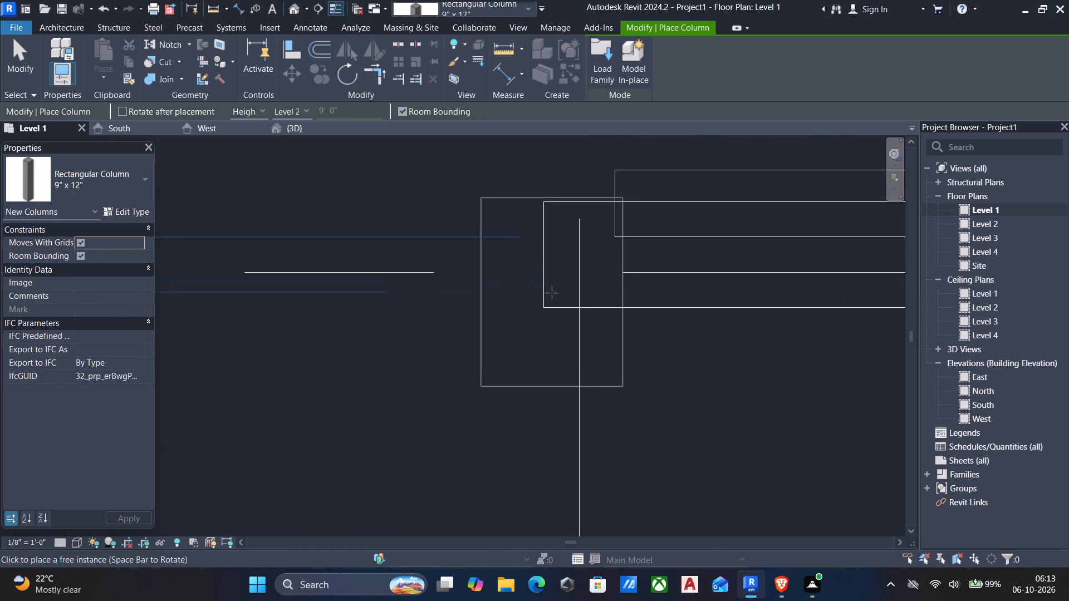
{"action": "left_click", "coordinate": [619, 297]}
Place a 9" x 12" column in the east exterior wall where grids 5 and 6 meet, and unjoin it from that wall.
{"action": "scroll", "coordinate": [619, 297], "scroll_direction": "down", "scroll_amount": 5}
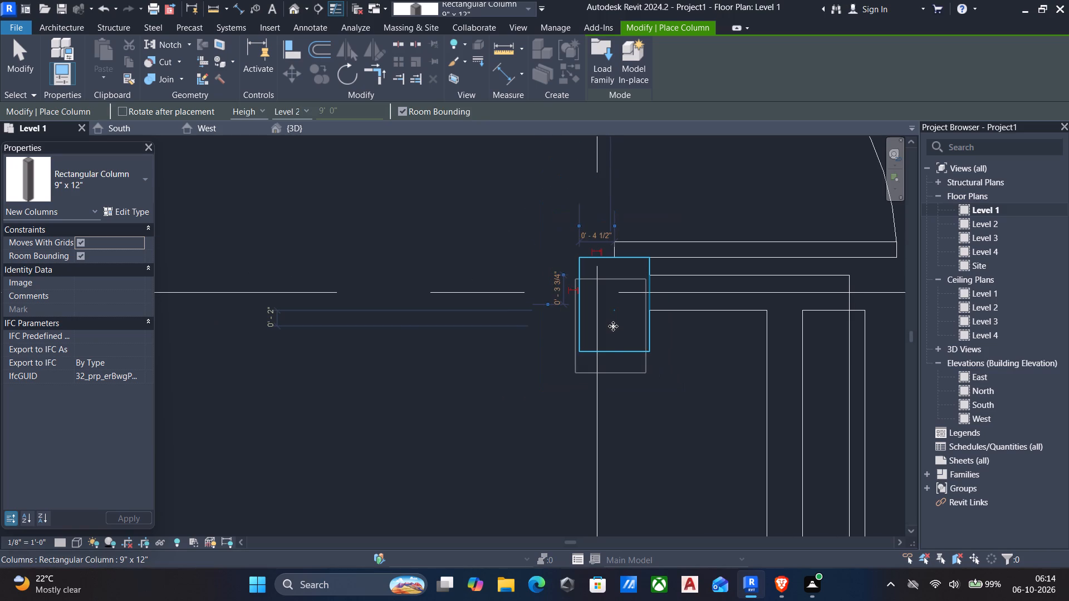
{"action": "scroll", "coordinate": [612, 330], "scroll_direction": "down", "scroll_amount": 4}
{"action": "scroll", "coordinate": [595, 380], "scroll_direction": "down", "scroll_amount": 5}
{"action": "middle_click_drag", "start_coordinate": [532, 395], "coordinate": [685, 385]}
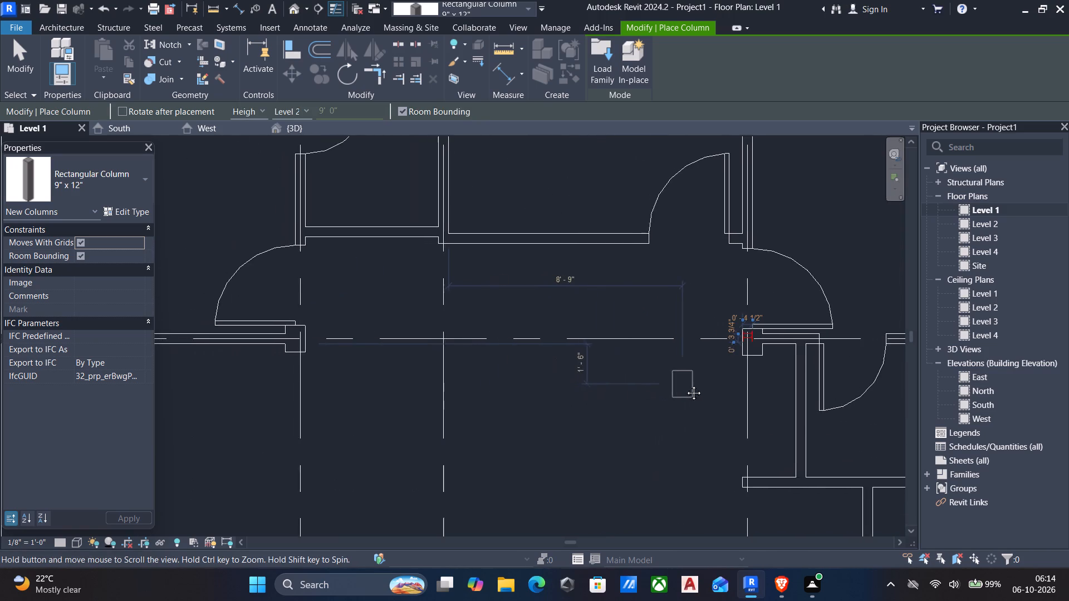
{"action": "middle_click_drag", "start_coordinate": [685, 385], "coordinate": [517, 370]}
{"action": "middle_click_drag", "start_coordinate": [766, 347], "coordinate": [367, 329]}
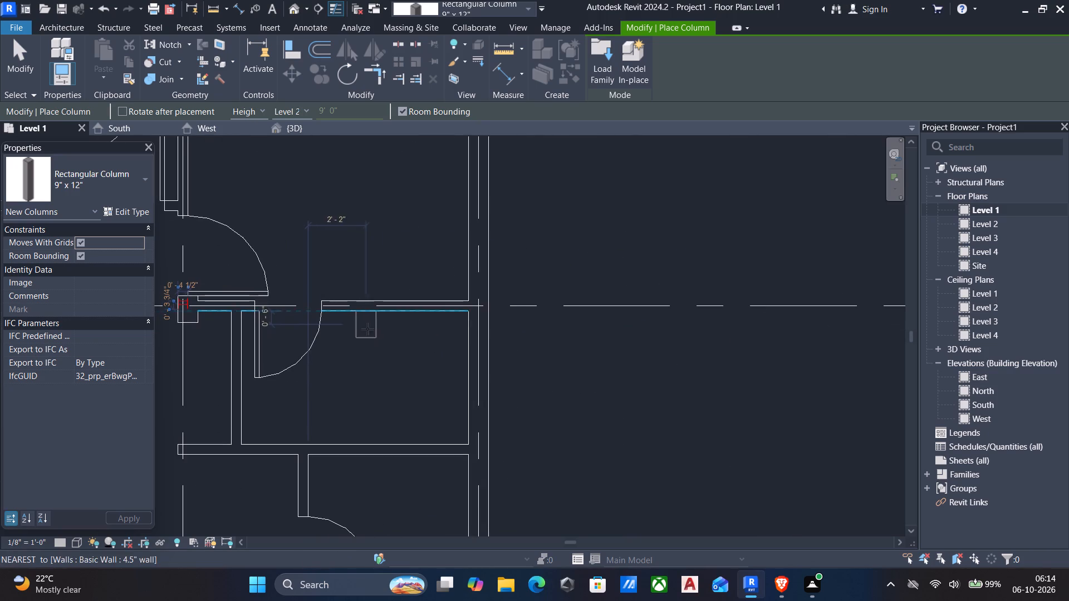
{"action": "scroll", "coordinate": [494, 336], "scroll_direction": "up", "scroll_amount": 5}
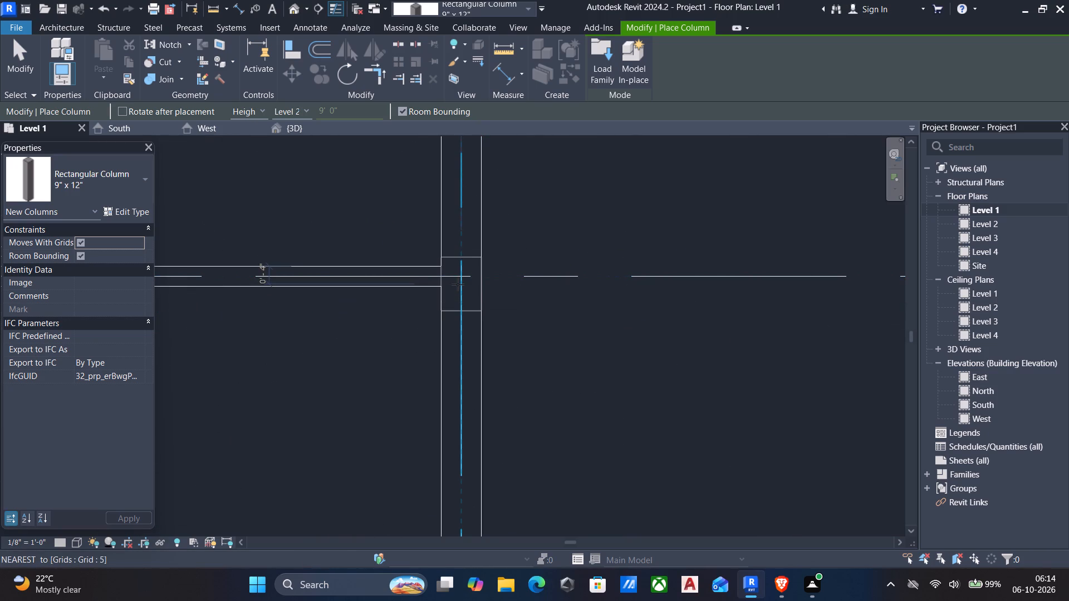
{"action": "left_click", "coordinate": [457, 282]}
{"action": "scroll", "coordinate": [455, 304], "scroll_direction": "down", "scroll_amount": 2}
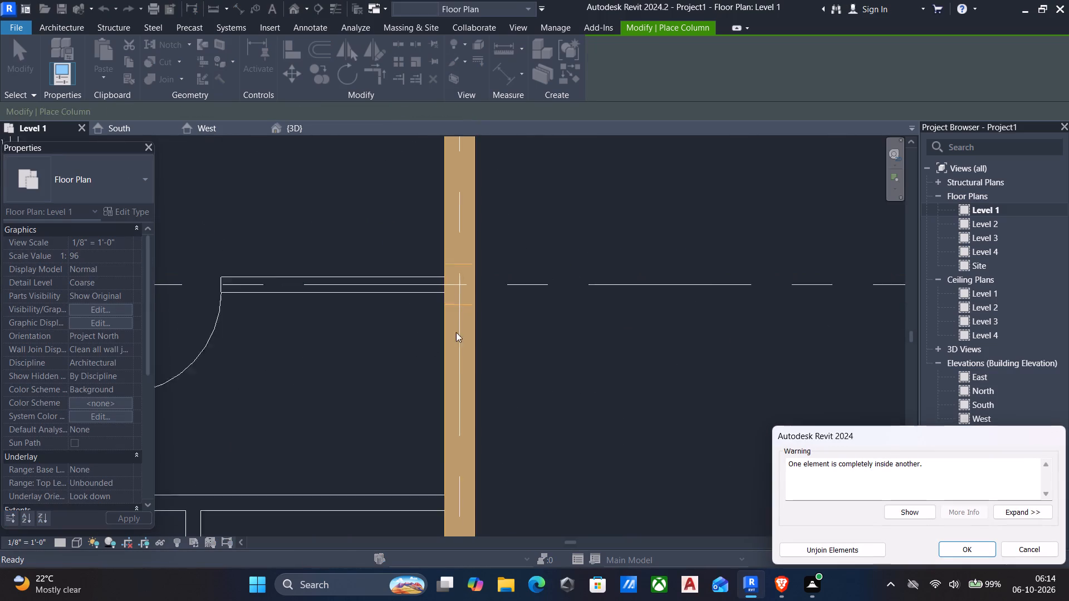
{"action": "scroll", "coordinate": [456, 332], "scroll_direction": "down", "scroll_amount": 2}
{"action": "left_click", "coordinate": [822, 548]}
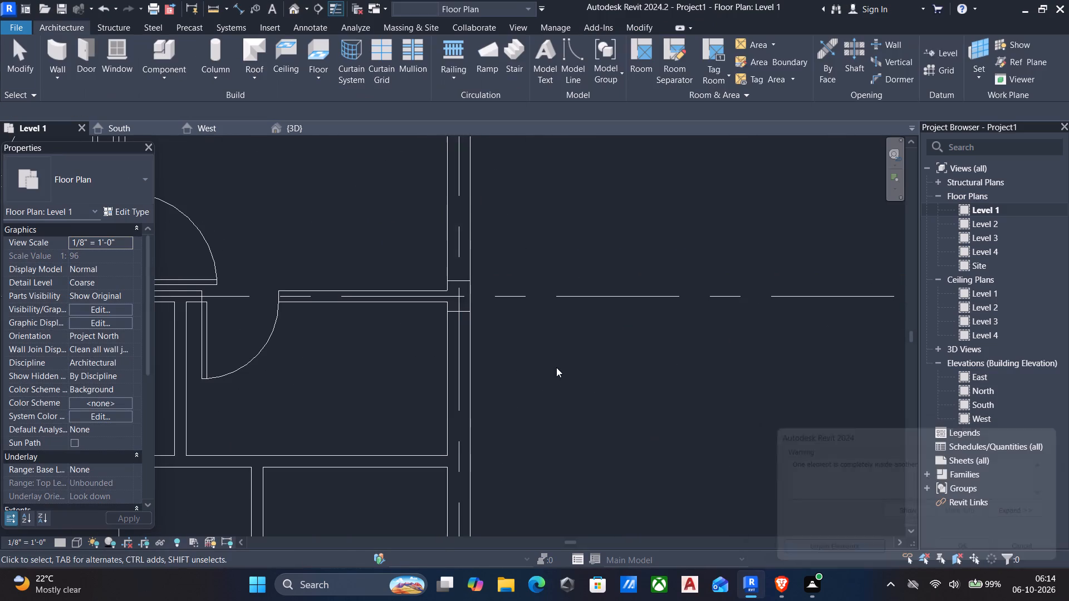
Align the north face of the column at grids 5 and 6 with the north face of the column at grids 4 and 6.
{"action": "scroll", "coordinate": [552, 363], "scroll_direction": "down", "scroll_amount": 4}
{"action": "middle_click_drag", "start_coordinate": [552, 363], "coordinate": [619, 344]}
{"action": "scroll", "coordinate": [456, 310], "scroll_direction": "up", "scroll_amount": 4}
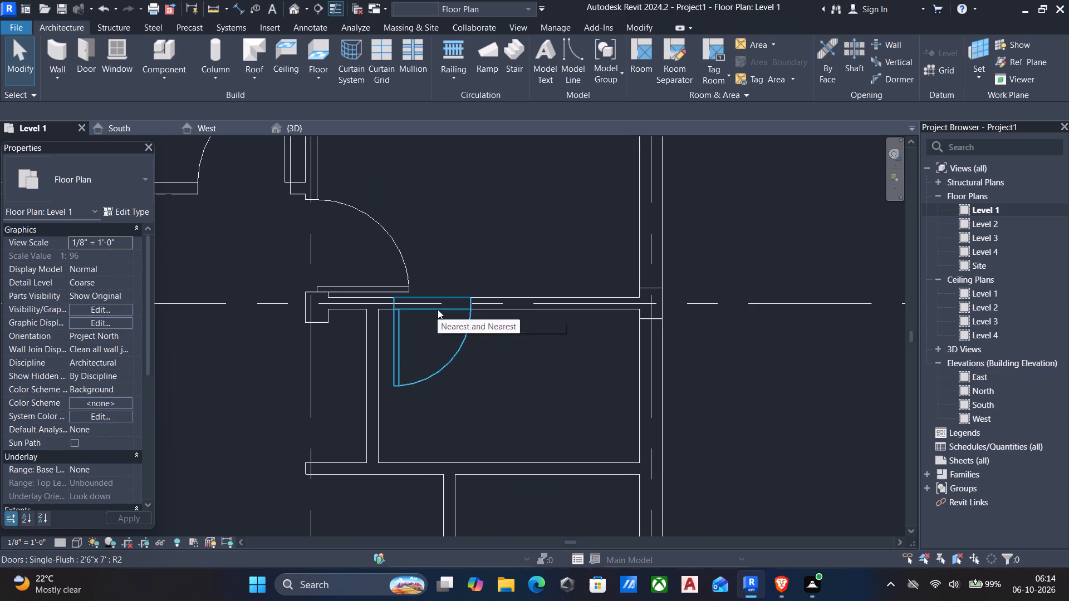
{"action": "key", "text": "Escape"}
{"action": "type", "text": "al"}
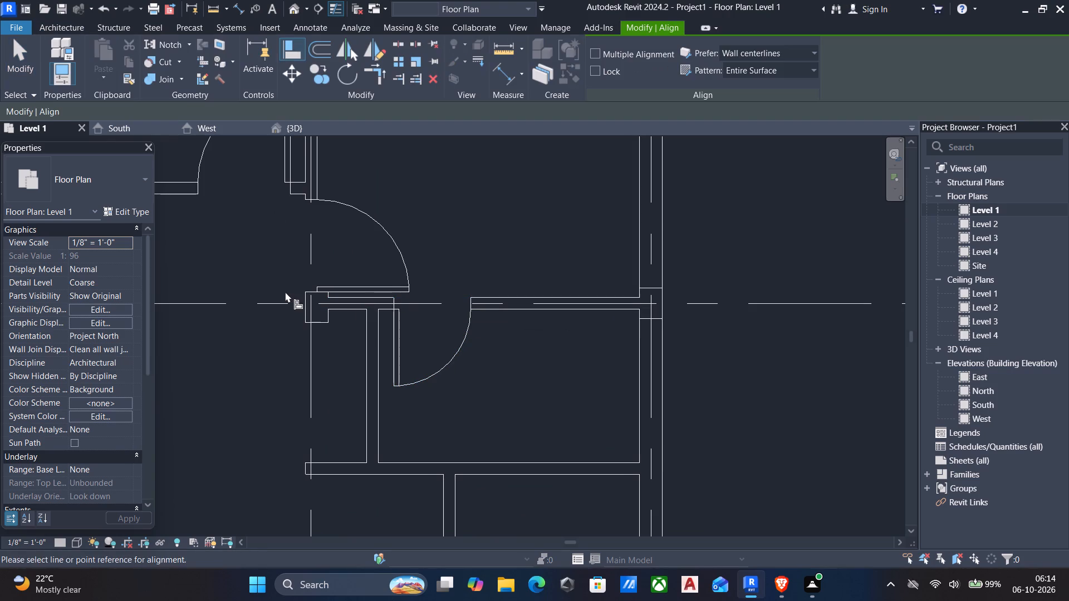
{"action": "scroll", "coordinate": [310, 290], "scroll_direction": "up", "scroll_amount": 4}
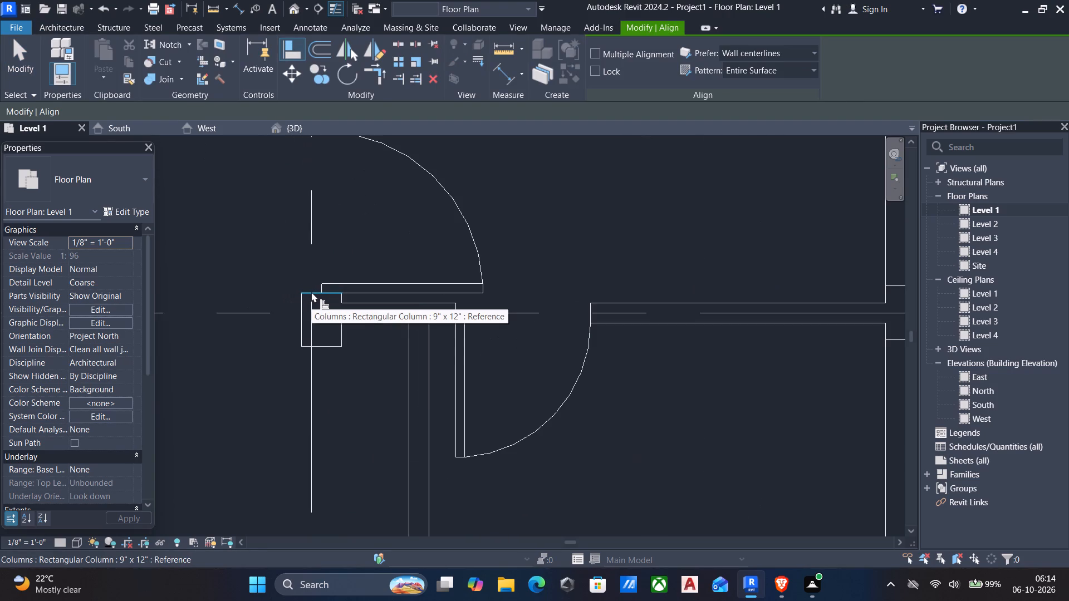
{"action": "left_click", "coordinate": [311, 292]}
{"action": "scroll", "coordinate": [552, 309], "scroll_direction": "down", "scroll_amount": 3}
{"action": "middle_click_drag", "start_coordinate": [580, 317], "coordinate": [513, 326]}
{"action": "scroll", "coordinate": [678, 313], "scroll_direction": "up", "scroll_amount": 3}
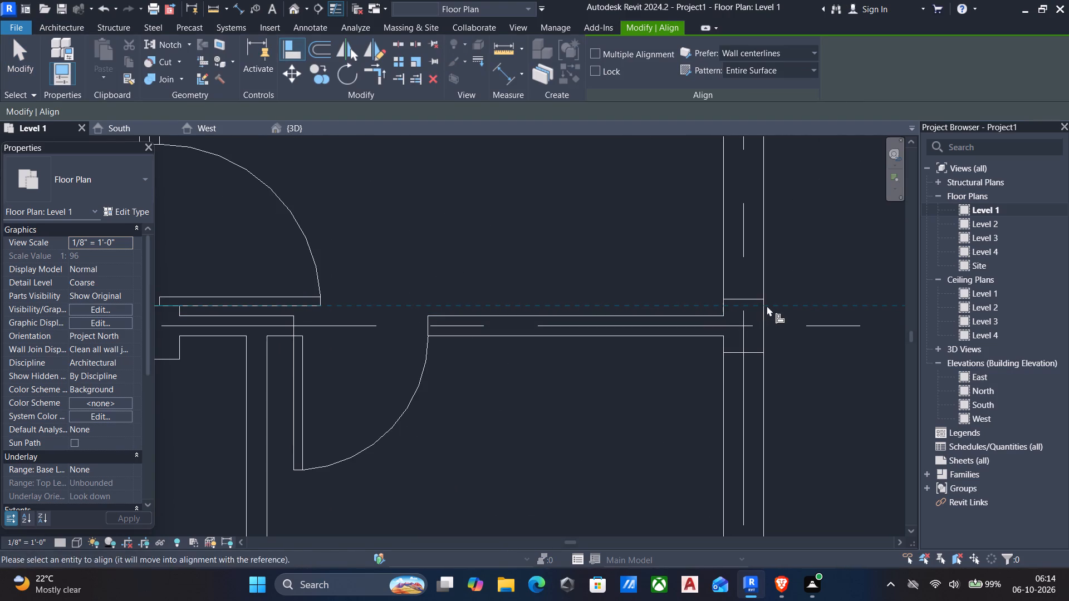
{"action": "left_click", "coordinate": [756, 295]}
Align the north face of the column at grids 2 and 6 with the north face of the column at grids 4 and 6.
{"action": "scroll", "coordinate": [741, 319], "scroll_direction": "down", "scroll_amount": 4}
{"action": "middle_click_drag", "start_coordinate": [512, 353], "coordinate": [707, 362]}
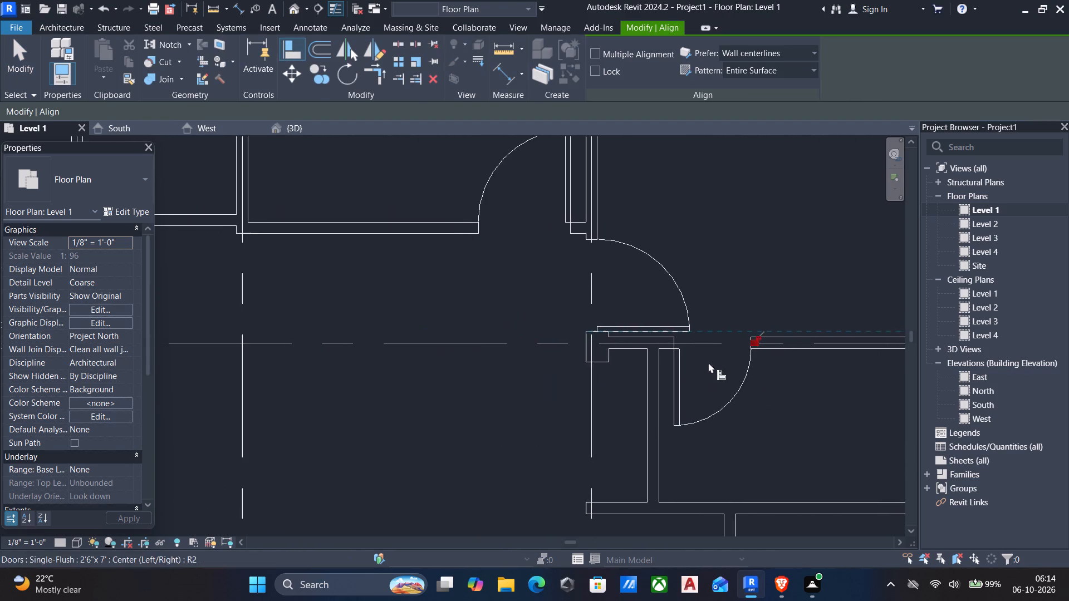
{"action": "middle_click_drag", "start_coordinate": [406, 339], "coordinate": [542, 342]}
{"action": "scroll", "coordinate": [730, 346], "scroll_direction": "up", "scroll_amount": 4}
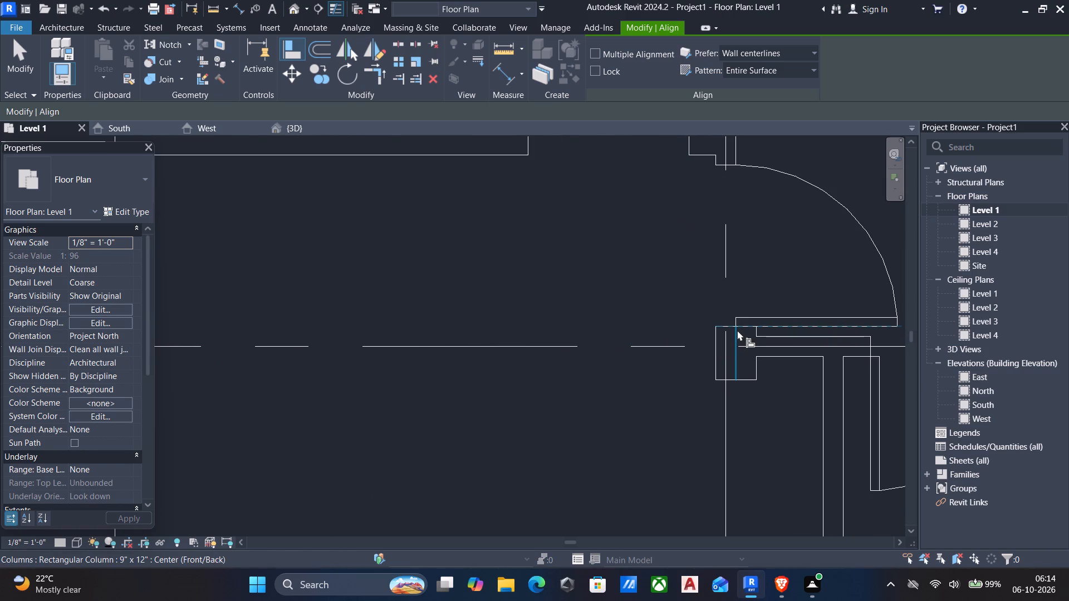
{"action": "left_click", "coordinate": [722, 325]}
{"action": "scroll", "coordinate": [622, 358], "scroll_direction": "down", "scroll_amount": 3}
{"action": "middle_click_drag", "start_coordinate": [610, 372], "coordinate": [699, 373]}
{"action": "middle_click_drag", "start_coordinate": [424, 370], "coordinate": [484, 372]}
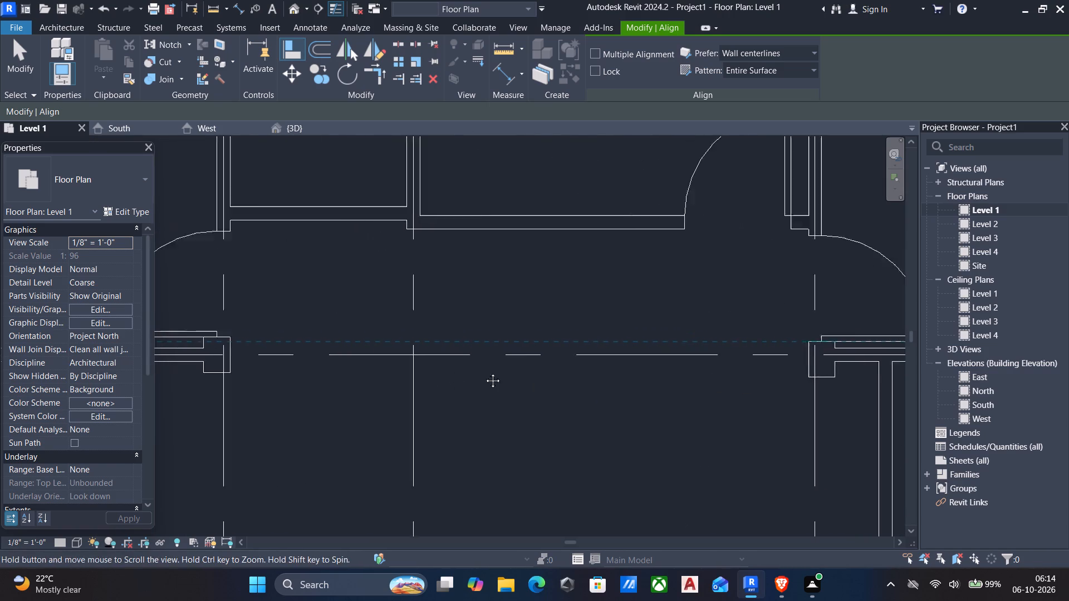
{"action": "middle_click_drag", "start_coordinate": [484, 372], "coordinate": [536, 376]}
{"action": "scroll", "coordinate": [310, 360], "scroll_direction": "up", "scroll_amount": 3}
{"action": "left_click", "coordinate": [286, 327]}
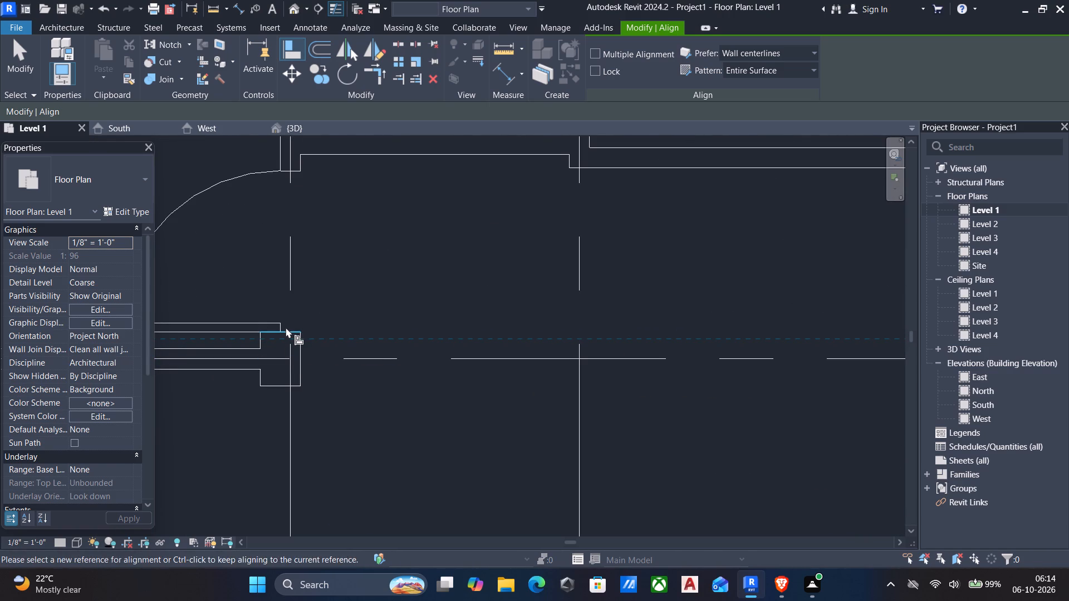
{"action": "key", "text": "Escape"}
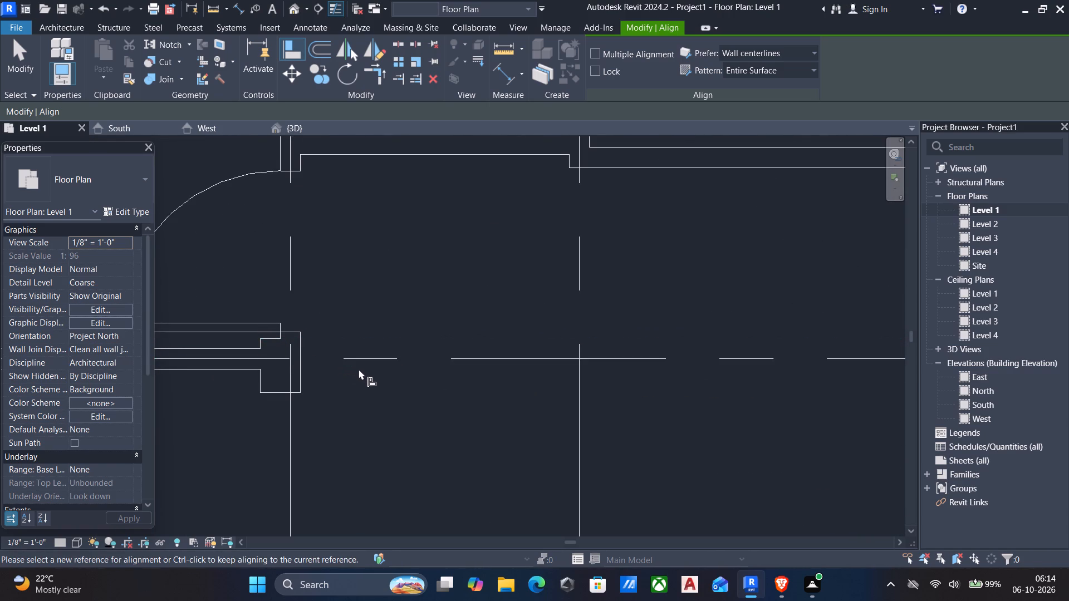
{"action": "scroll", "coordinate": [376, 381], "scroll_direction": "down", "scroll_amount": 3}
{"action": "middle_click_drag", "start_coordinate": [396, 395], "coordinate": [385, 373]}
{"action": "scroll", "coordinate": [390, 374], "scroll_direction": "down", "scroll_amount": 2}
{"action": "middle_click_drag", "start_coordinate": [406, 382], "coordinate": [383, 357]}
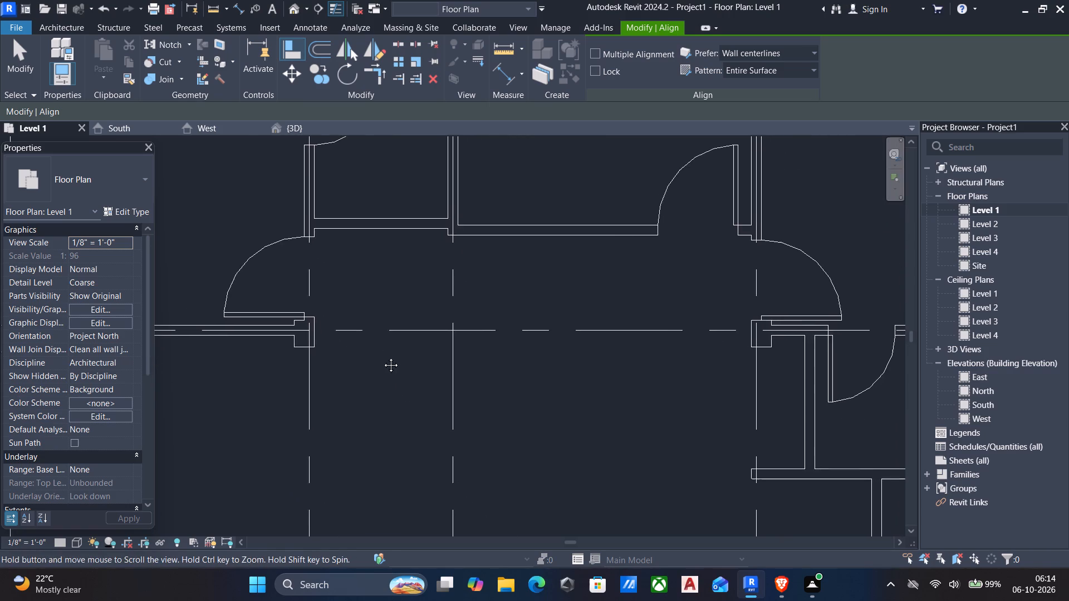
{"action": "middle_click_drag", "start_coordinate": [383, 357], "coordinate": [381, 356]}
{"action": "middle_click_drag", "start_coordinate": [468, 390], "coordinate": [368, 347]}
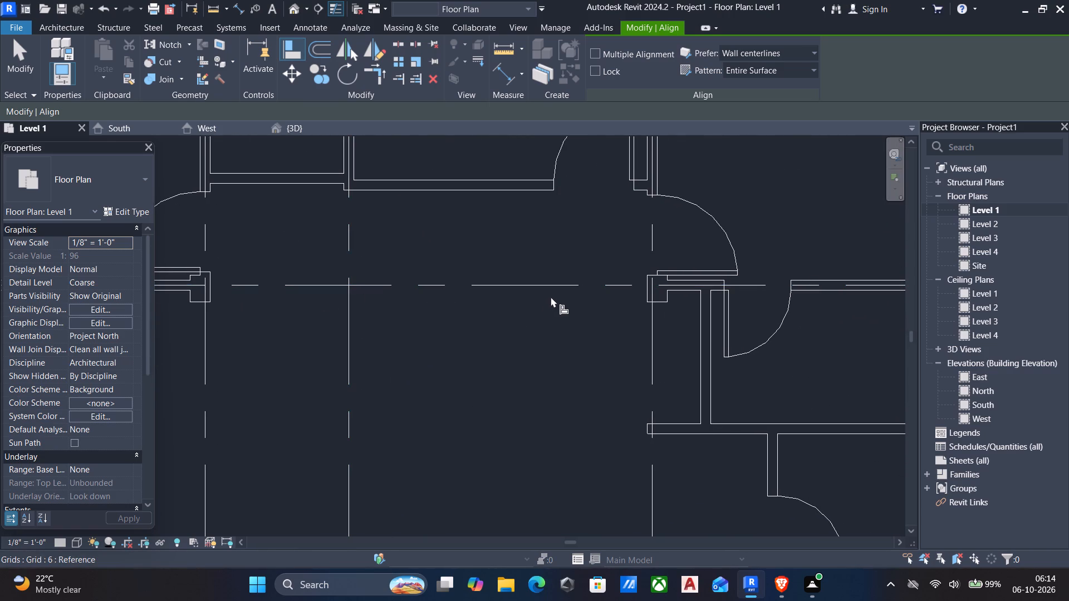
{"action": "key", "text": "Escape"}
Measure the distance along grid 6 between the columns at grids 2 and 4.
{"action": "scroll", "coordinate": [188, 277], "scroll_direction": "up", "scroll_amount": 4}
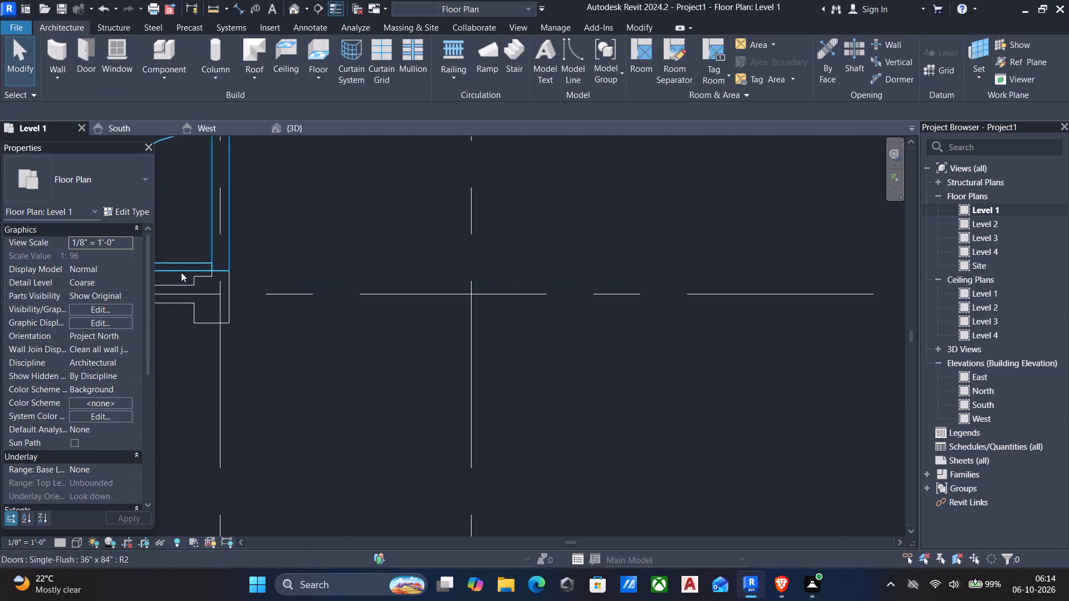
{"action": "left_click", "coordinate": [198, 273]}
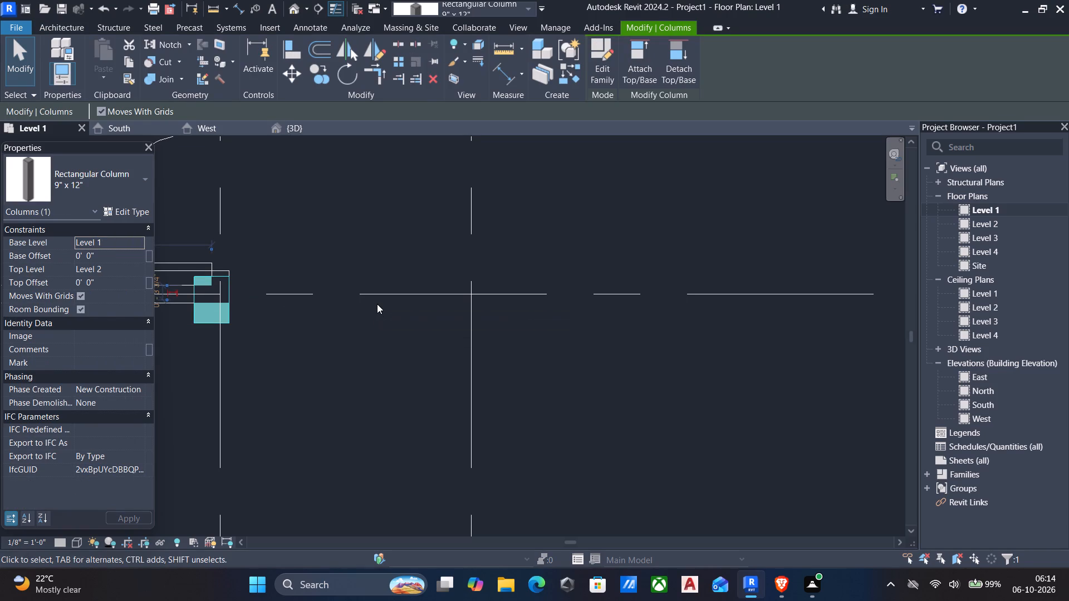
{"action": "type", "text": "dd"}
{"action": "scroll", "coordinate": [265, 293], "scroll_direction": "up", "scroll_amount": 4}
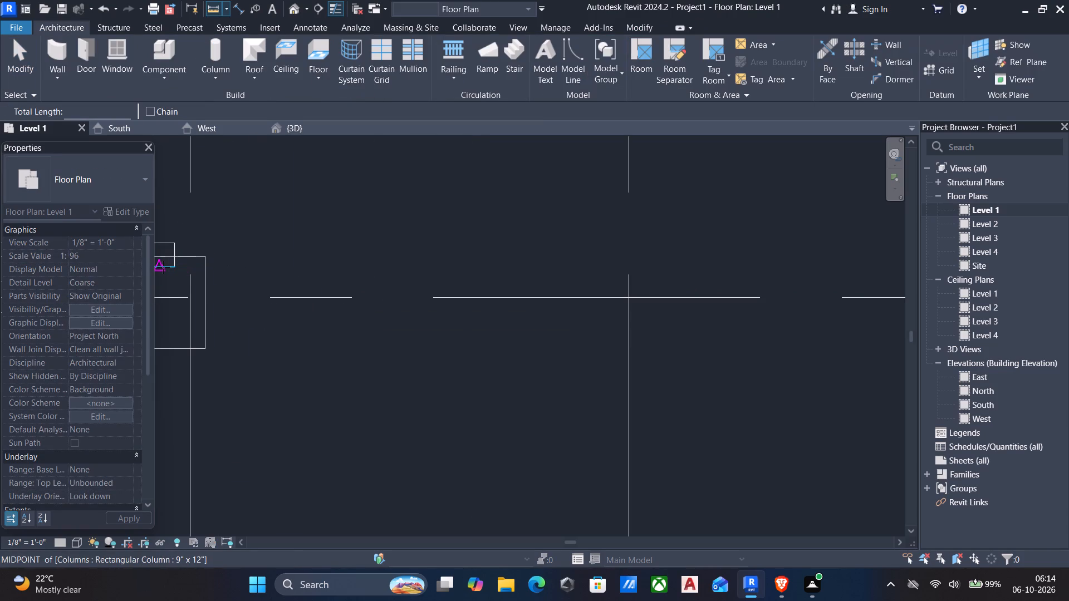
{"action": "left_click", "coordinate": [172, 267]}
{"action": "middle_click_drag", "start_coordinate": [491, 290], "coordinate": [337, 257]}
{"action": "scroll", "coordinate": [333, 257], "scroll_direction": "down", "scroll_amount": 2}
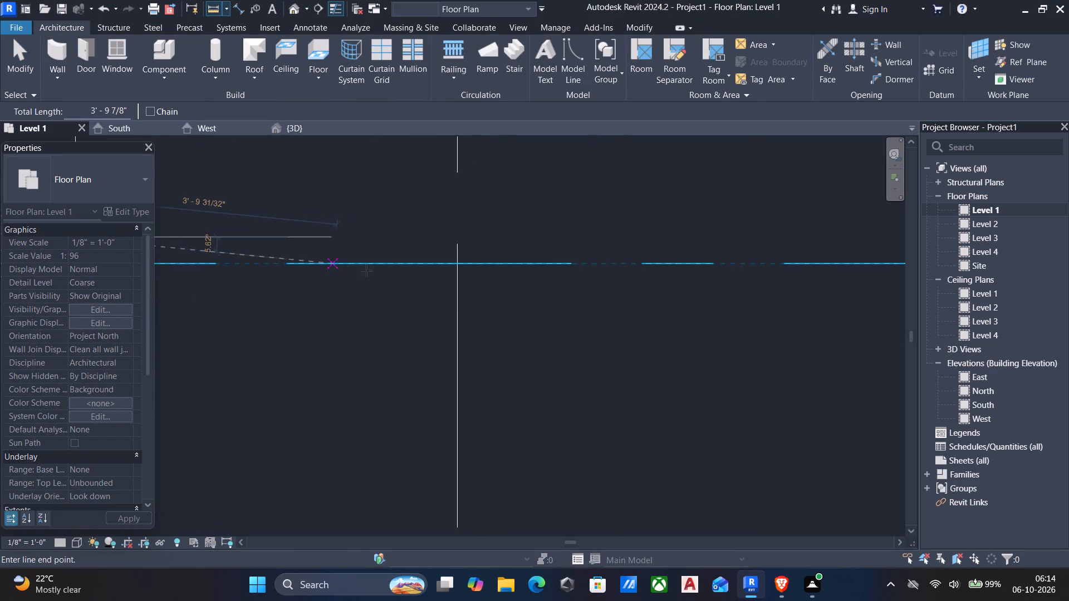
{"action": "scroll", "coordinate": [366, 270], "scroll_direction": "down", "scroll_amount": 1}
{"action": "middle_click_drag", "start_coordinate": [693, 294], "coordinate": [448, 280]}
{"action": "scroll", "coordinate": [813, 240], "scroll_direction": "up", "scroll_amount": 4}
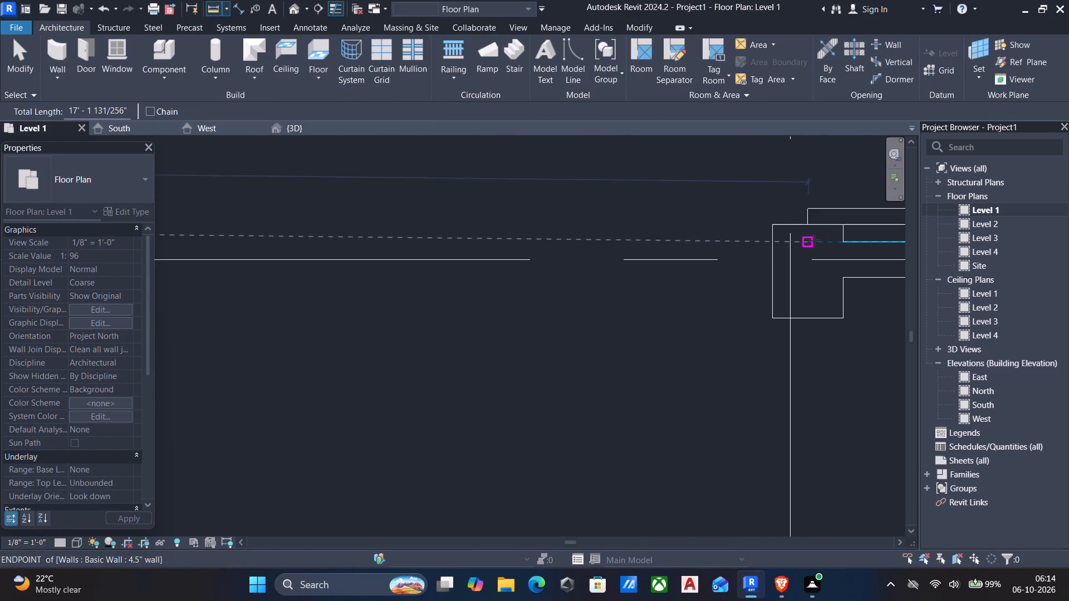
{"action": "scroll", "coordinate": [781, 225], "scroll_direction": "down", "scroll_amount": 3}
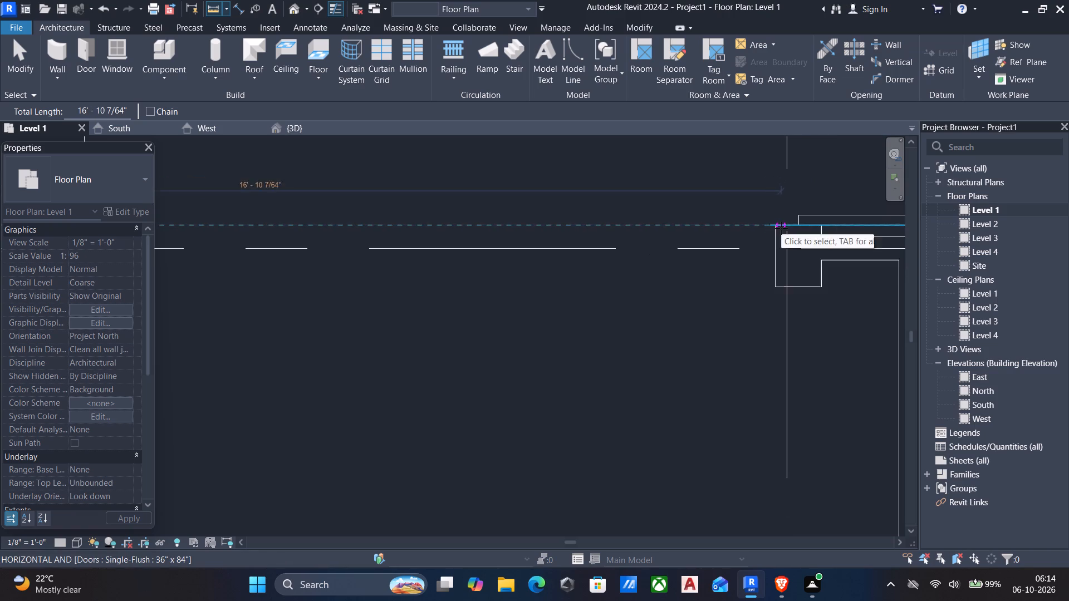
{"action": "scroll", "coordinate": [781, 228], "scroll_direction": "down", "scroll_amount": 4}
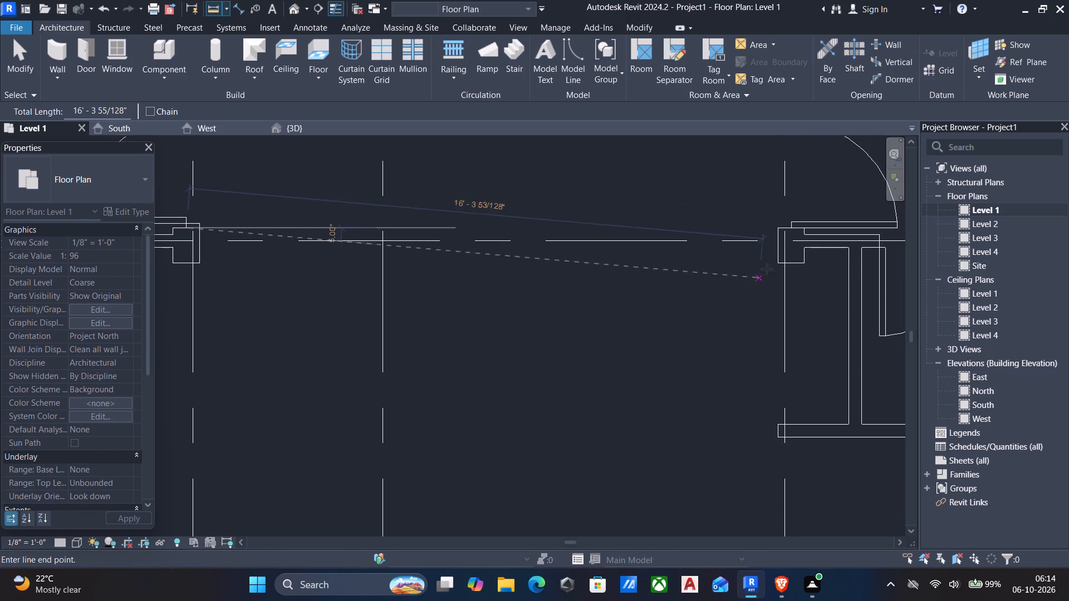
{"action": "left_click", "coordinate": [777, 225]}
Measure the distance along grid 6 between the north faces' west corners of the columns at grids 4 and 5.
{"action": "middle_click_drag", "start_coordinate": [776, 229], "coordinate": [572, 245]}
{"action": "scroll", "coordinate": [575, 245], "scroll_direction": "down", "scroll_amount": 2}
{"action": "left_click_drag", "start_coordinate": [685, 235], "coordinate": [646, 234]}
{"action": "middle_click_drag", "start_coordinate": [684, 235], "coordinate": [646, 234]}
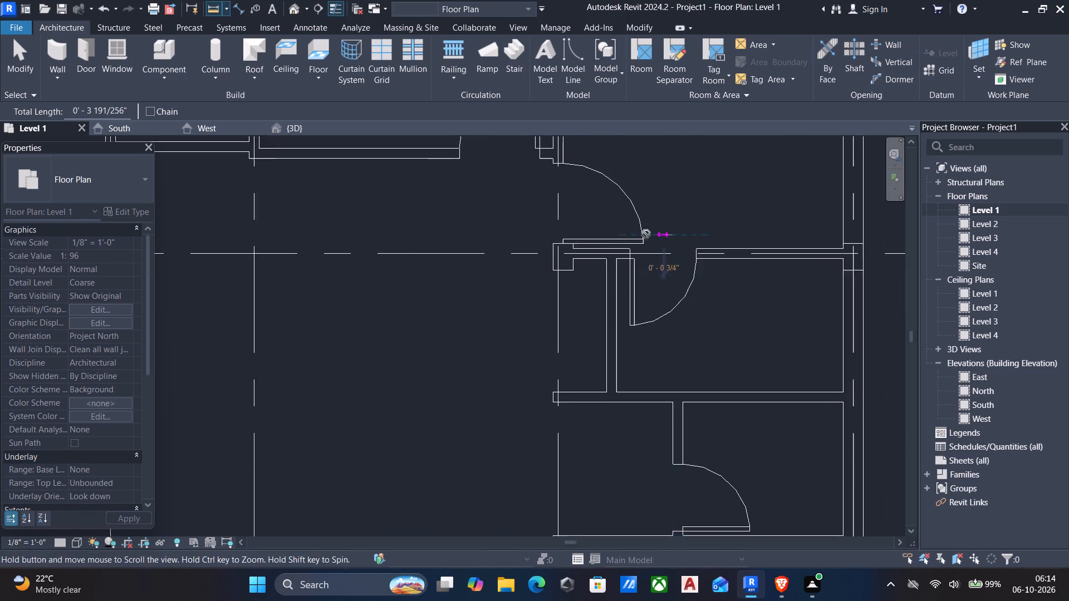
{"action": "left_click_drag", "start_coordinate": [646, 234], "coordinate": [609, 233]}
{"action": "middle_click_drag", "start_coordinate": [646, 234], "coordinate": [609, 233]}
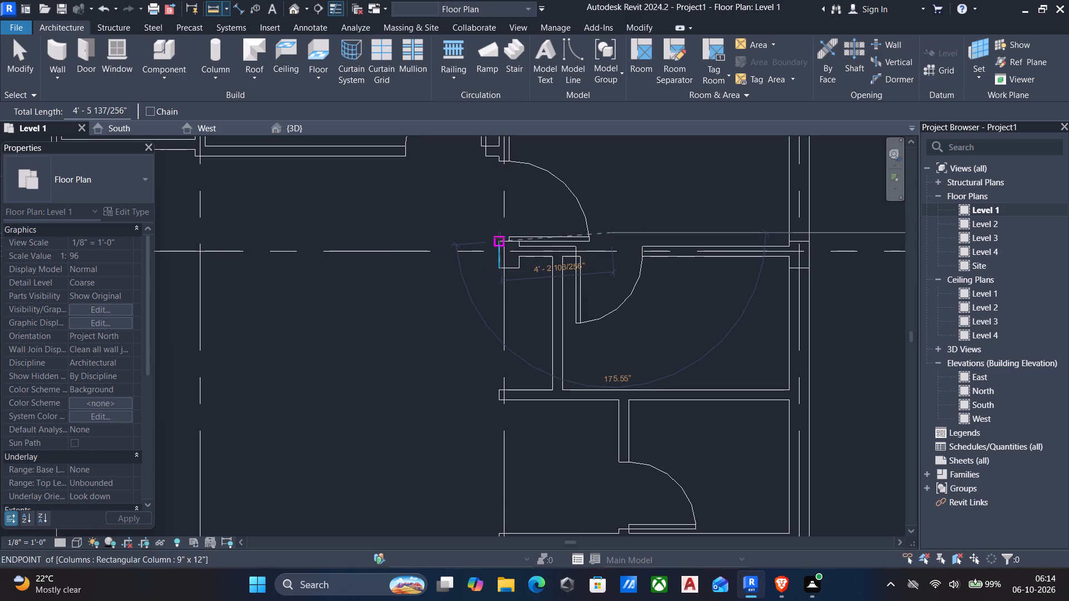
{"action": "left_click", "coordinate": [499, 238]}
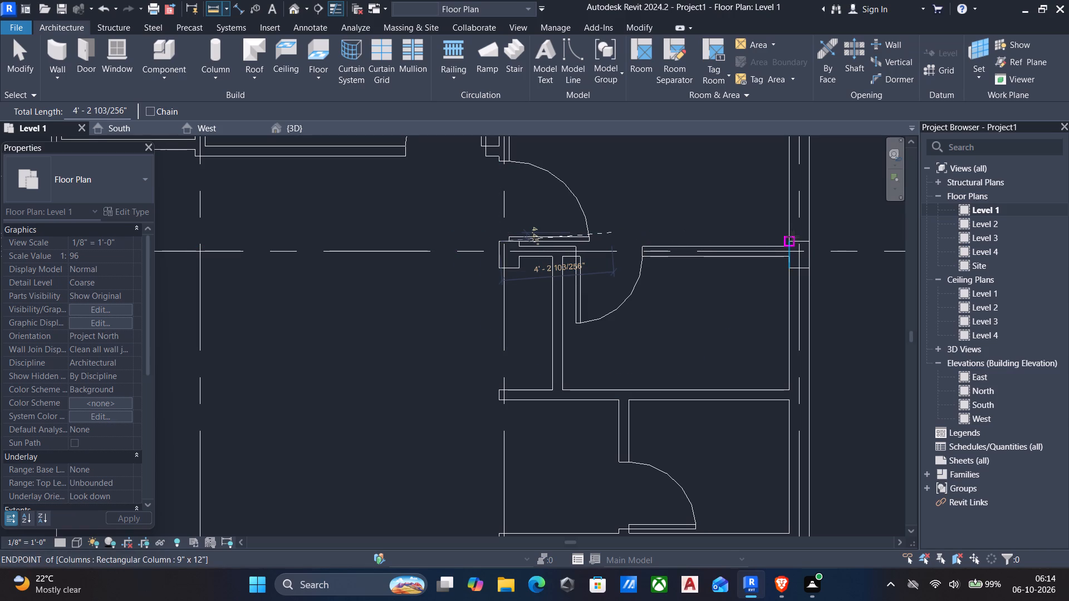
{"action": "left_click", "coordinate": [793, 240]}
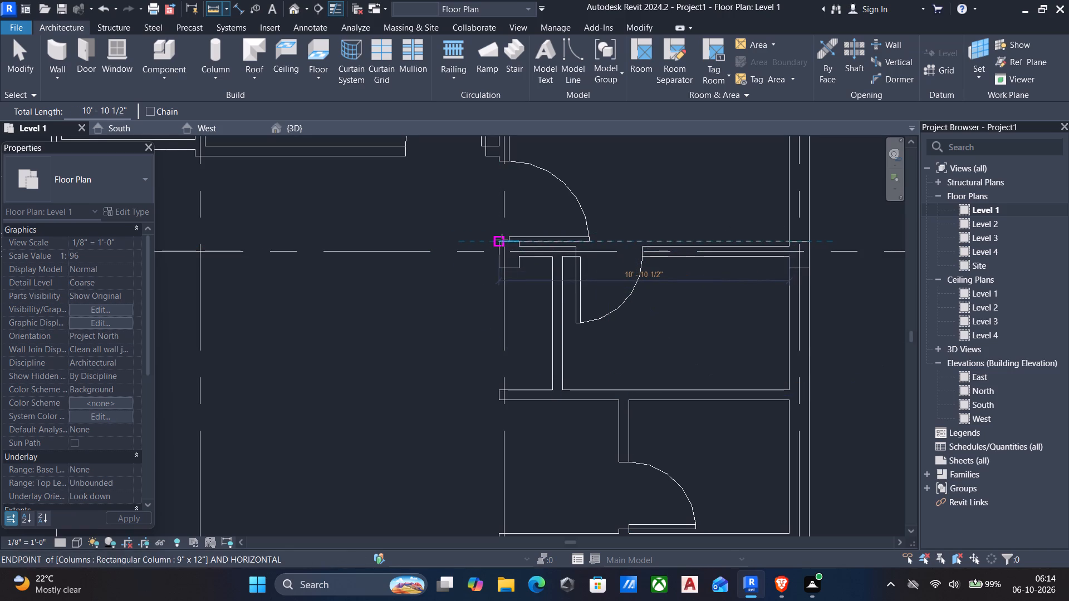
{"action": "left_click", "coordinate": [502, 240]}
{"action": "key", "text": "Escape"}
Place a 9" x 12" column at grids 1 and 7, its long side along grid 1, and unjoin it from the wall.
{"action": "scroll", "coordinate": [498, 248], "scroll_direction": "down", "scroll_amount": 5}
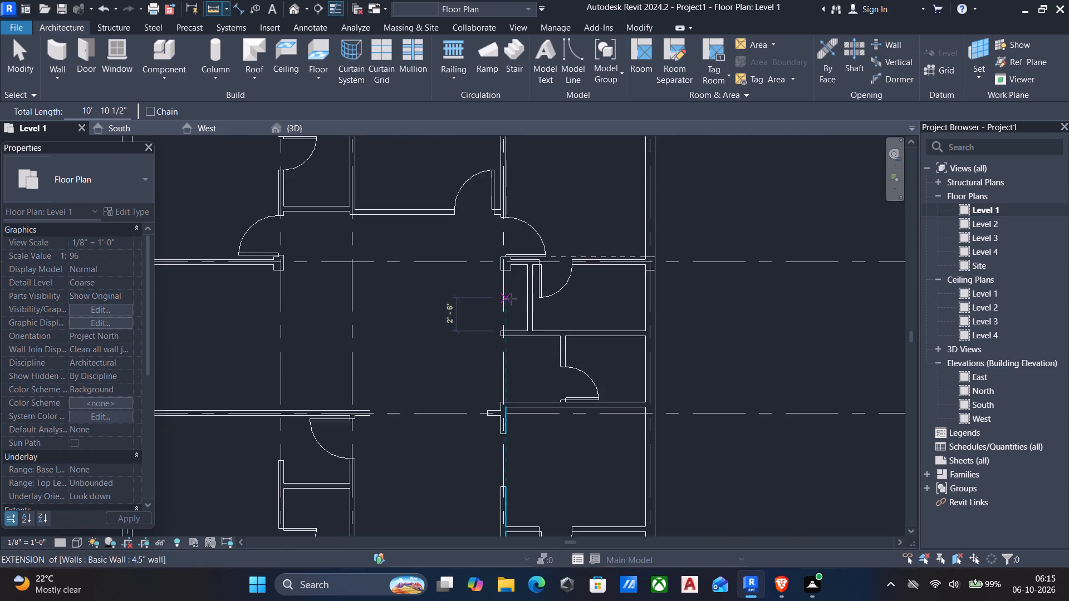
{"action": "scroll", "coordinate": [511, 299], "scroll_direction": "down", "scroll_amount": 2}
{"action": "middle_click_drag", "start_coordinate": [520, 321], "coordinate": [635, 288]}
{"action": "middle_click_drag", "start_coordinate": [636, 368], "coordinate": [664, 339]}
{"action": "middle_click_drag", "start_coordinate": [465, 318], "coordinate": [491, 316]}
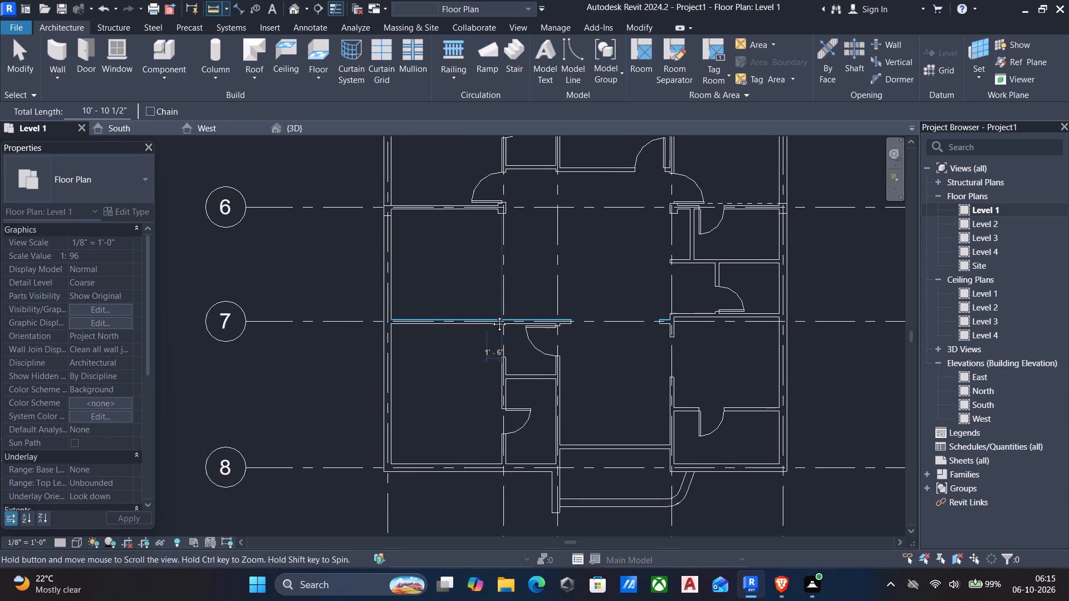
{"action": "middle_click_drag", "start_coordinate": [491, 316], "coordinate": [586, 341]}
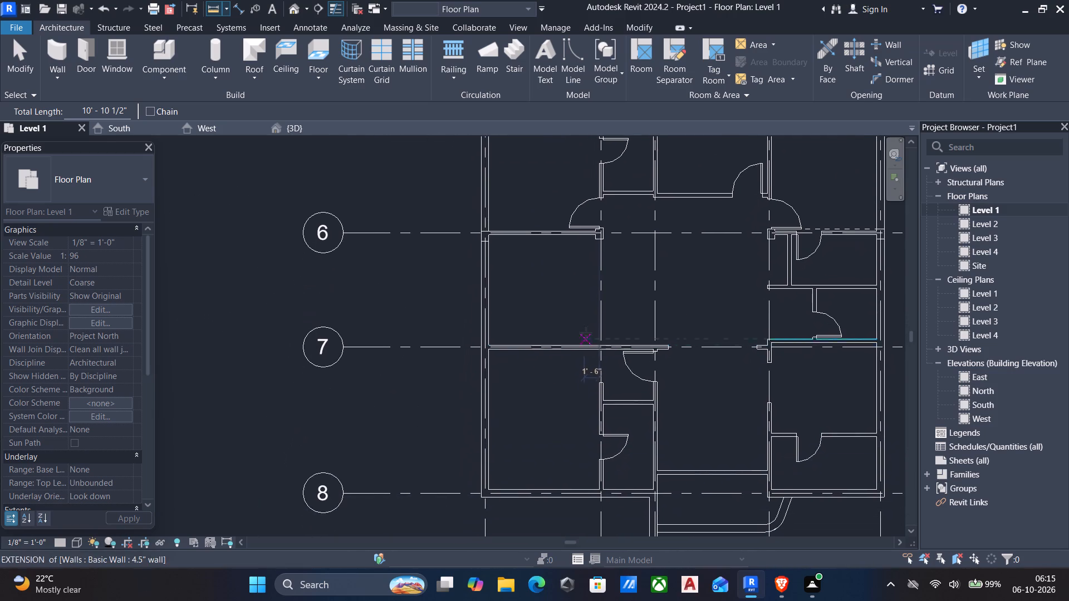
{"action": "key", "text": "Escape"}
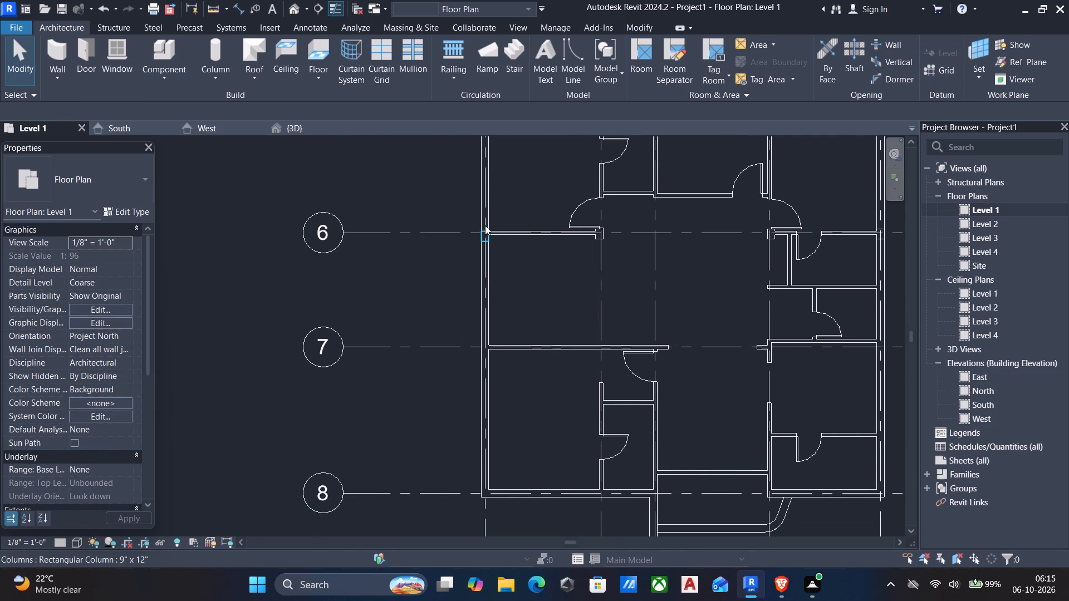
{"action": "left_click", "coordinate": [485, 228]}
{"action": "key", "text": "c"}
{"action": "key", "text": "s"}
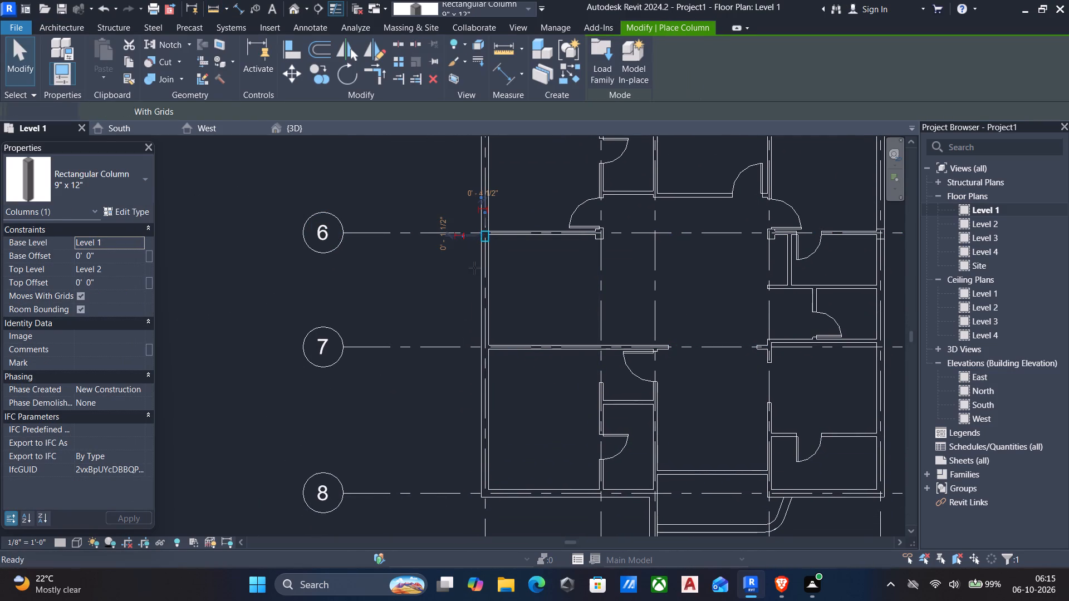
{"action": "scroll", "coordinate": [484, 321], "scroll_direction": "up", "scroll_amount": 4}
{"action": "key", "text": "space"}
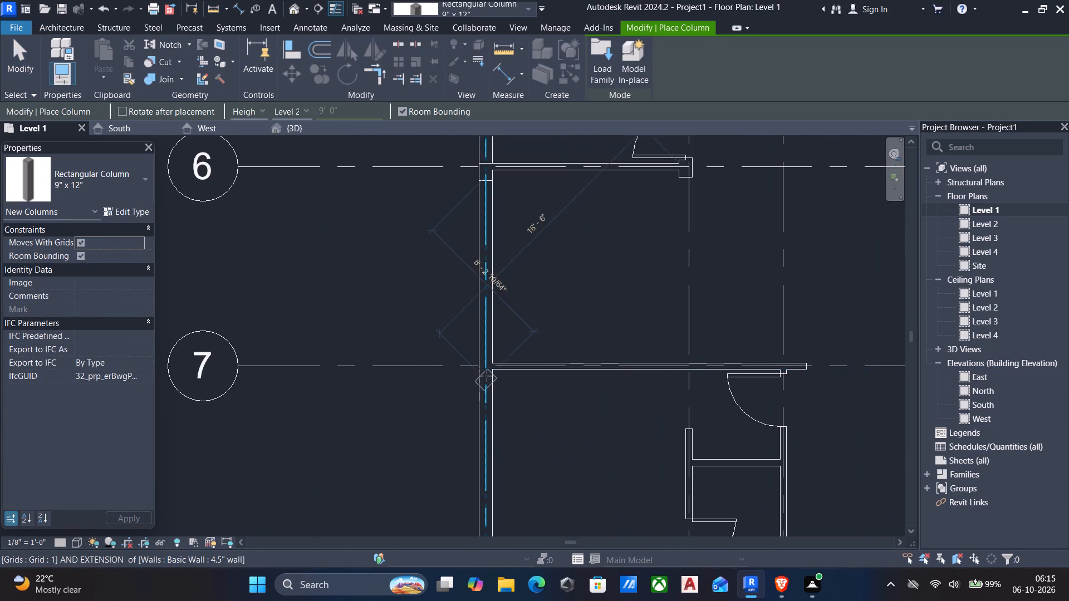
{"action": "key", "text": "space"}
{"action": "scroll", "coordinate": [486, 376], "scroll_direction": "up", "scroll_amount": 4}
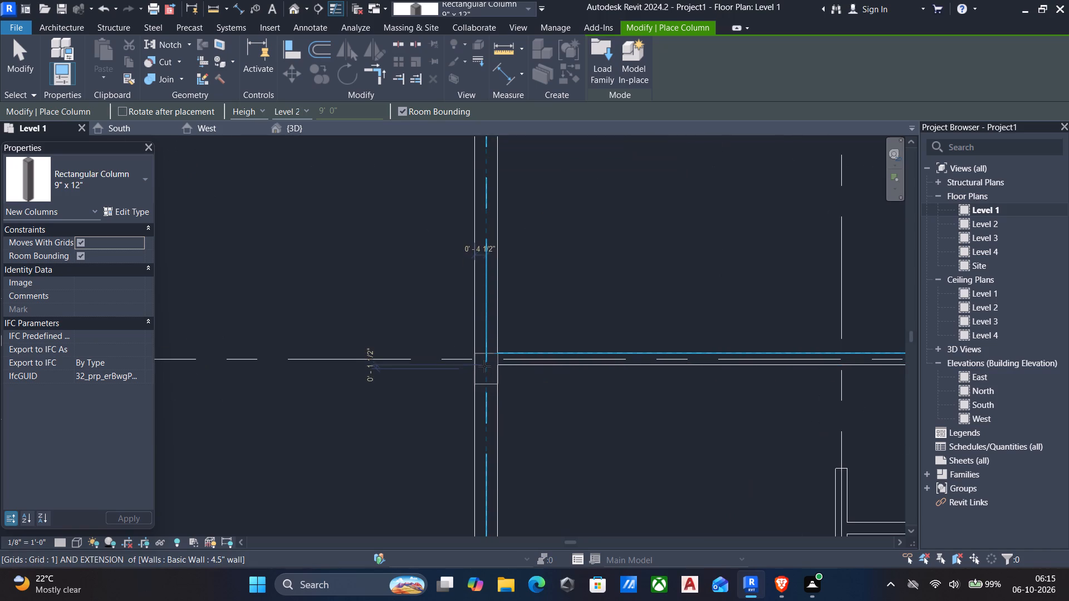
{"action": "left_click", "coordinate": [484, 366]}
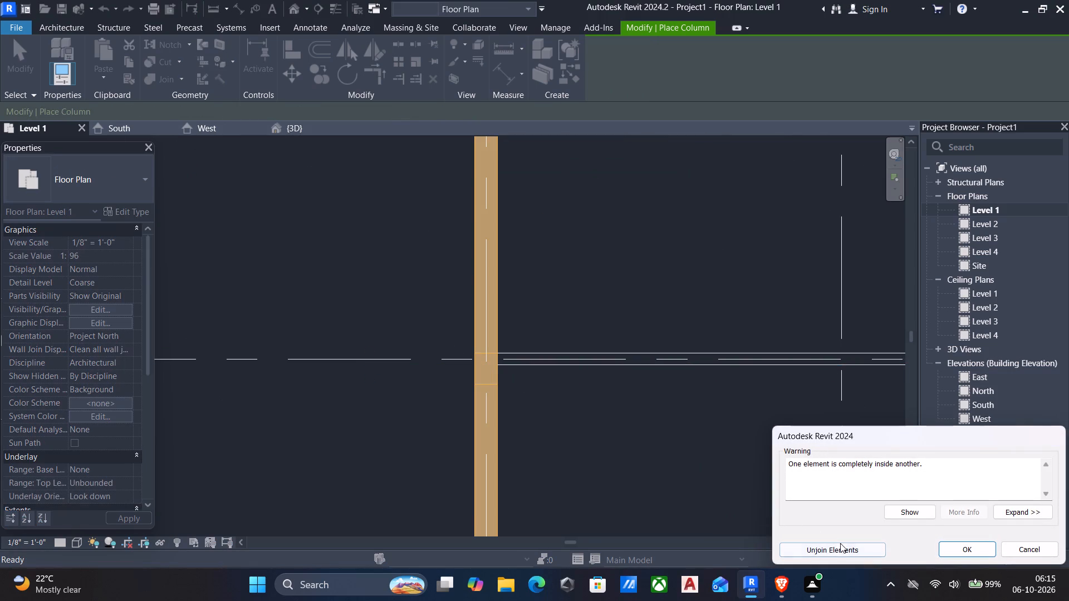
{"action": "left_click", "coordinate": [837, 548]}
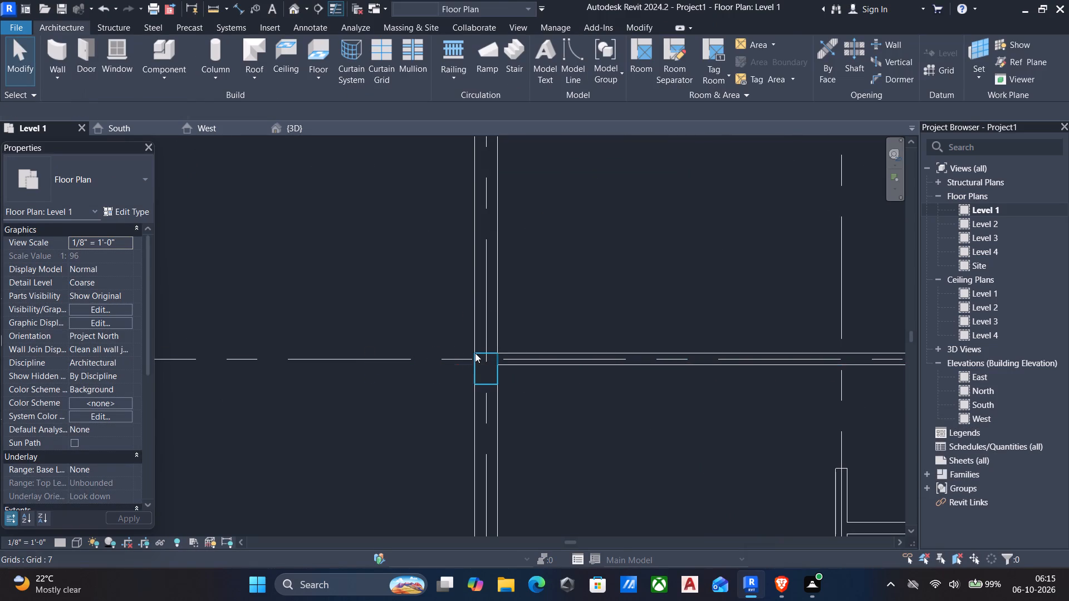
Place a 9" x 12" column at the intersection of grids 2 and 7, its long side along grid 7.
{"action": "left_click", "coordinate": [475, 353]}
{"action": "key", "text": "c"}
{"action": "key", "text": "s"}
{"action": "middle_click_drag", "start_coordinate": [686, 386], "coordinate": [682, 387]}
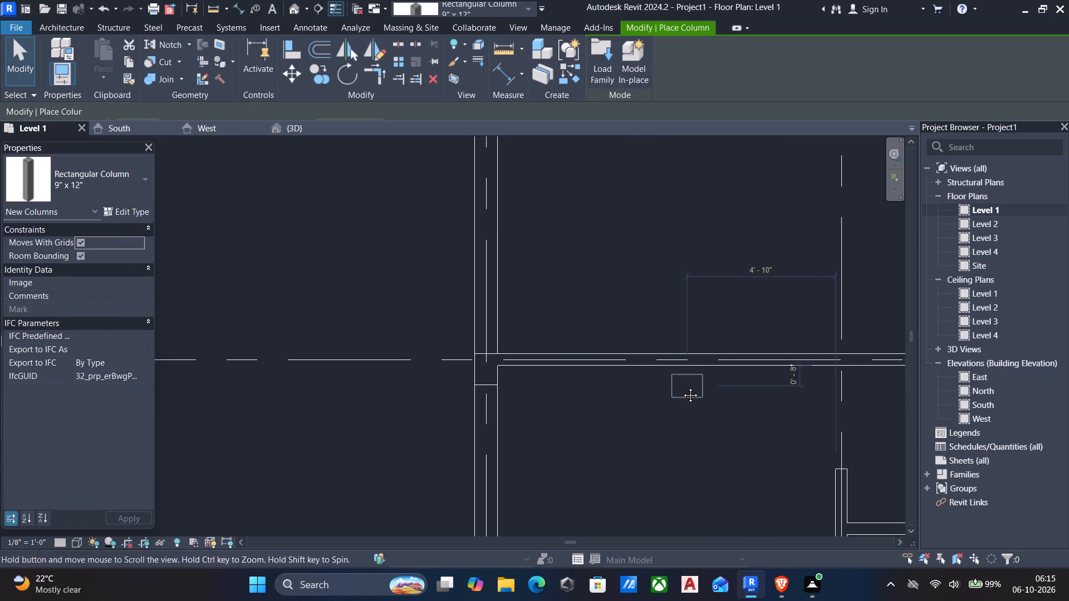
{"action": "middle_click_drag", "start_coordinate": [682, 387], "coordinate": [539, 295]}
{"action": "scroll", "coordinate": [538, 294], "scroll_direction": "down", "scroll_amount": 3}
{"action": "scroll", "coordinate": [676, 306], "scroll_direction": "down", "scroll_amount": 3}
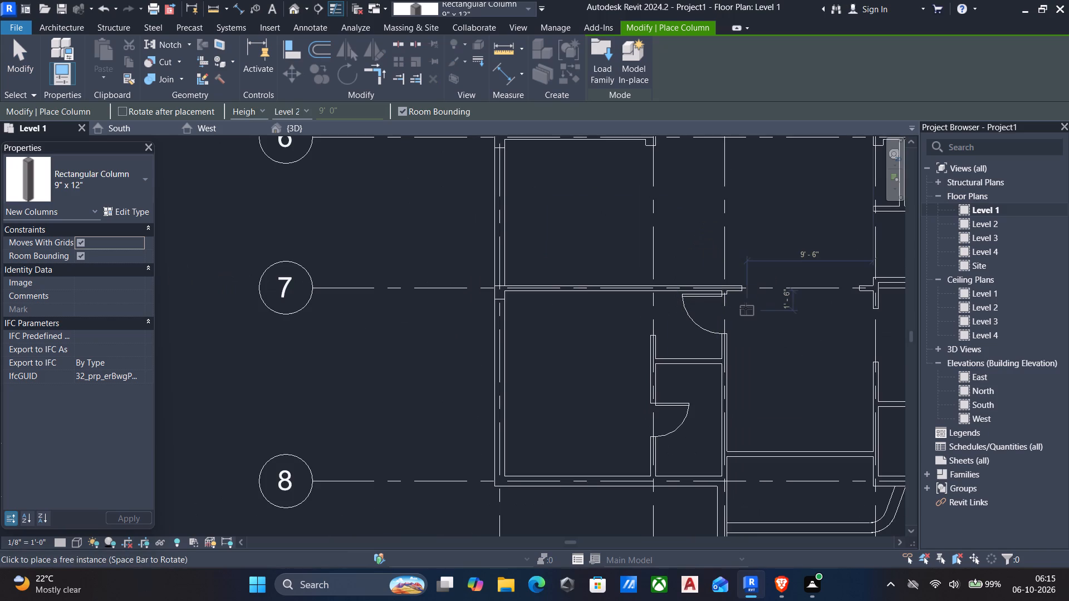
{"action": "middle_click_drag", "start_coordinate": [714, 312], "coordinate": [669, 370]}
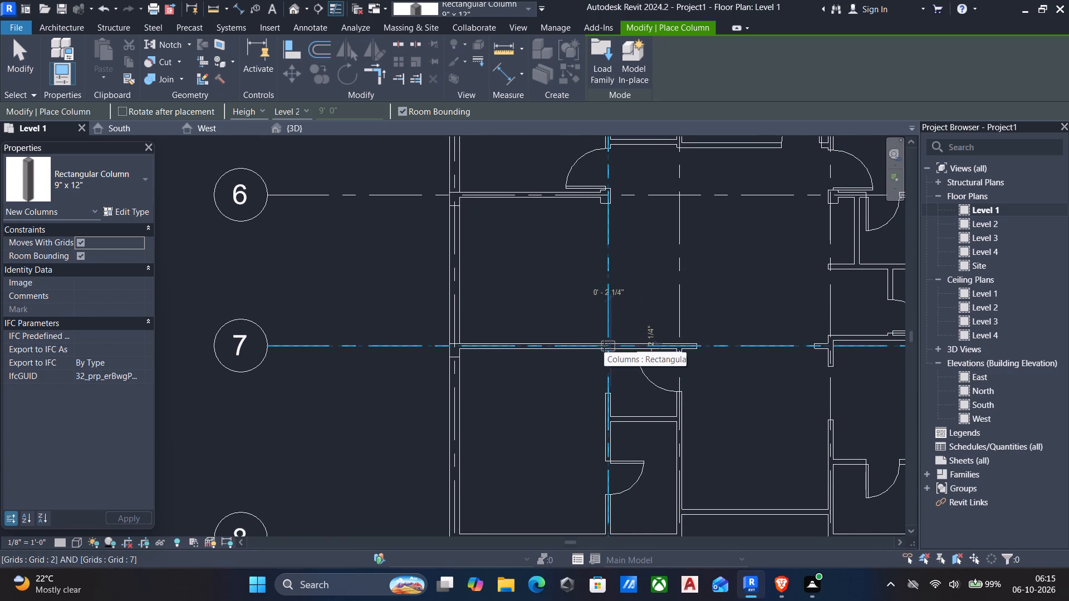
{"action": "scroll", "coordinate": [604, 346], "scroll_direction": "up", "scroll_amount": 4}
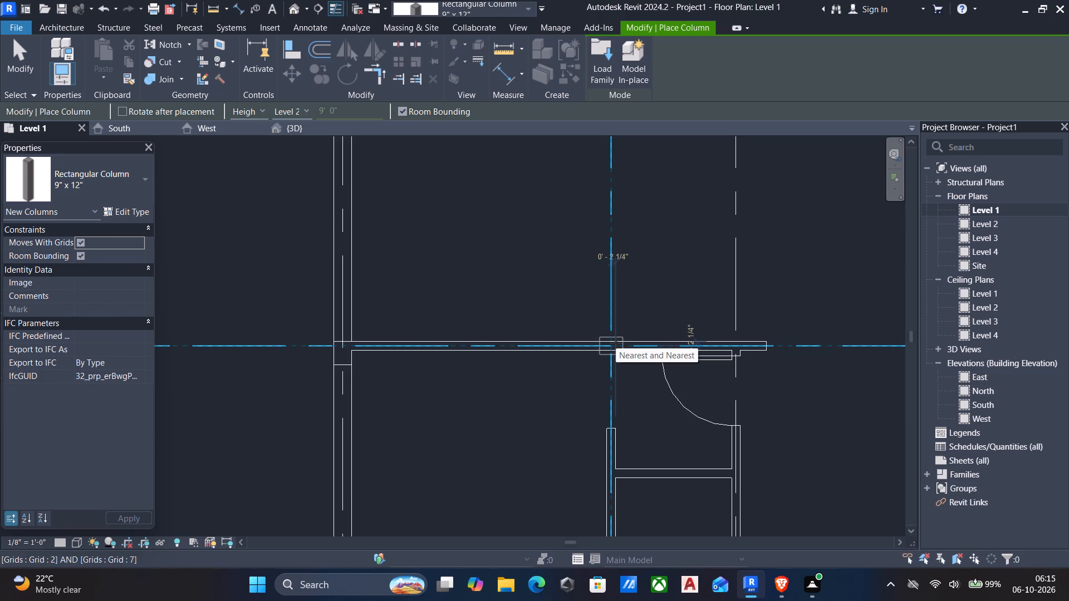
{"action": "left_click", "coordinate": [616, 342]}
Place a 9" x 12" column at grids 4 and 7, rotated lengthwise along grid 4, with its east face flush with the wall's east face.
{"action": "scroll", "coordinate": [619, 342], "scroll_direction": "down", "scroll_amount": 3}
{"action": "middle_click_drag", "start_coordinate": [661, 343], "coordinate": [497, 352]}
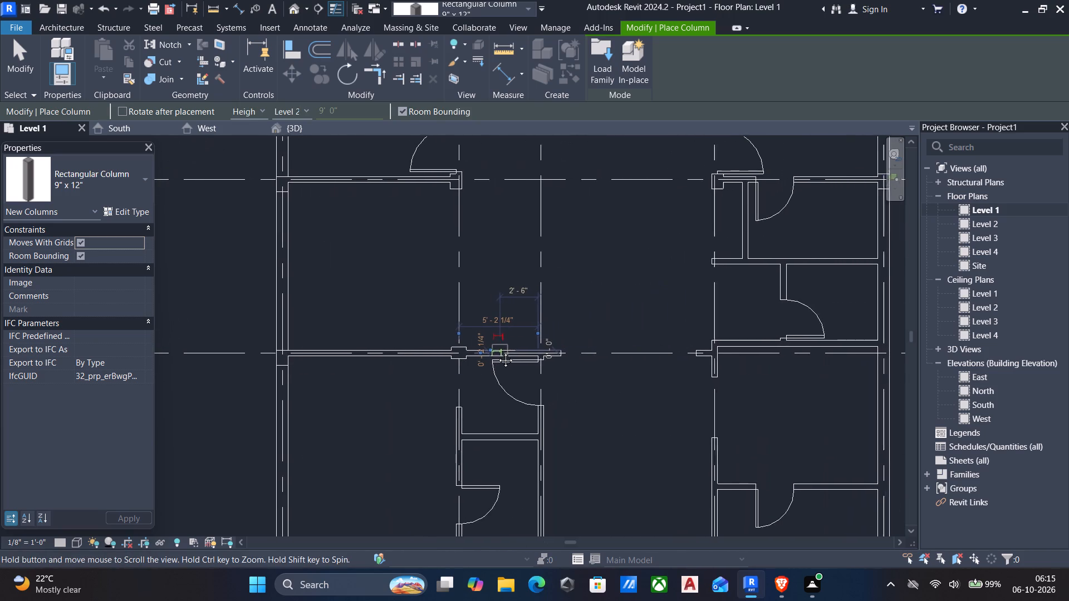
{"action": "middle_click_drag", "start_coordinate": [497, 352], "coordinate": [496, 352]}
{"action": "middle_click_drag", "start_coordinate": [627, 339], "coordinate": [534, 358]}
{"action": "scroll", "coordinate": [648, 394], "scroll_direction": "up", "scroll_amount": 3}
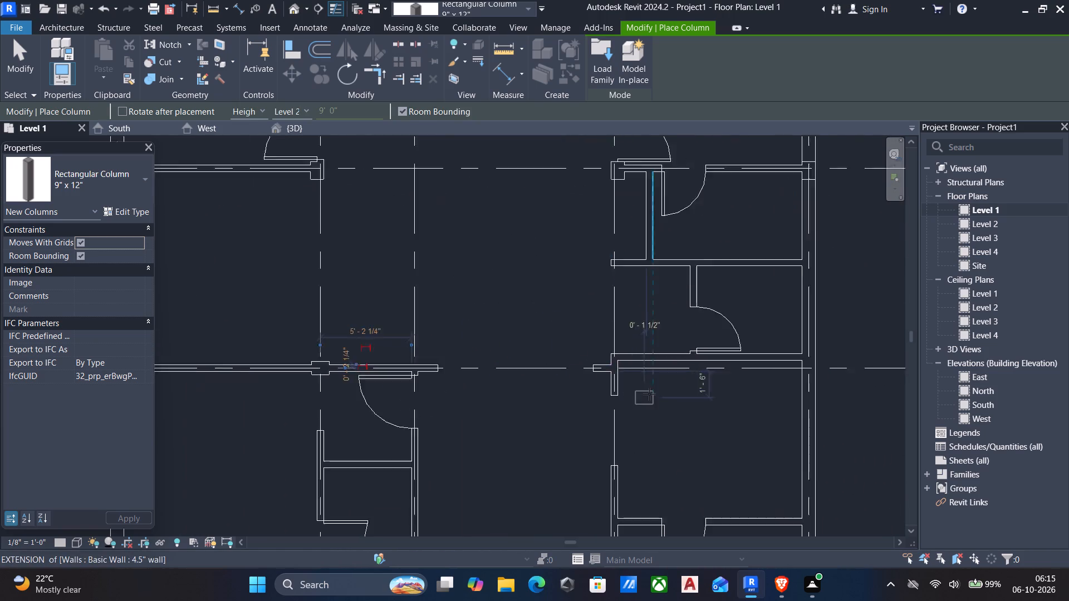
{"action": "scroll", "coordinate": [649, 394], "scroll_direction": "up", "scroll_amount": 2}
{"action": "scroll", "coordinate": [589, 343], "scroll_direction": "up", "scroll_amount": 5}
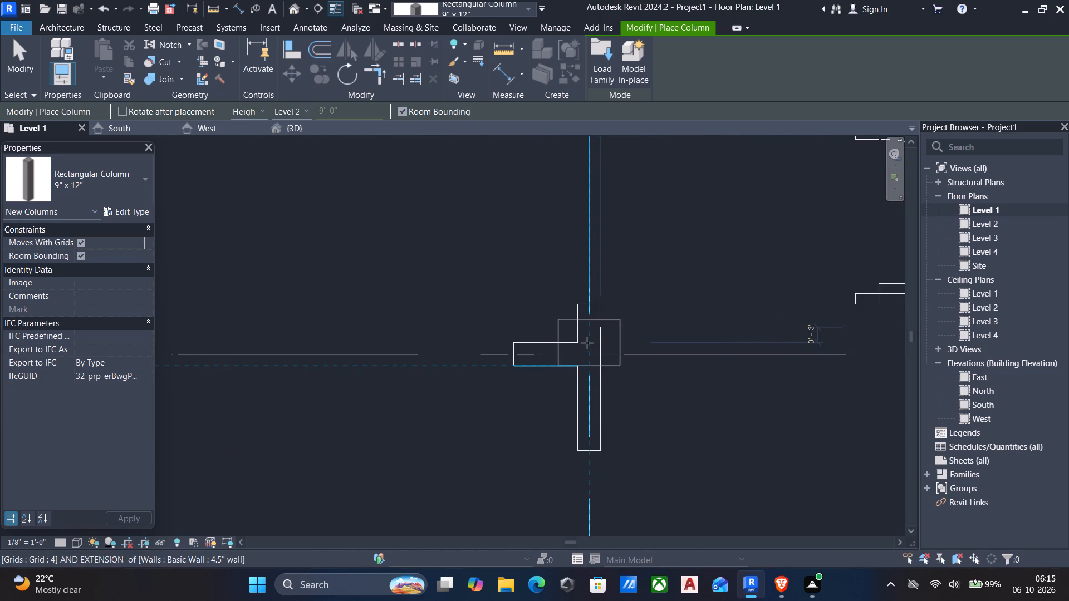
{"action": "key", "text": "space"}
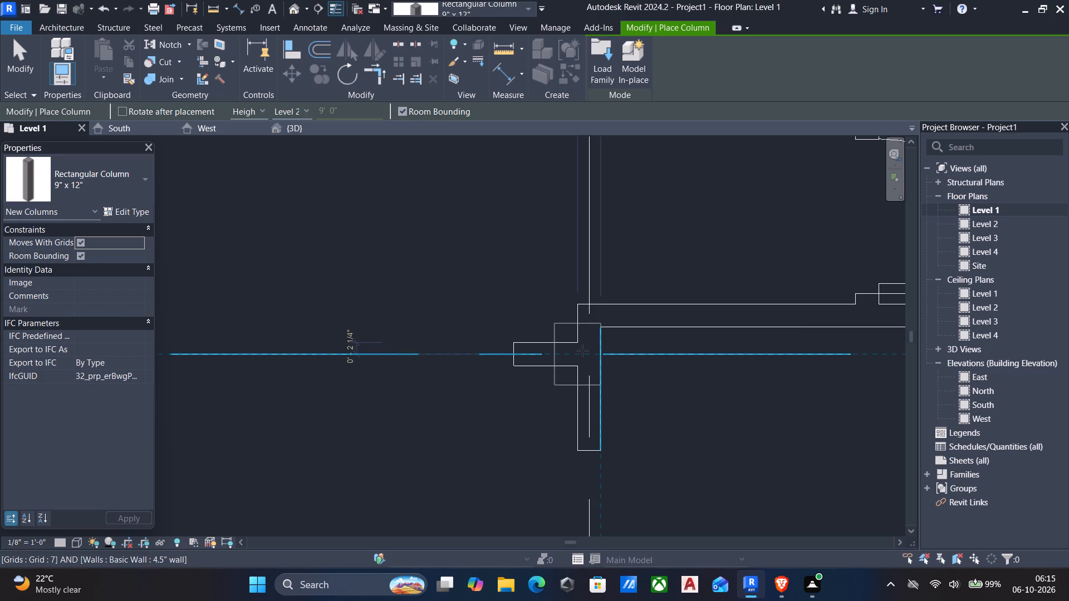
{"action": "scroll", "coordinate": [587, 350], "scroll_direction": "up", "scroll_amount": 4}
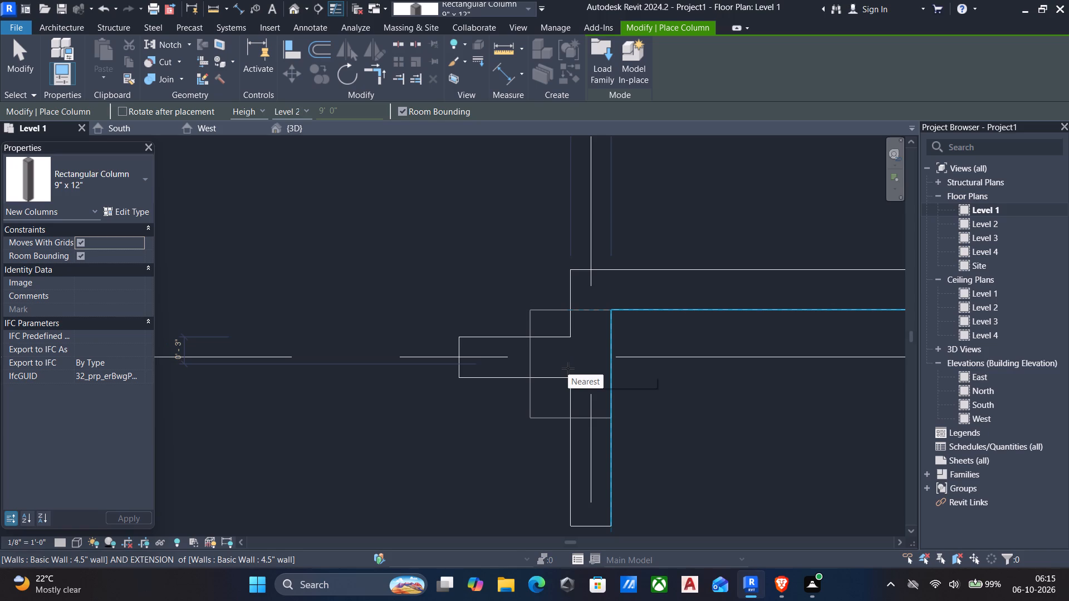
{"action": "left_click", "coordinate": [568, 368]}
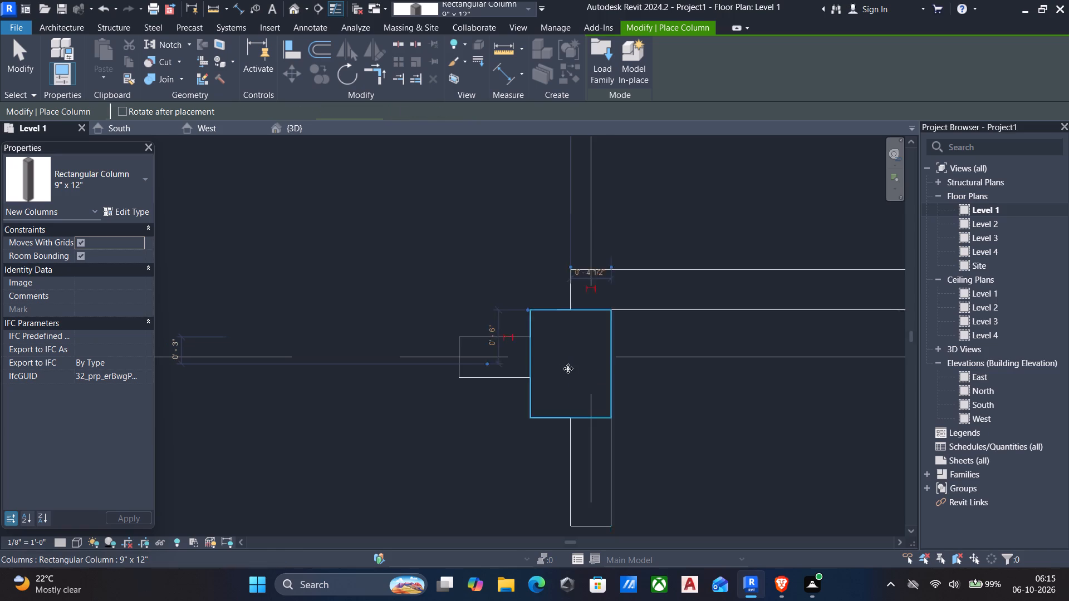
Place a 9" x 12" column at grids 5 and 7, its long side along grid 5, and unjoin it from the wall.
{"action": "scroll", "coordinate": [568, 368], "scroll_direction": "down", "scroll_amount": 4}
{"action": "middle_click_drag", "start_coordinate": [610, 378], "coordinate": [388, 369]}
{"action": "scroll", "coordinate": [526, 368], "scroll_direction": "down", "scroll_amount": 2}
{"action": "middle_click_drag", "start_coordinate": [526, 368], "coordinate": [388, 364]}
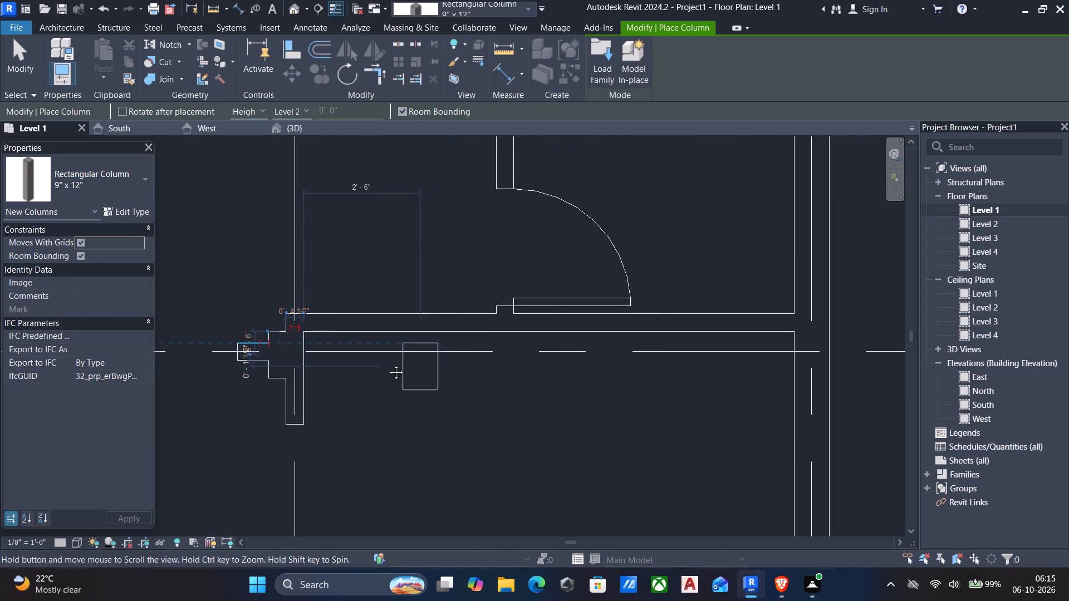
{"action": "middle_click_drag", "start_coordinate": [388, 364], "coordinate": [367, 363]}
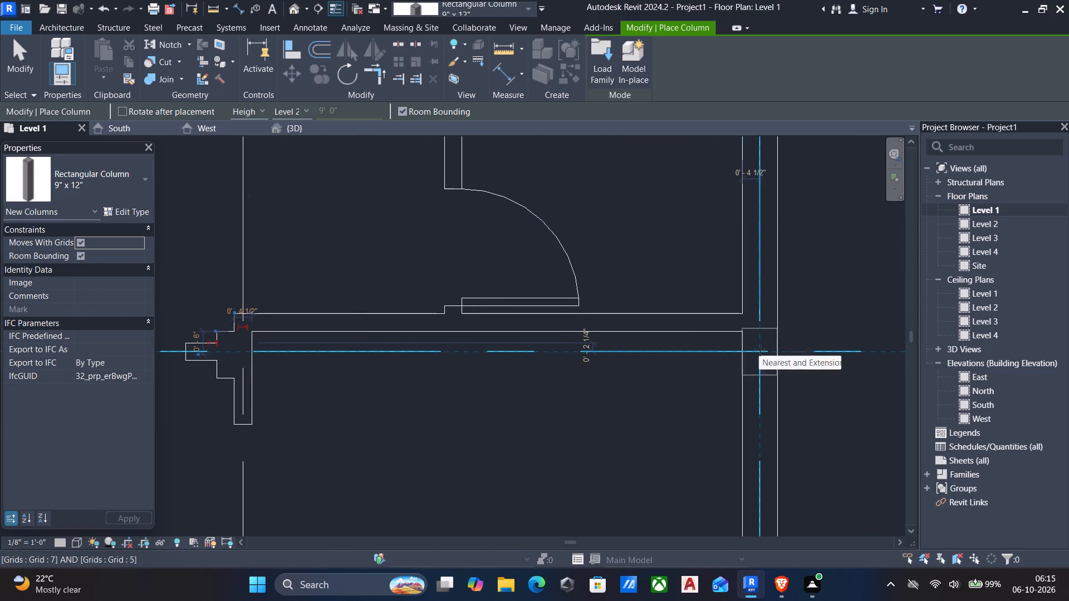
{"action": "left_click", "coordinate": [761, 349]}
{"action": "scroll", "coordinate": [754, 367], "scroll_direction": "down", "scroll_amount": 3}
{"action": "middle_click_drag", "start_coordinate": [774, 339], "coordinate": [787, 317]}
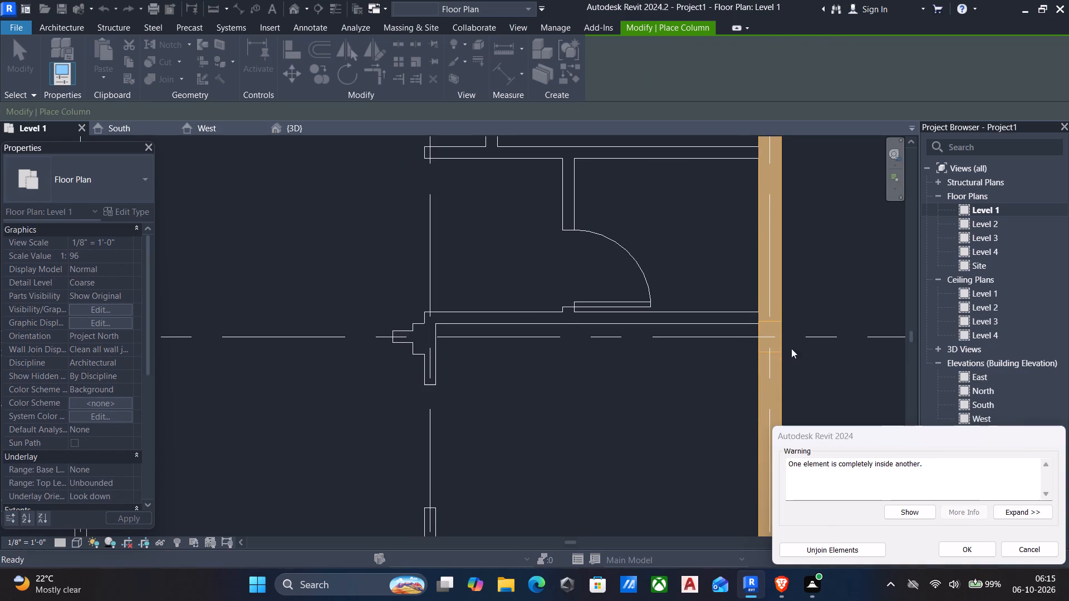
{"action": "left_click", "coordinate": [821, 546]}
Align the north faces of the columns on grid 7 at grids 4 and 5 with the north face of the column at grids 1 and 7.
{"action": "scroll", "coordinate": [713, 457], "scroll_direction": "down", "scroll_amount": 4}
{"action": "middle_click_drag", "start_coordinate": [729, 444], "coordinate": [851, 411]}
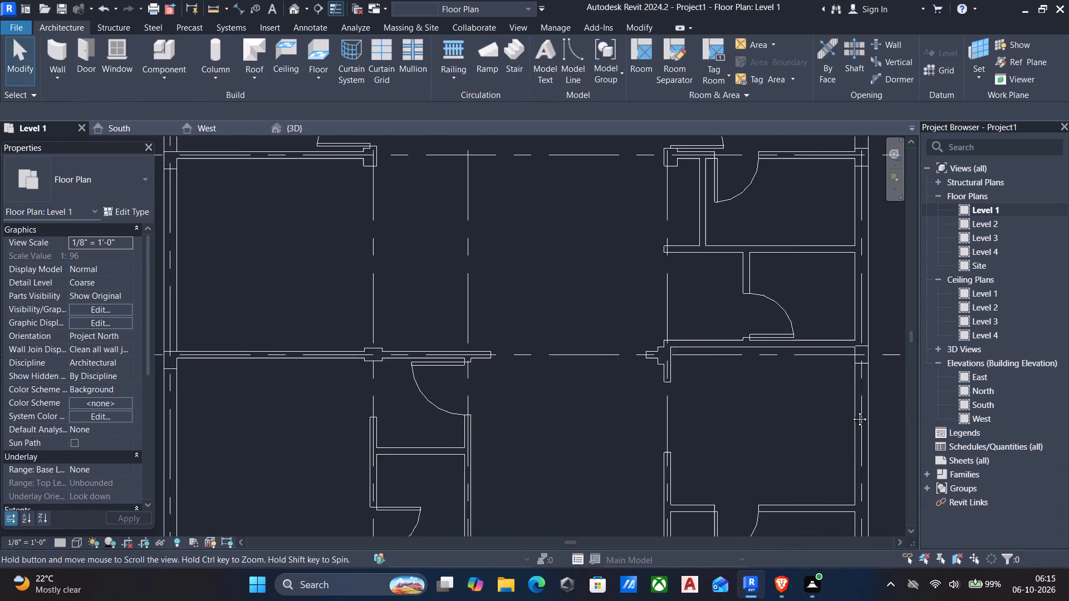
{"action": "middle_click_drag", "start_coordinate": [851, 411], "coordinate": [853, 411]}
{"action": "scroll", "coordinate": [251, 357], "scroll_direction": "up", "scroll_amount": 4}
{"action": "scroll", "coordinate": [251, 357], "scroll_direction": "down", "scroll_amount": 1}
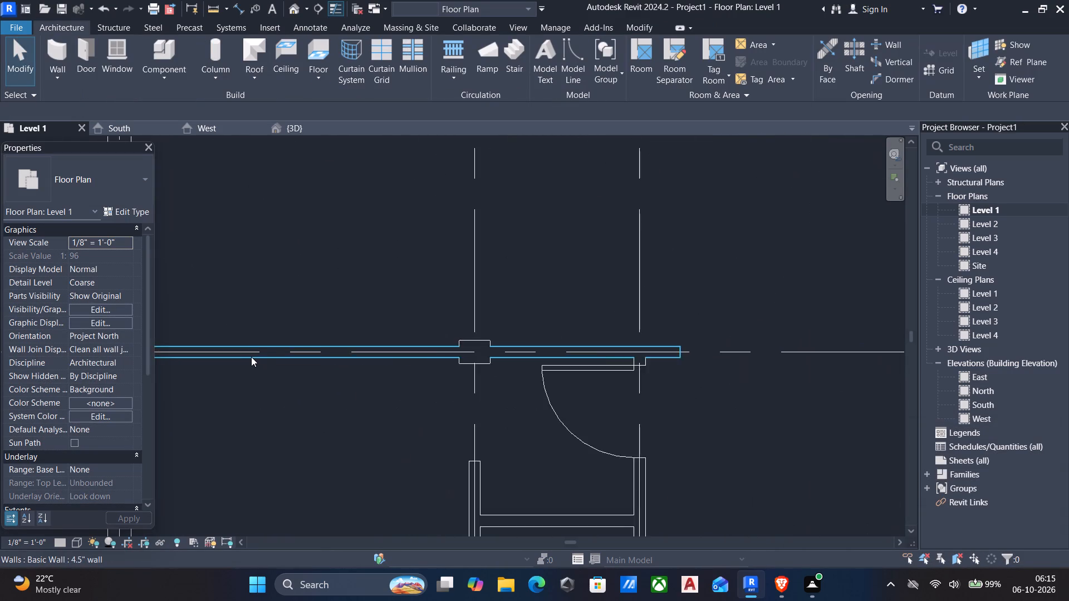
{"action": "scroll", "coordinate": [251, 357], "scroll_direction": "down", "scroll_amount": 2}
{"action": "middle_click_drag", "start_coordinate": [269, 357], "coordinate": [340, 356]}
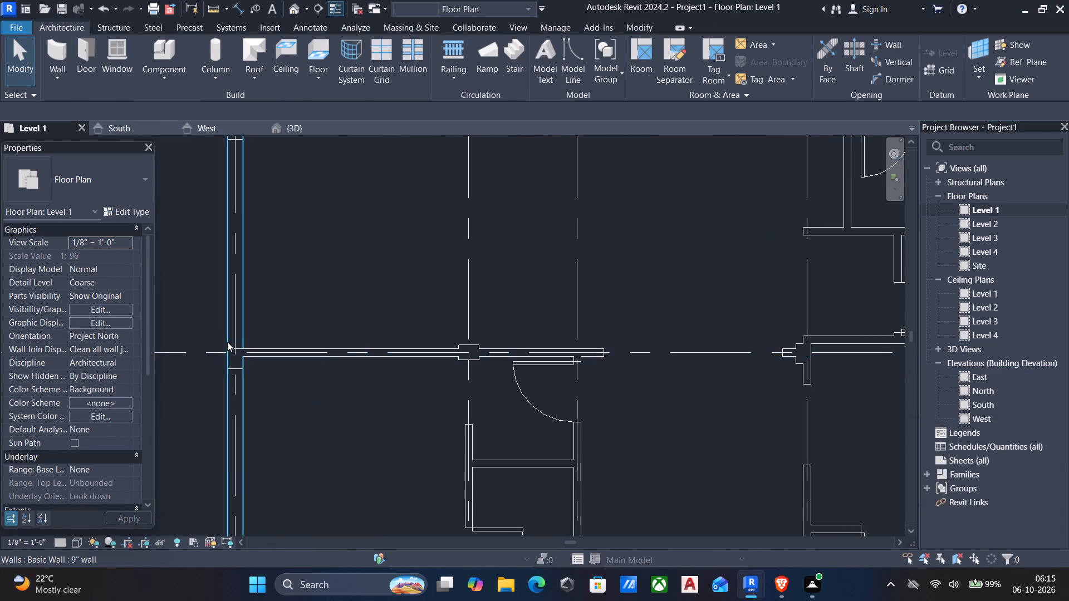
{"action": "scroll", "coordinate": [227, 342], "scroll_direction": "up", "scroll_amount": 4}
{"action": "type", "text": "al"}
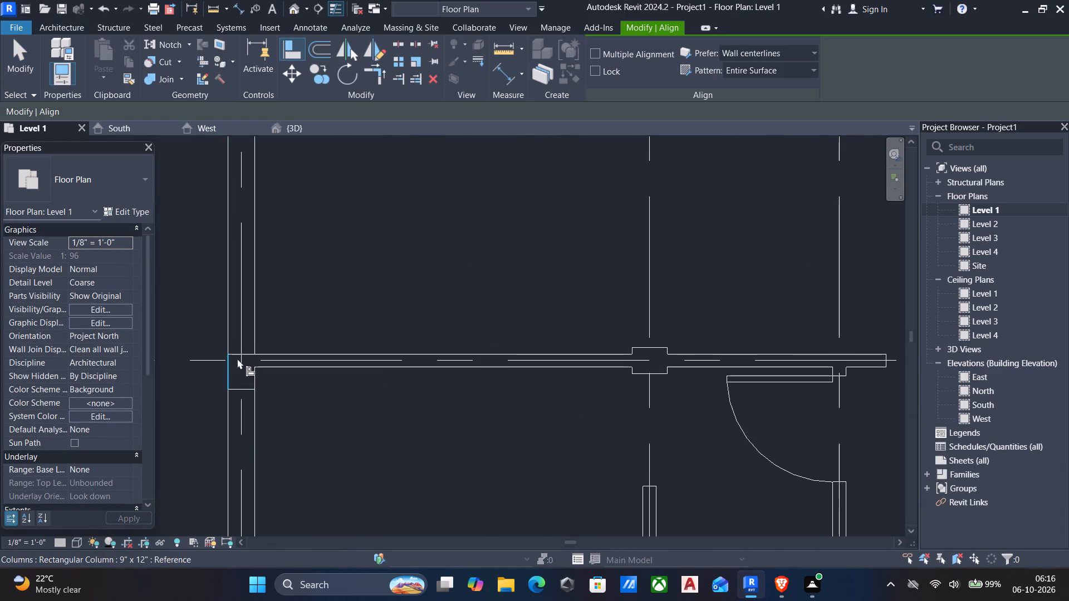
{"action": "scroll", "coordinate": [240, 353], "scroll_direction": "up", "scroll_amount": 4}
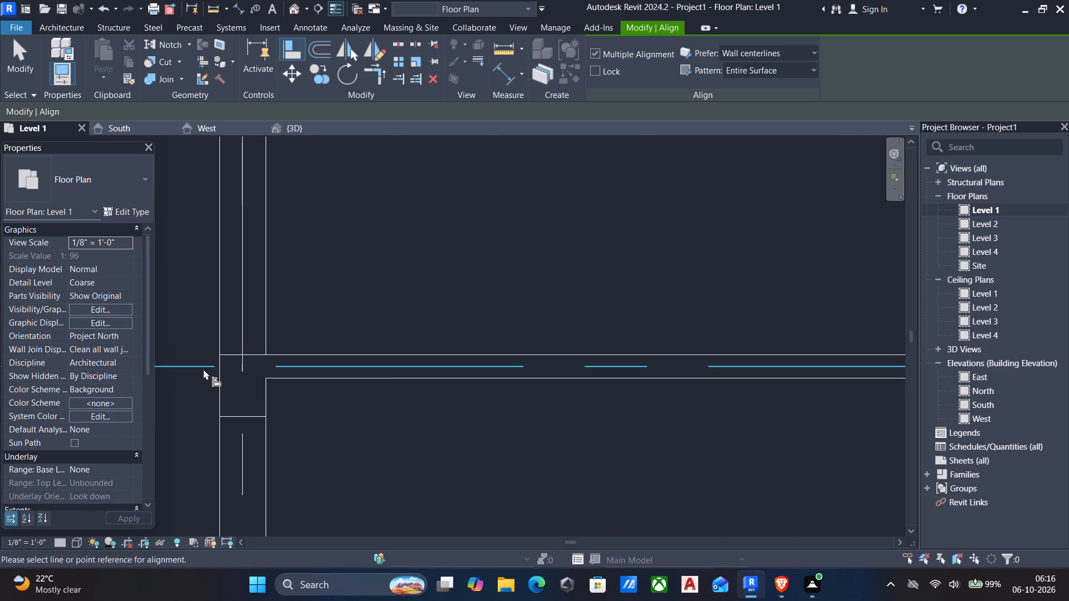
{"action": "left_click", "coordinate": [231, 354]}
{"action": "scroll", "coordinate": [391, 379], "scroll_direction": "down", "scroll_amount": 3}
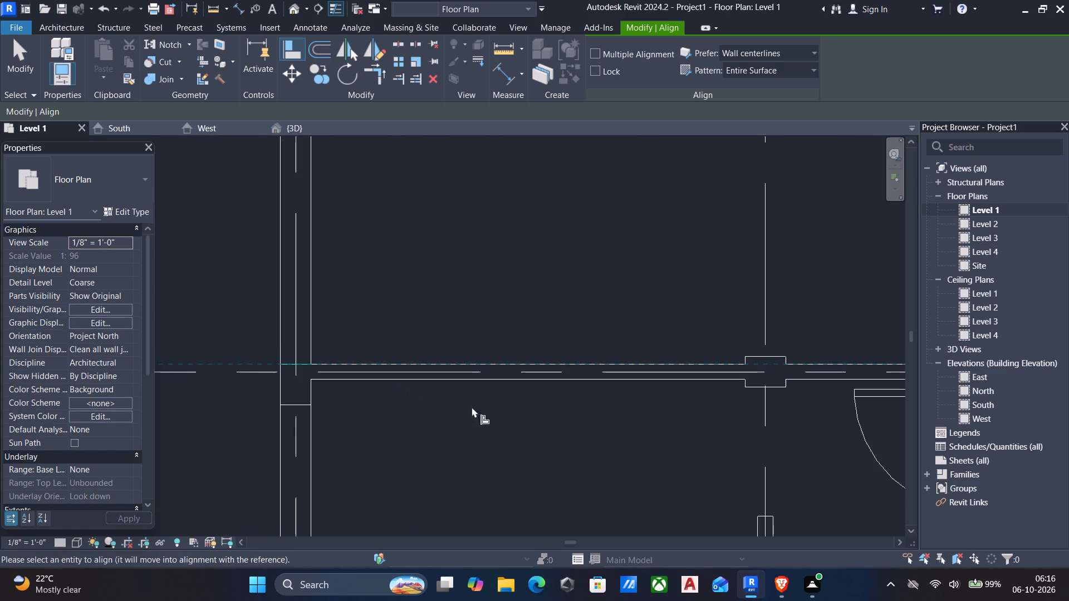
{"action": "middle_click_drag", "start_coordinate": [555, 418], "coordinate": [394, 423]}
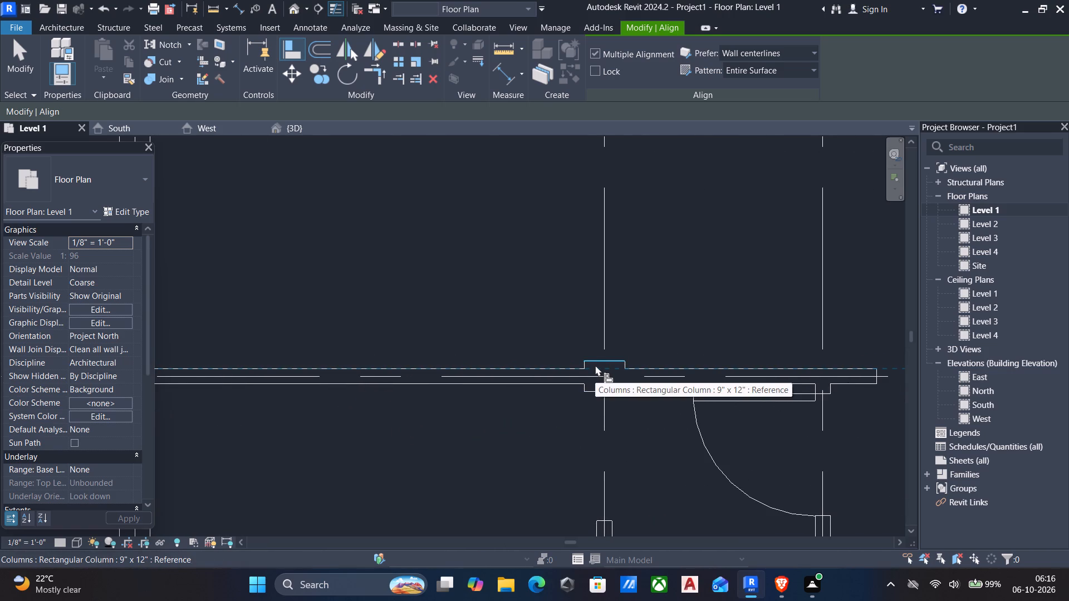
{"action": "scroll", "coordinate": [596, 365], "scroll_direction": "down", "scroll_amount": 4}
{"action": "middle_click_drag", "start_coordinate": [617, 388], "coordinate": [372, 400]}
{"action": "middle_click_drag", "start_coordinate": [651, 401], "coordinate": [489, 403]}
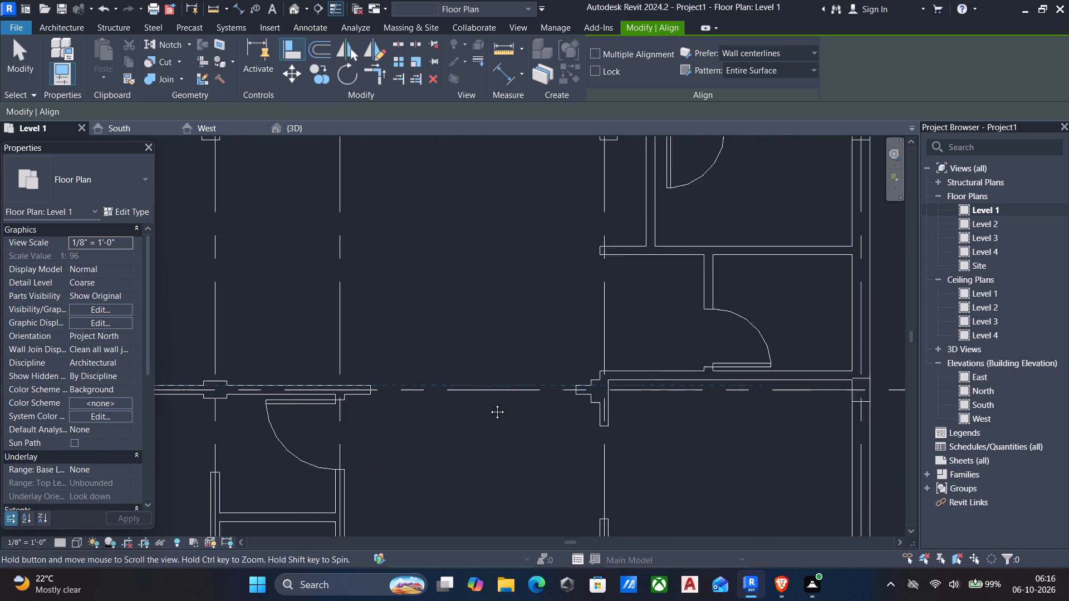
{"action": "middle_click_drag", "start_coordinate": [489, 403], "coordinate": [457, 401]}
{"action": "scroll", "coordinate": [551, 376], "scroll_direction": "up", "scroll_amount": 9, "text": "ctrl"}
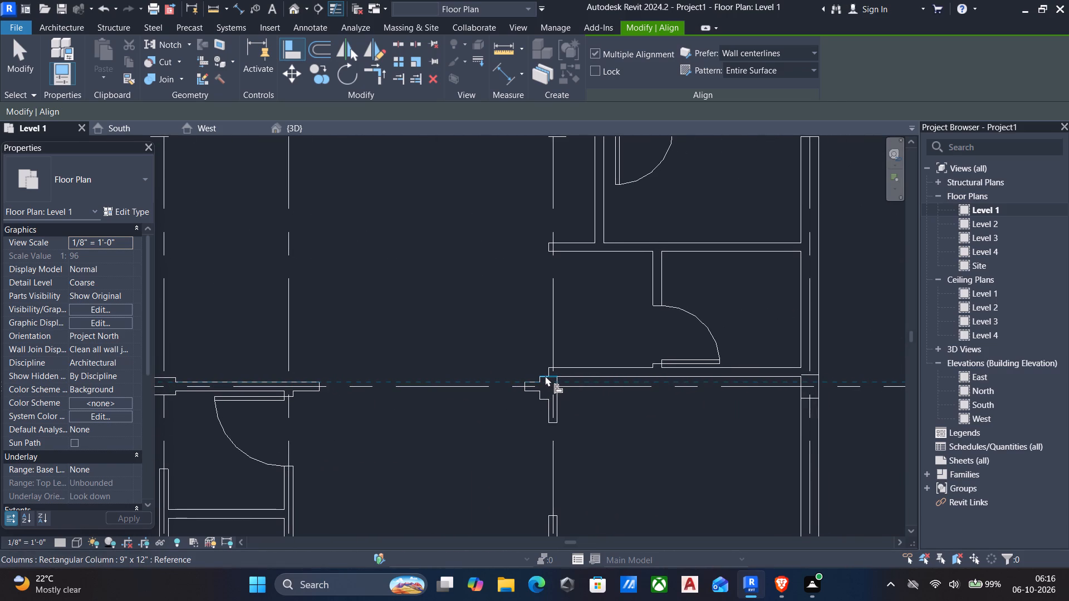
{"action": "left_click", "coordinate": [545, 376], "text": "ctrl"}
{"action": "left_click", "coordinate": [817, 372], "text": "ctrl"}
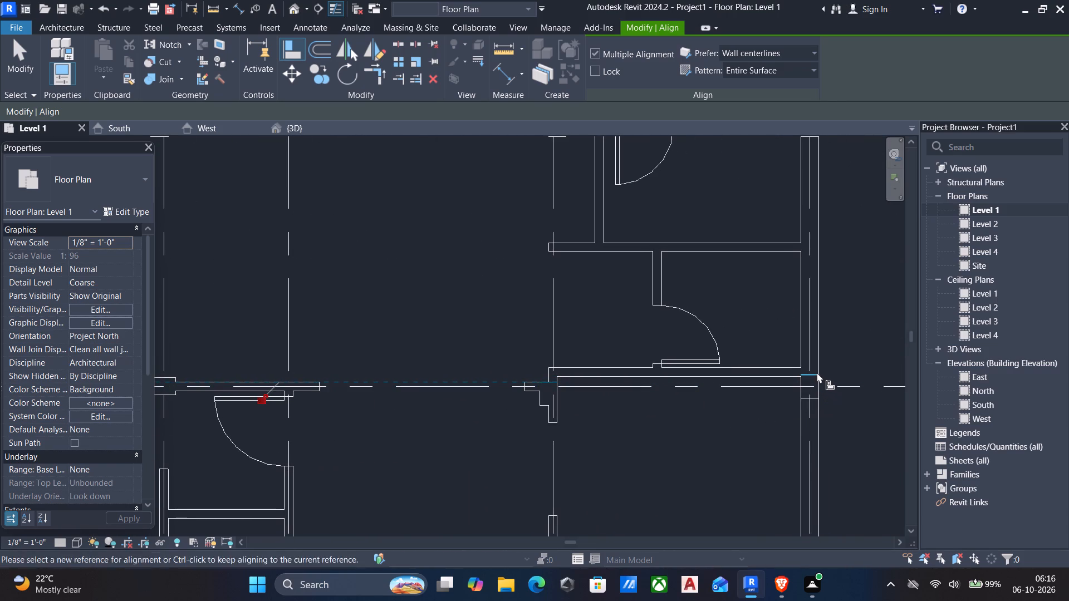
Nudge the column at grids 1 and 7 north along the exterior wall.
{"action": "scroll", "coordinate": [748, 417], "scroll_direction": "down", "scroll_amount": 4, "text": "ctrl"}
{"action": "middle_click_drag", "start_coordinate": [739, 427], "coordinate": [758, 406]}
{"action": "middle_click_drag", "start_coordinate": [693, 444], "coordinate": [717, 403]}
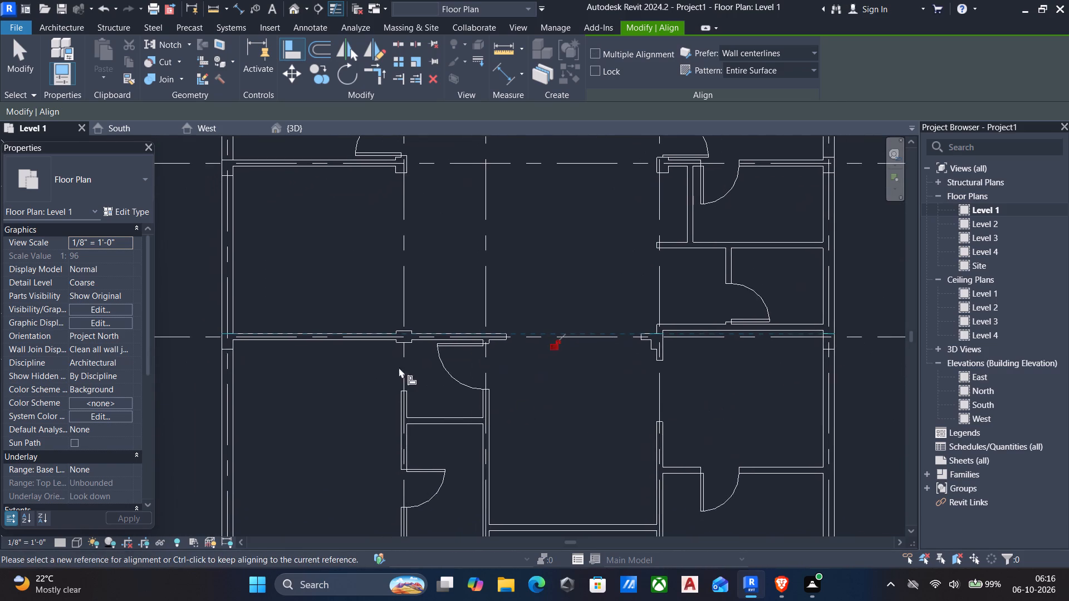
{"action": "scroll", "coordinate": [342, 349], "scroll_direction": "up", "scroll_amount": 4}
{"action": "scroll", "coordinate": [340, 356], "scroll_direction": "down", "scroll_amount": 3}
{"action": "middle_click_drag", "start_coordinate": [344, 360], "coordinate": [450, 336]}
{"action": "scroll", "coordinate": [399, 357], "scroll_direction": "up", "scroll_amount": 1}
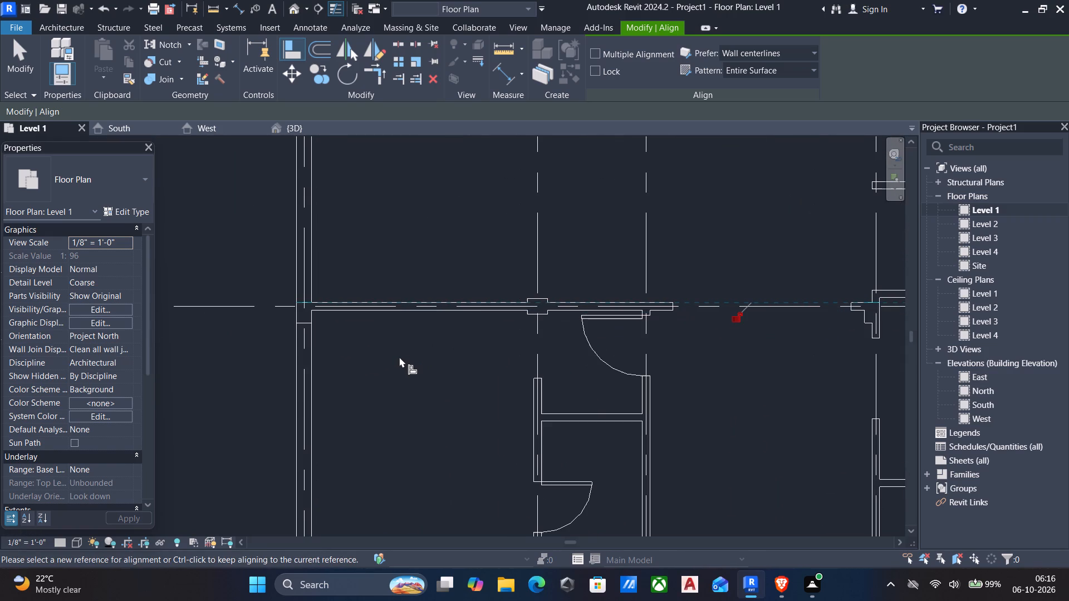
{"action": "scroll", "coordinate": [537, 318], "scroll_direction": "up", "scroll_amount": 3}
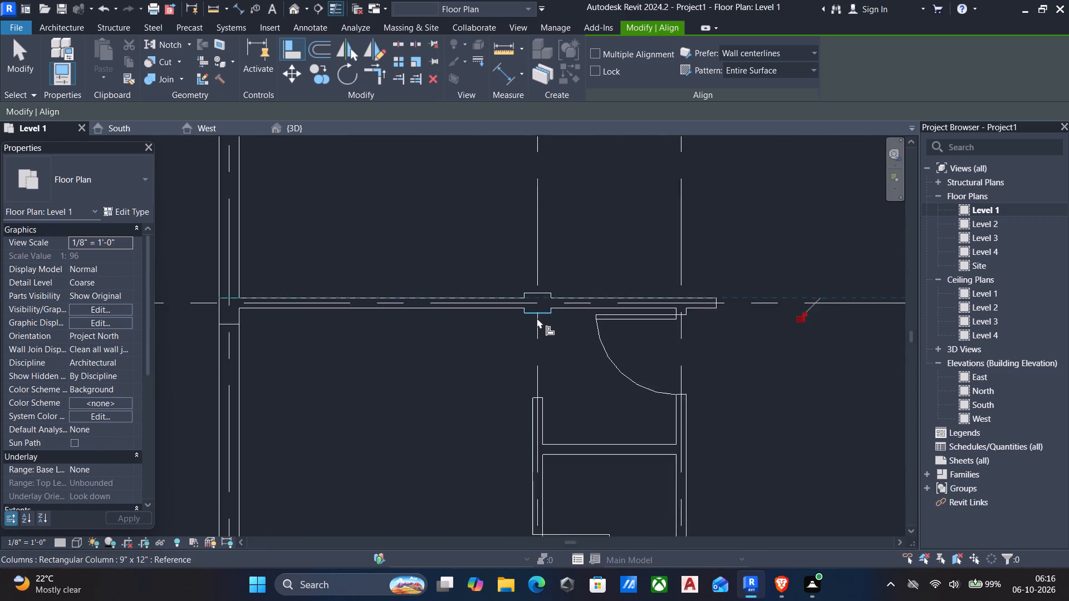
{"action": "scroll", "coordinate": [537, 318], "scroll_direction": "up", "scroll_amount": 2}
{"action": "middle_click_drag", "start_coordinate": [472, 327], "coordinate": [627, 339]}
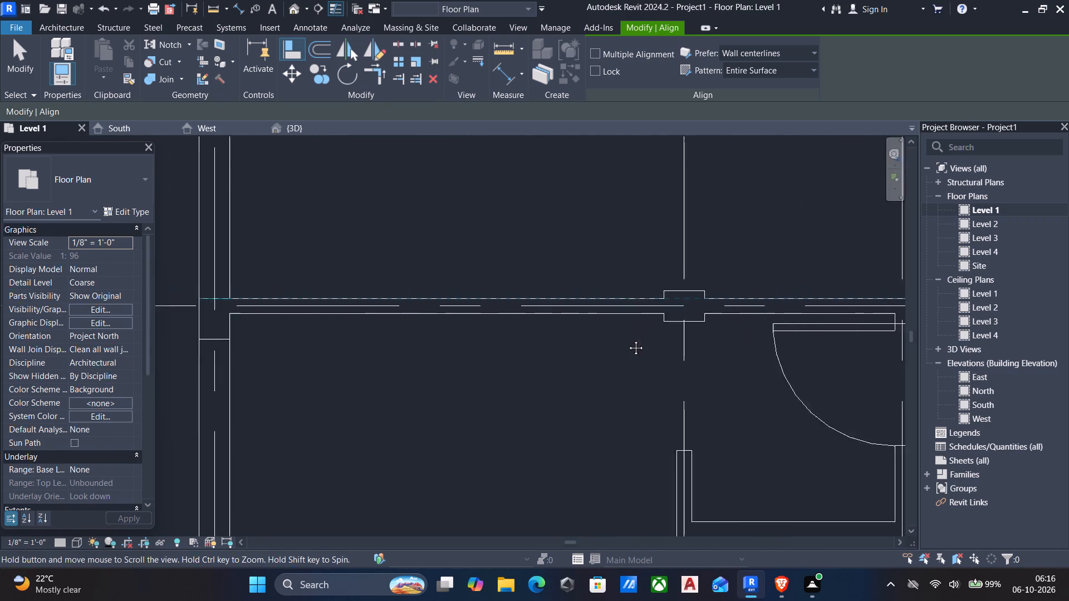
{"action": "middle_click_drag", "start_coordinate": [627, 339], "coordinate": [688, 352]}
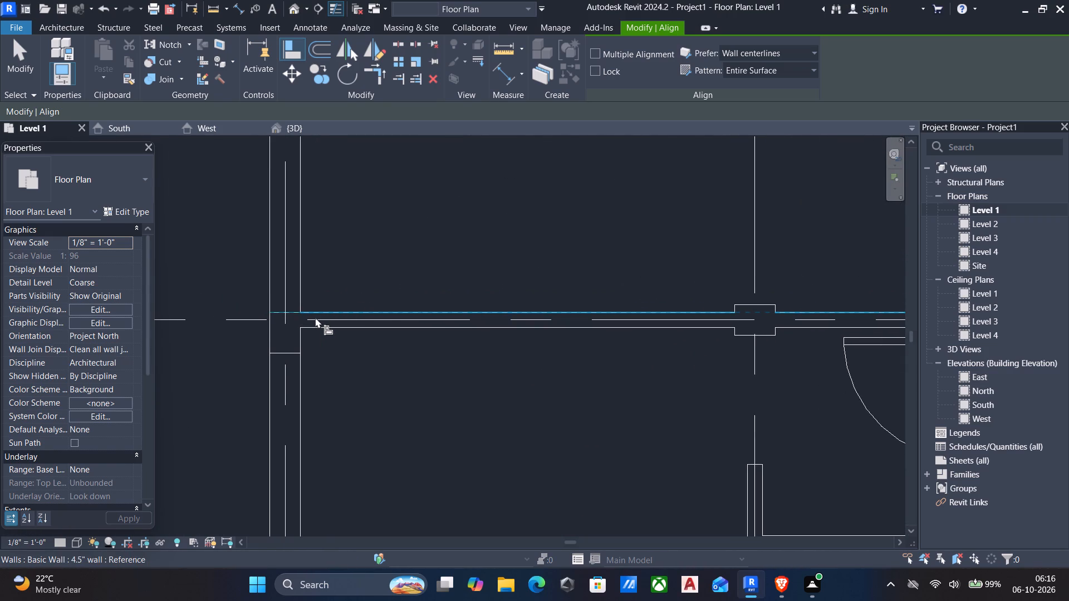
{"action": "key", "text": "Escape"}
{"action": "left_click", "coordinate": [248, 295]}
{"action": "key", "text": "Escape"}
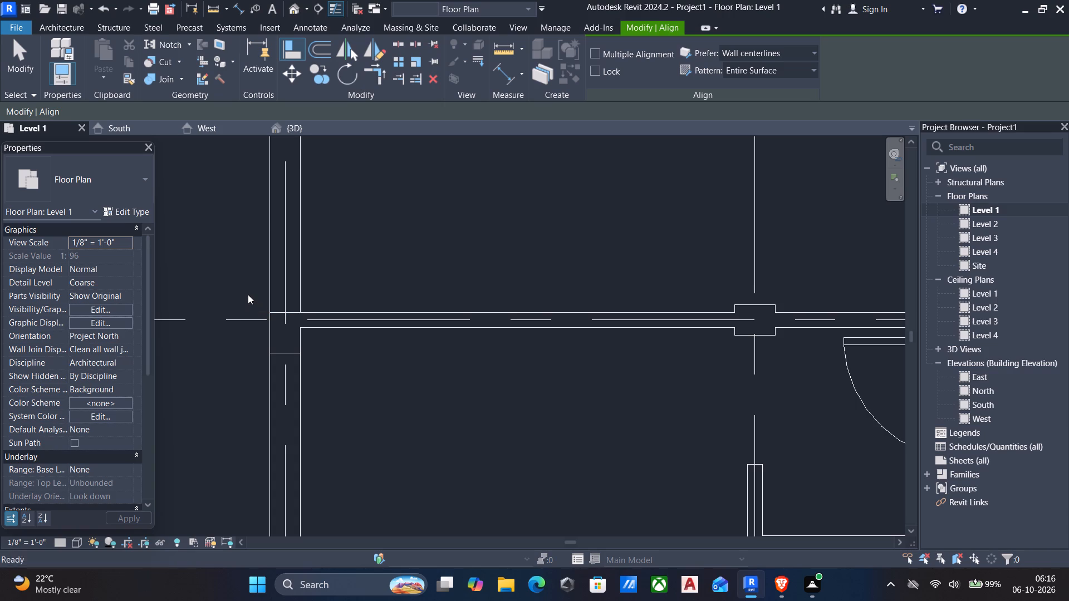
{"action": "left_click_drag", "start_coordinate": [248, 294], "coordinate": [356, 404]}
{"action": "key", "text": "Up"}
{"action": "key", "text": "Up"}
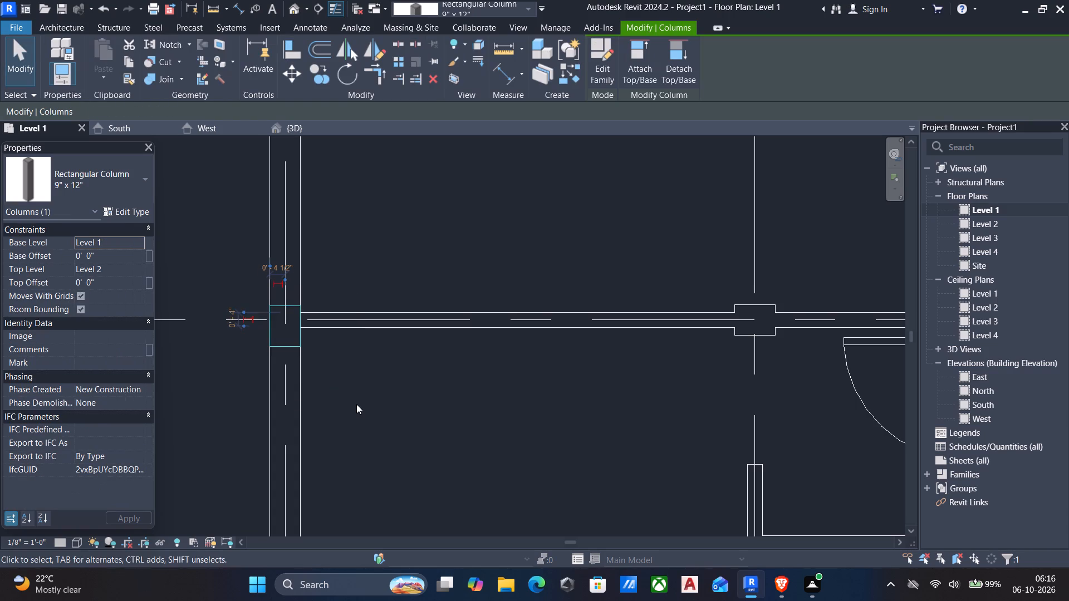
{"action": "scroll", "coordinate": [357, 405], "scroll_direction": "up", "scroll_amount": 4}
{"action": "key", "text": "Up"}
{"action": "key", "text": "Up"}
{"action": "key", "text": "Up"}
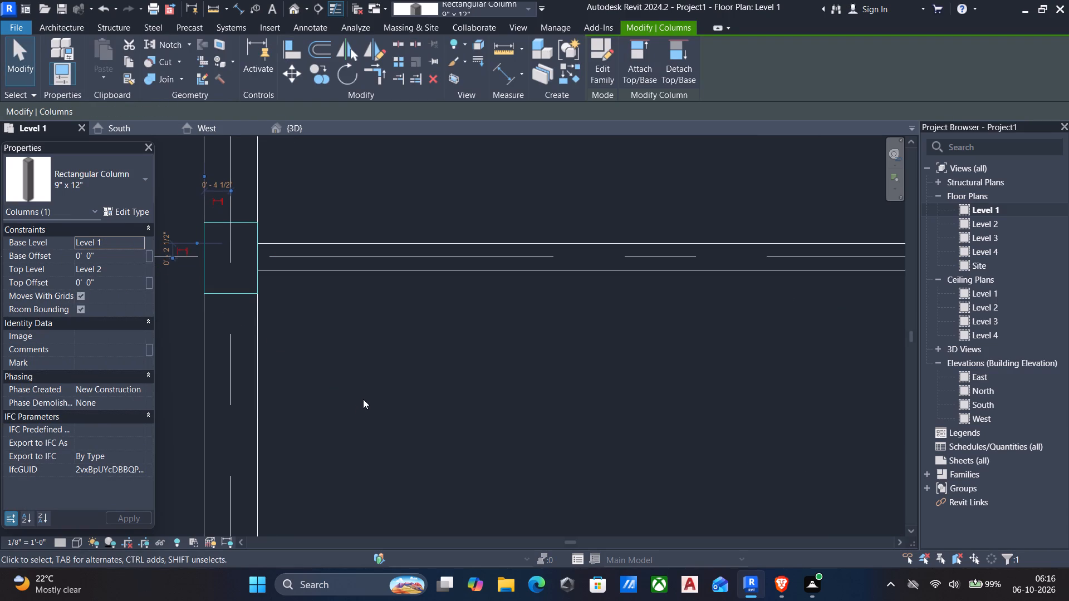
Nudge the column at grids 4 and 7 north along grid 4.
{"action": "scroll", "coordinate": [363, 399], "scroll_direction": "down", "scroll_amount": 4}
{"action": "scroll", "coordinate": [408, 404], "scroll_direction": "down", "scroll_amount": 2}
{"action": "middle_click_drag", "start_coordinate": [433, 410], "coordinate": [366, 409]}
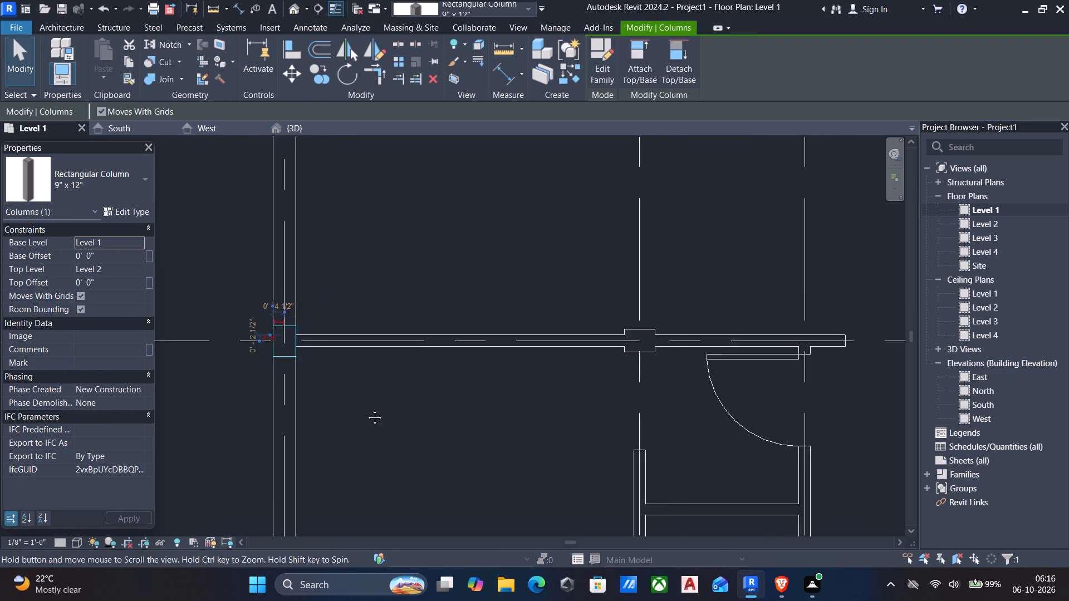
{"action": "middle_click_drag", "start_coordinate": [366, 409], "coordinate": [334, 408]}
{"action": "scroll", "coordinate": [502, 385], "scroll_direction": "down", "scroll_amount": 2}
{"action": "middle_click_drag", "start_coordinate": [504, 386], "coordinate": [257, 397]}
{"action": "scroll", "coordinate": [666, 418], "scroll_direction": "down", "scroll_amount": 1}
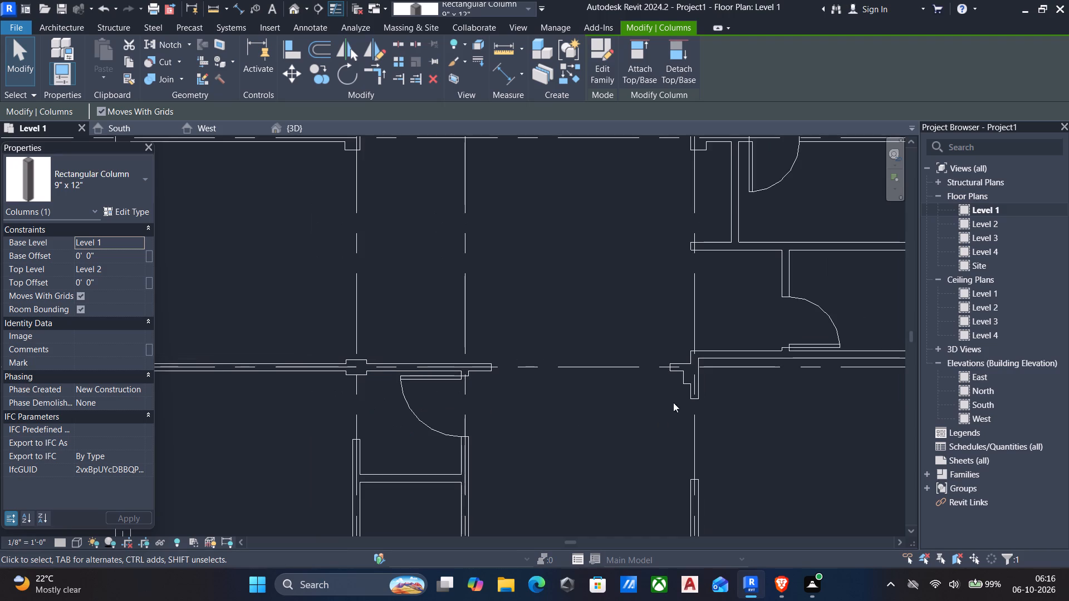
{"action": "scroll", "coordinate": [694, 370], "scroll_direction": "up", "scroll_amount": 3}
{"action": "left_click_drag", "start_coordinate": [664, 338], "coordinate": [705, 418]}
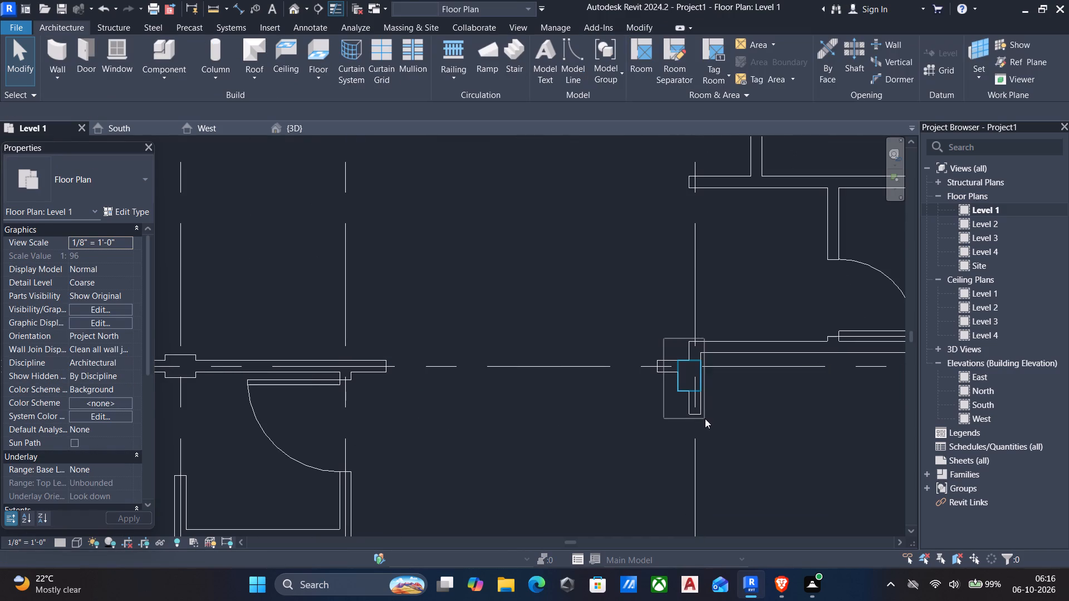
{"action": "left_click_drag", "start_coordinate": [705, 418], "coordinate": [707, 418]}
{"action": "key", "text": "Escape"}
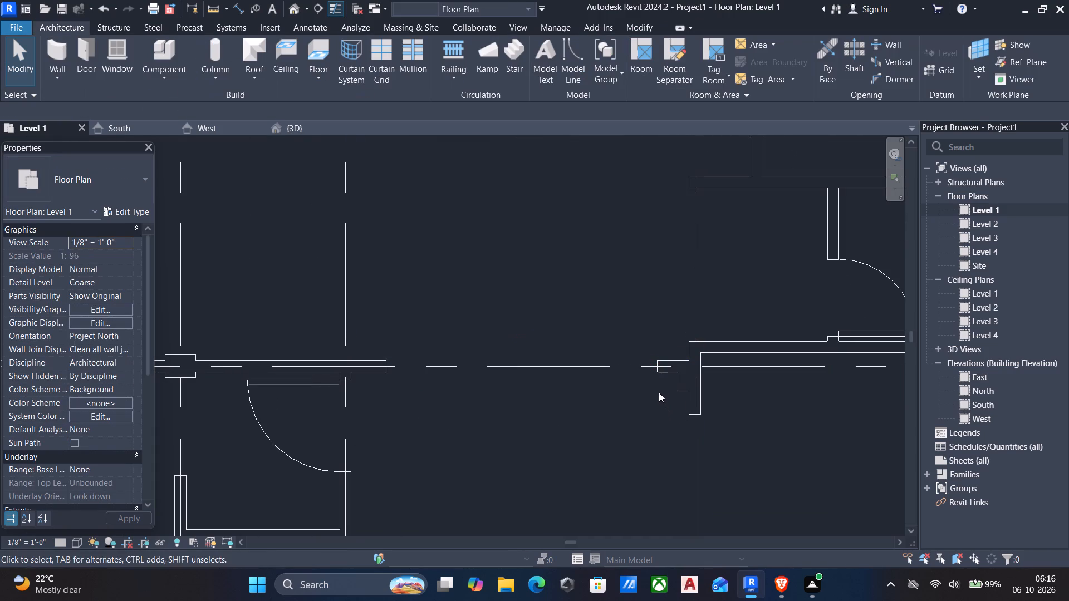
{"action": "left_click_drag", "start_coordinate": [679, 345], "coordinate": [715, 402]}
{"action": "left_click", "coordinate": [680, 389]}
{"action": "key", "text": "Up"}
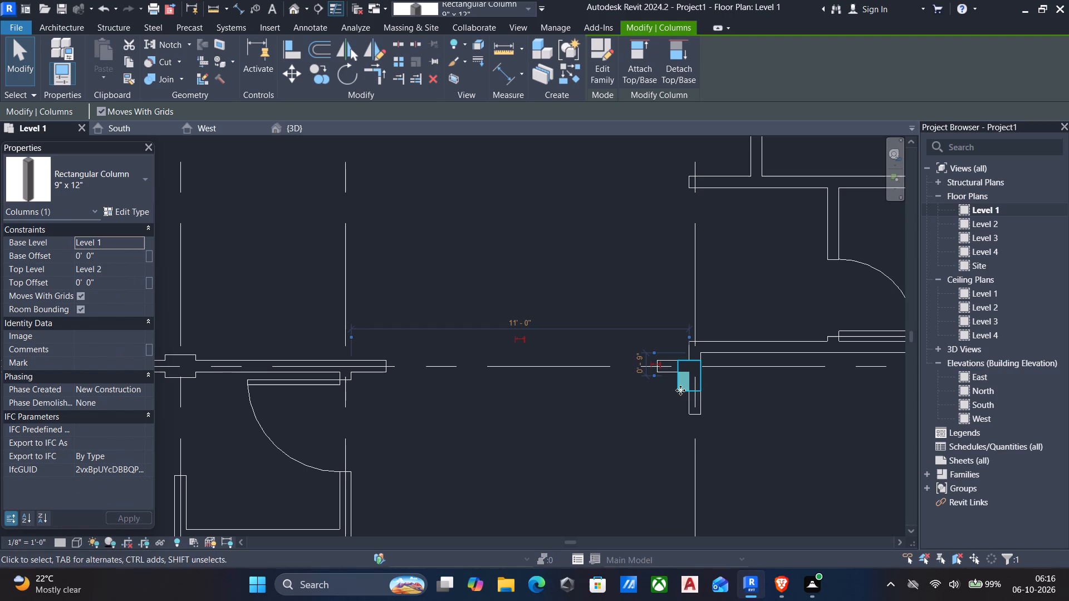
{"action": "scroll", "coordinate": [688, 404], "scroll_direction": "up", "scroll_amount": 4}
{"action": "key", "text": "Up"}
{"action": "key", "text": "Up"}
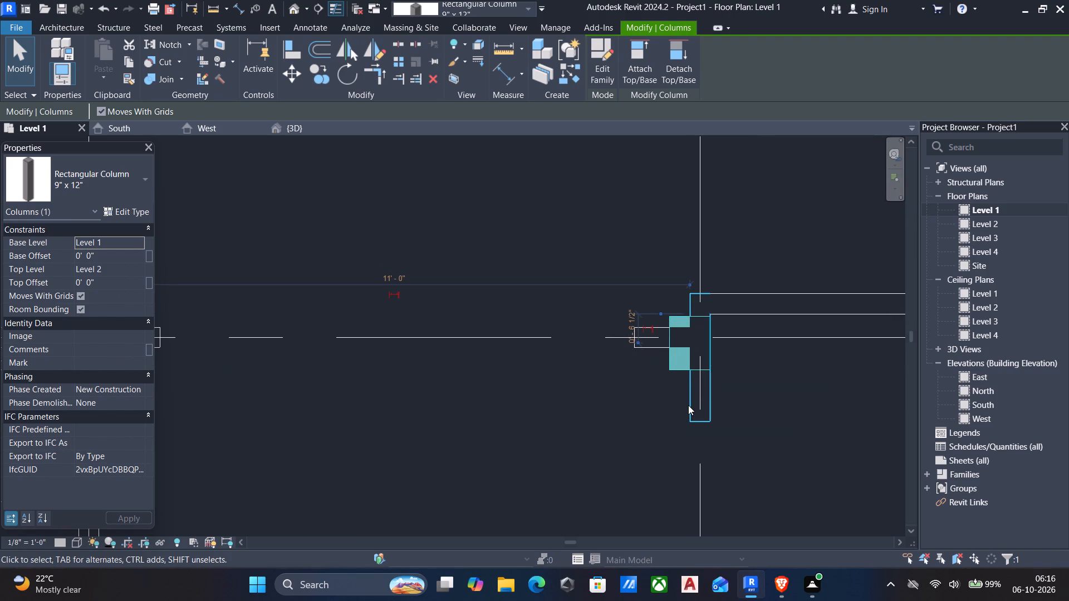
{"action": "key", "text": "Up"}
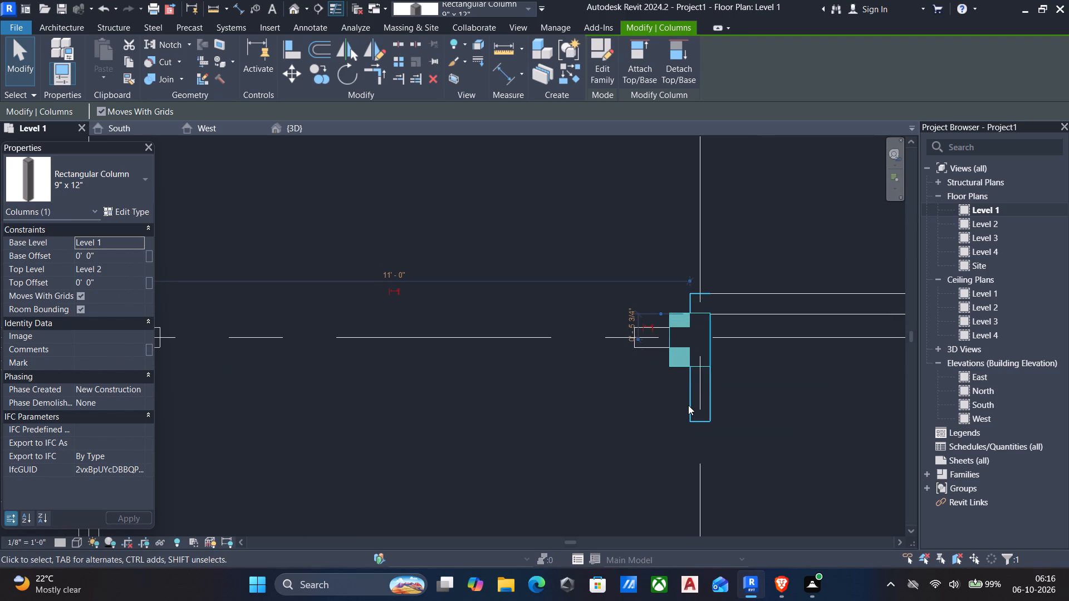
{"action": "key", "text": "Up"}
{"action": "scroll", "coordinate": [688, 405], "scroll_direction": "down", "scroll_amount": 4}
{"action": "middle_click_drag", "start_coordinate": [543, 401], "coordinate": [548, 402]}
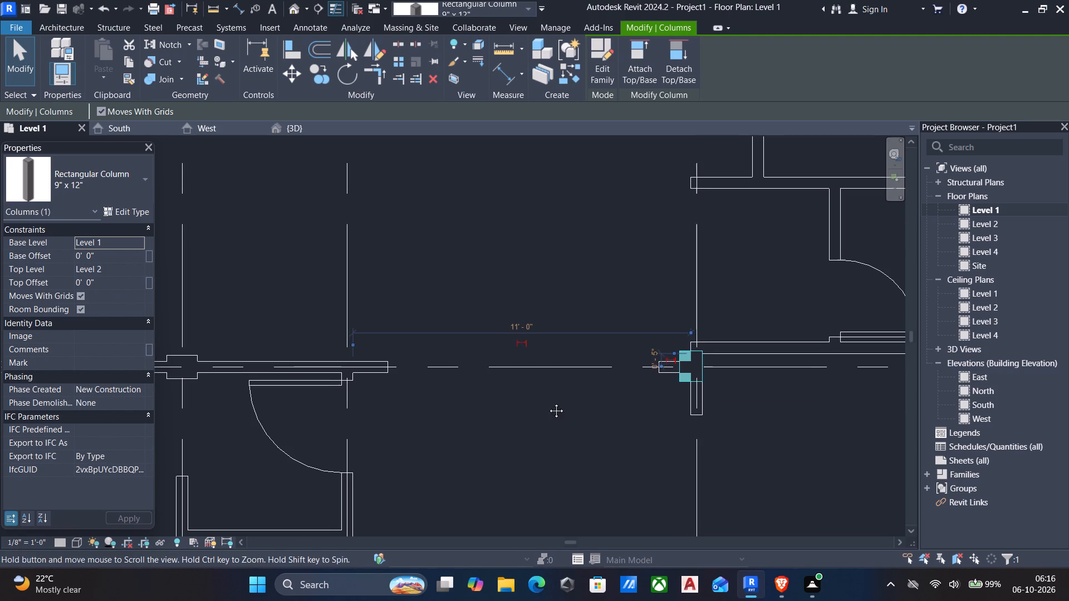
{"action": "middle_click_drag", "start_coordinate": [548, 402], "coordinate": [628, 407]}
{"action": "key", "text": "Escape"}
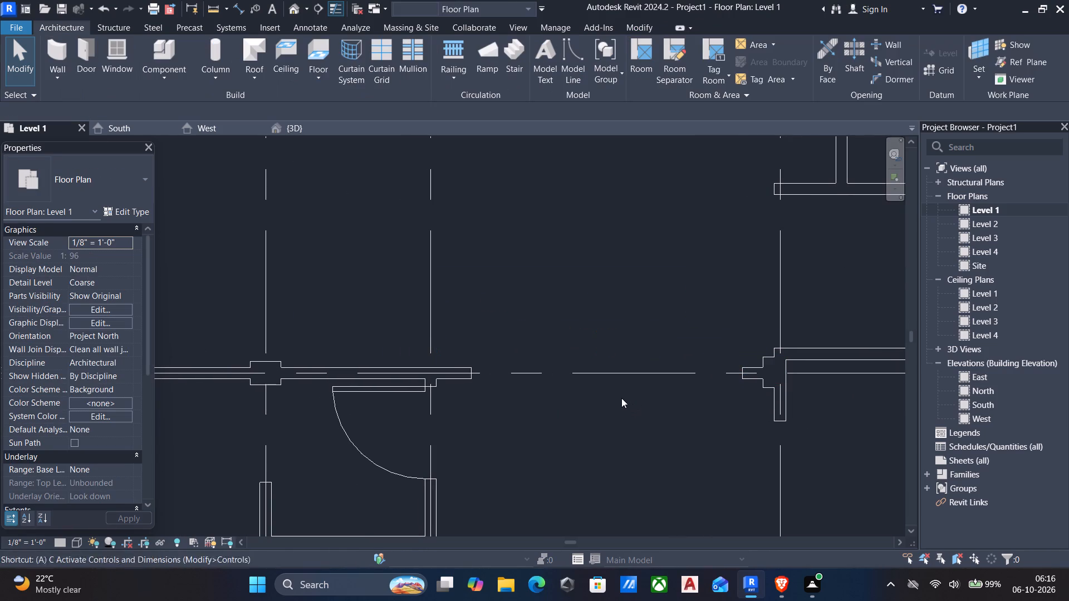
Align the north face of the column at grids 4 and 7 with the north face of the column at grids 2 and 7.
{"action": "key", "text": "a"}
{"action": "key", "text": "l"}
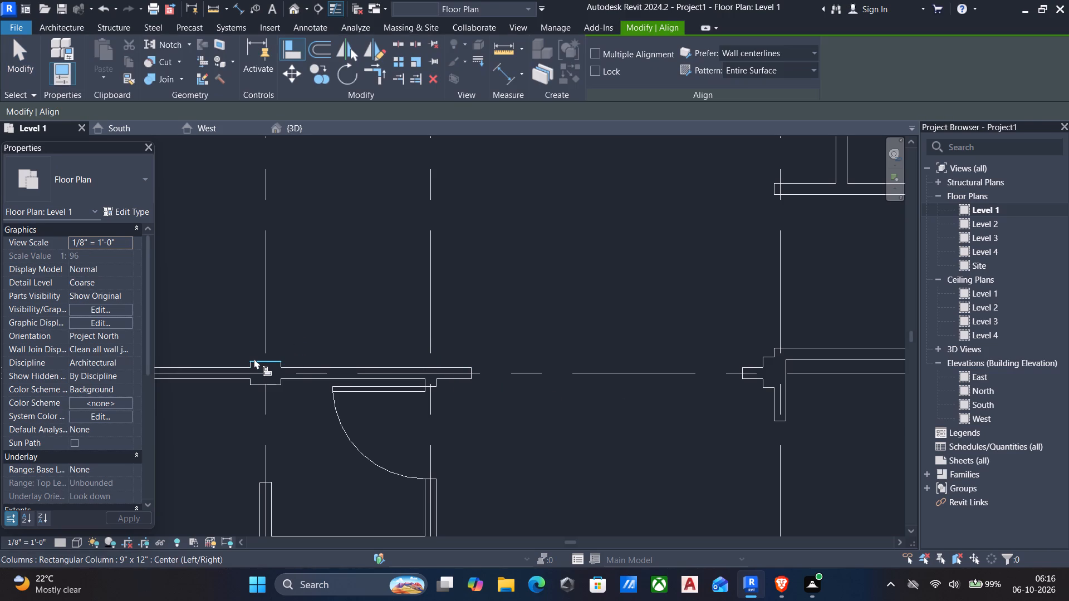
{"action": "left_click", "coordinate": [253, 358]}
{"action": "scroll", "coordinate": [767, 357], "scroll_direction": "up", "scroll_amount": 3}
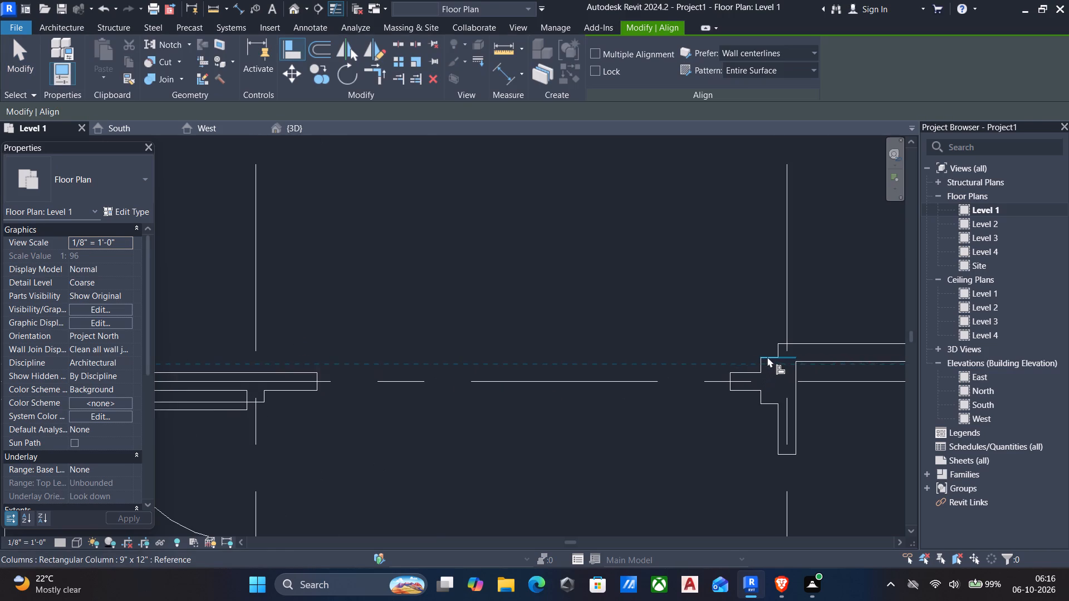
{"action": "left_click", "coordinate": [767, 357]}
Align the north face of the column at grids 1 and 7 with the north face of the column at grids 2 and 7.
{"action": "scroll", "coordinate": [769, 377], "scroll_direction": "down", "scroll_amount": 3}
{"action": "middle_click_drag", "start_coordinate": [576, 429], "coordinate": [823, 423]}
{"action": "scroll", "coordinate": [674, 426], "scroll_direction": "down", "scroll_amount": 1}
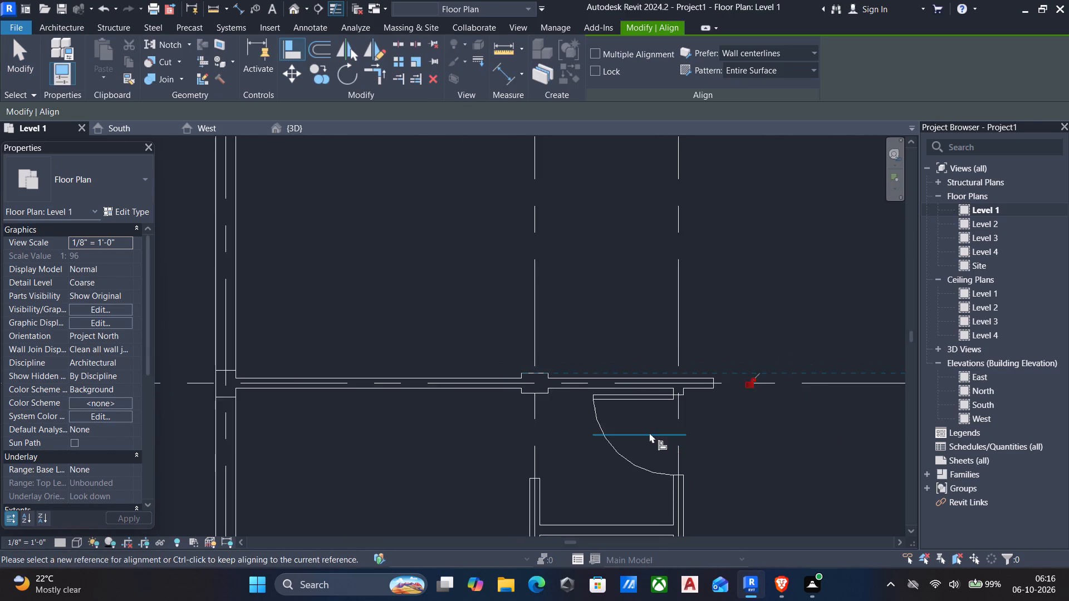
{"action": "middle_click_drag", "start_coordinate": [649, 434], "coordinate": [797, 445]}
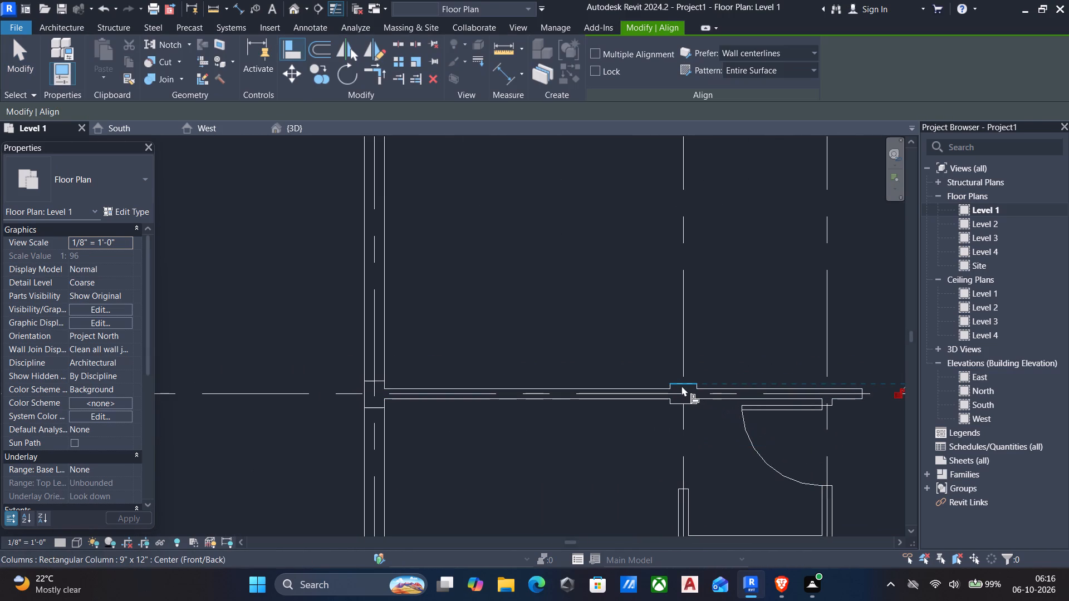
{"action": "scroll", "coordinate": [679, 382], "scroll_direction": "up", "scroll_amount": 4}
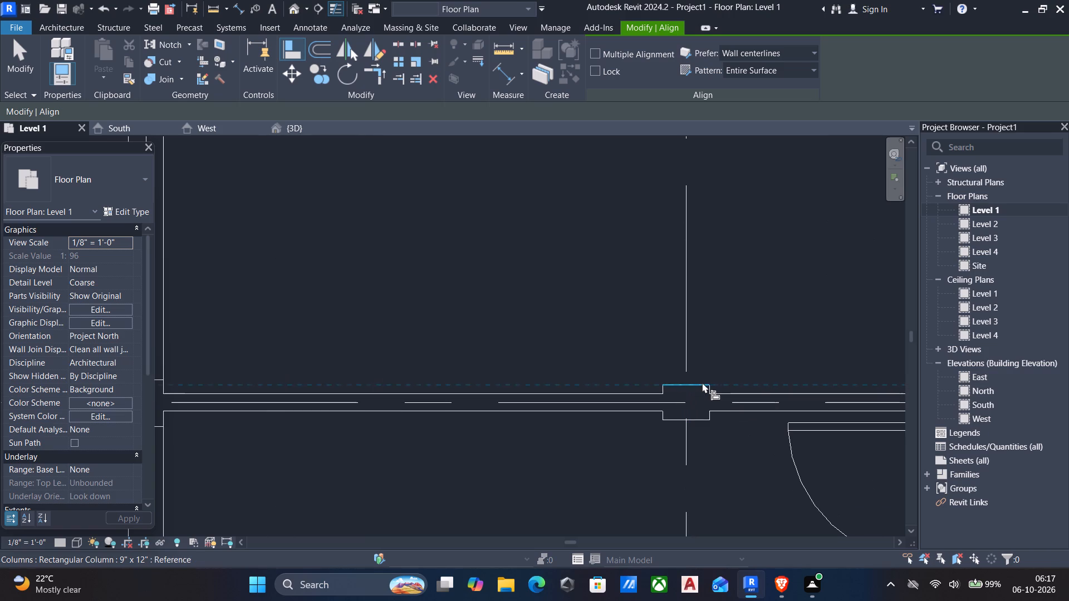
{"action": "left_click", "coordinate": [702, 382]}
{"action": "scroll", "coordinate": [663, 392], "scroll_direction": "down", "scroll_amount": 3}
{"action": "middle_click_drag", "start_coordinate": [631, 412], "coordinate": [815, 444]}
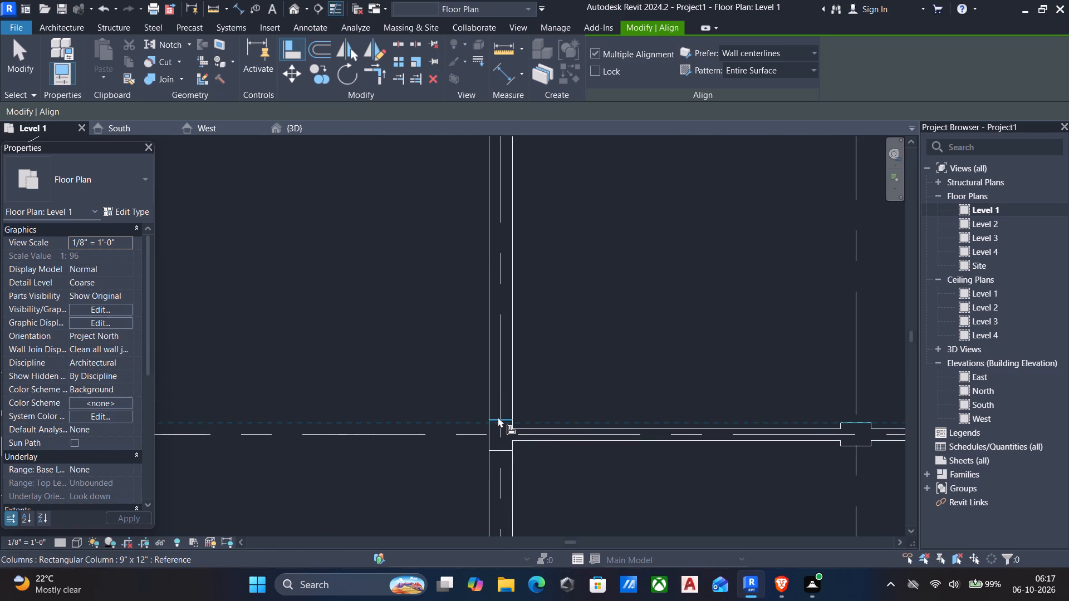
{"action": "left_click", "coordinate": [498, 417], "text": "ctrl"}
Align the north face of the column at grids 5 and 7 with the north face of the column at grids 2 and 7.
{"action": "scroll", "coordinate": [557, 425], "scroll_direction": "down", "scroll_amount": 3}
{"action": "middle_click_drag", "start_coordinate": [584, 436], "coordinate": [455, 440]}
{"action": "scroll", "coordinate": [529, 461], "scroll_direction": "down", "scroll_amount": 3}
{"action": "middle_click_drag", "start_coordinate": [668, 476], "coordinate": [343, 439]}
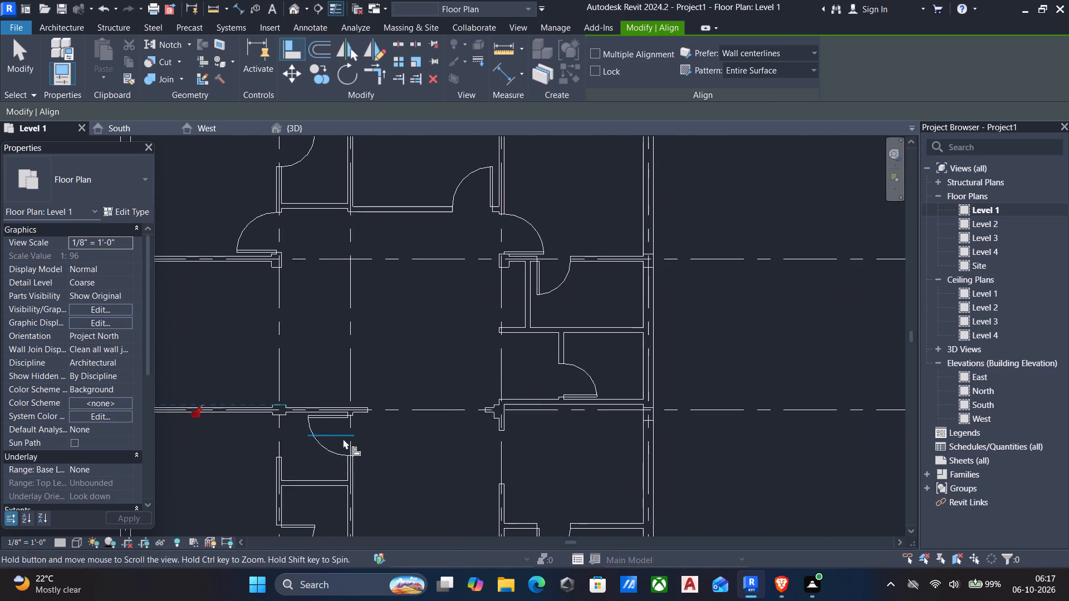
{"action": "middle_click_drag", "start_coordinate": [343, 439], "coordinate": [344, 439]}
{"action": "scroll", "coordinate": [650, 407], "scroll_direction": "up", "scroll_amount": 2, "text": "ctrl"}
{"action": "left_click", "coordinate": [650, 407], "text": "ctrl"}
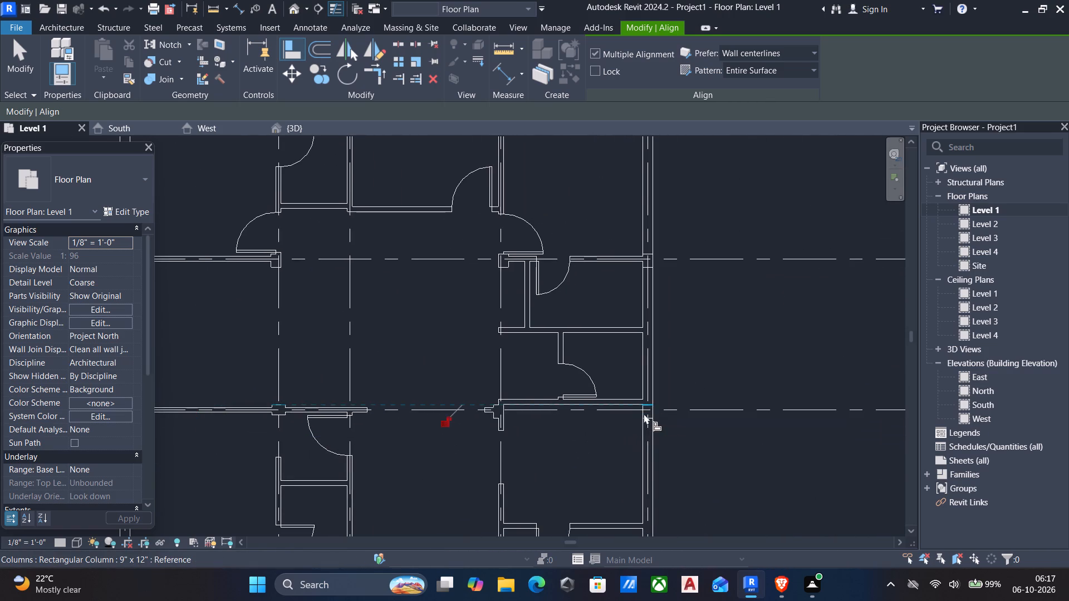
{"action": "scroll", "coordinate": [636, 424], "scroll_direction": "down", "scroll_amount": 3, "text": "ctrl"}
{"action": "middle_click_drag", "start_coordinate": [636, 430], "coordinate": [732, 418]}
{"action": "key", "text": "Escape"}
{"action": "scroll", "coordinate": [690, 439], "scroll_direction": "down", "scroll_amount": 3}
{"action": "middle_click_drag", "start_coordinate": [684, 446], "coordinate": [759, 389]}
{"action": "middle_click_drag", "start_coordinate": [657, 441], "coordinate": [681, 413]}
{"action": "key", "text": "Escape"}
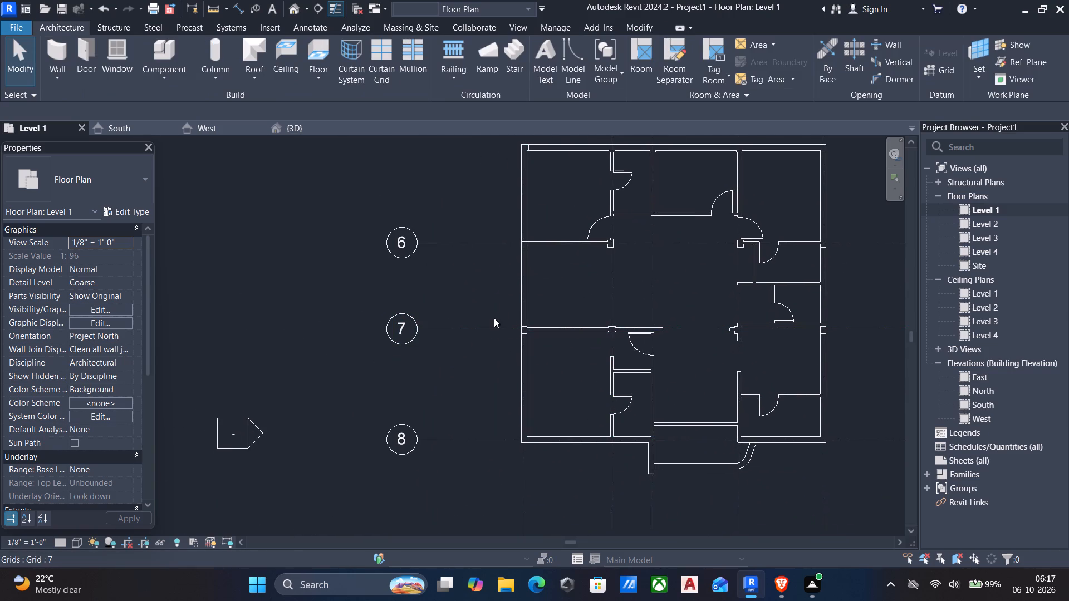
Create a similar 9" x 12" column at the wall corner at grids 1 and 8, its long side along grid 8.
{"action": "left_click_drag", "start_coordinate": [494, 317], "coordinate": [537, 363]}
{"action": "type", "text": "co"}
{"action": "scroll", "coordinate": [519, 396], "scroll_direction": "up", "scroll_amount": 5}
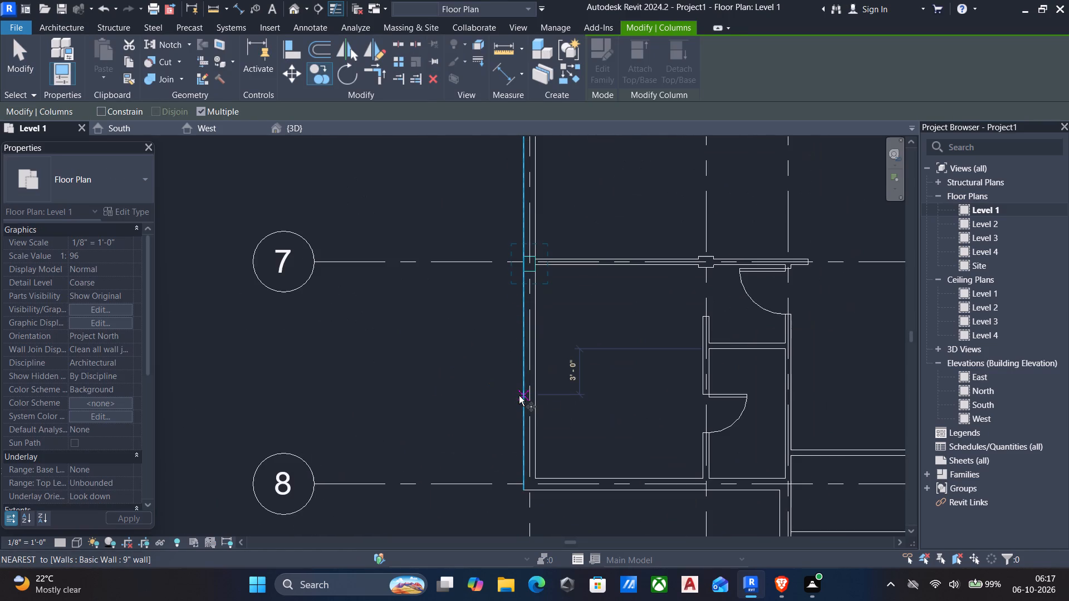
{"action": "key", "text": "Escape"}
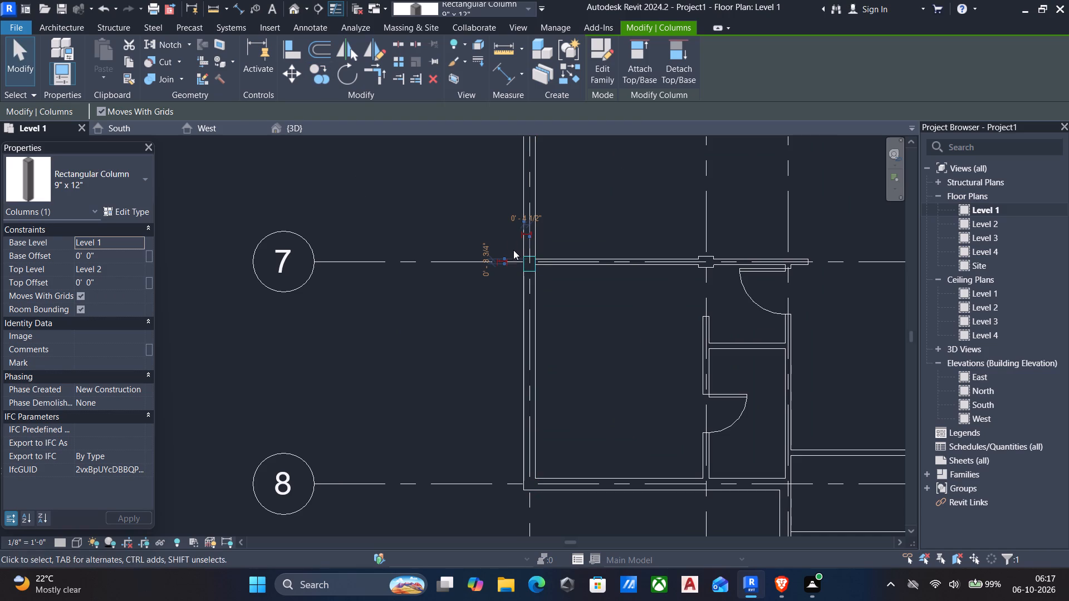
{"action": "key", "text": "c"}
{"action": "key", "text": "s"}
{"action": "middle_click_drag", "start_coordinate": [536, 372], "coordinate": [534, 321]}
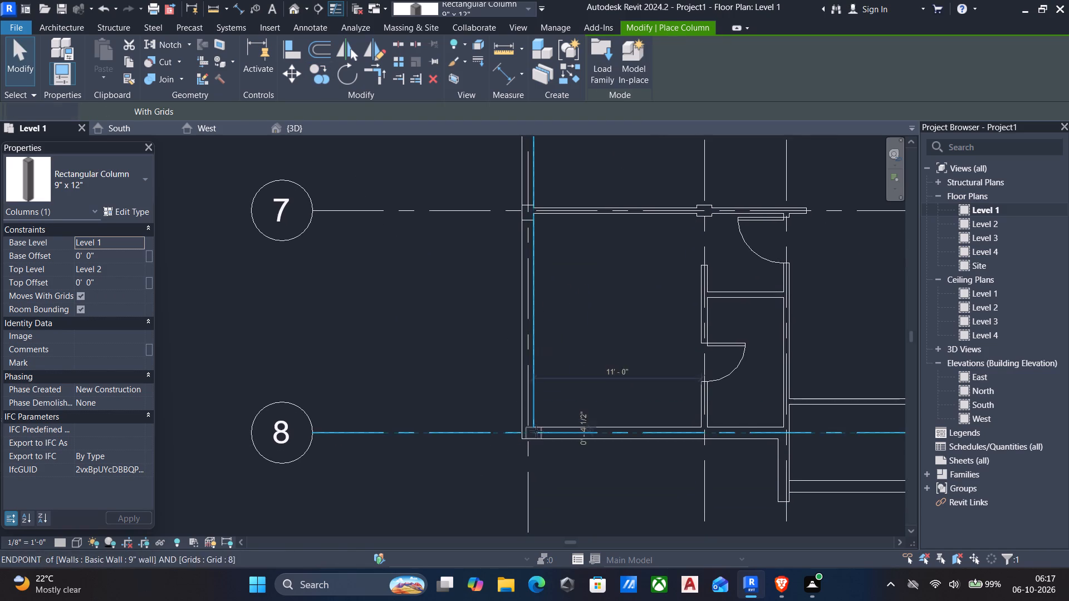
{"action": "scroll", "coordinate": [536, 432], "scroll_direction": "up", "scroll_amount": 5}
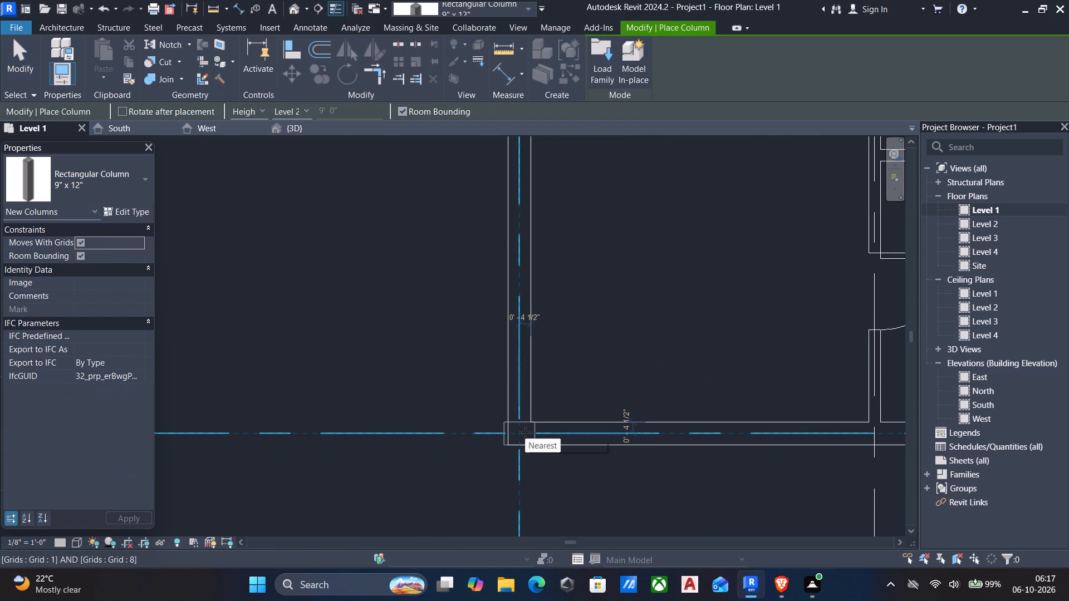
{"action": "left_click", "coordinate": [525, 432]}
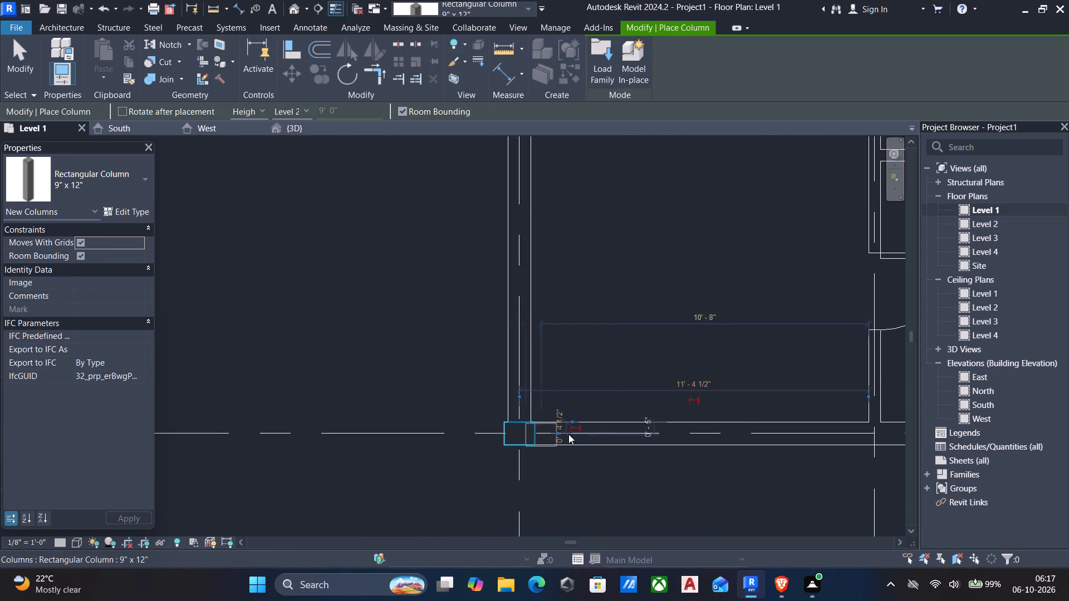
Place a 9" x 12" column at the wall junction at grids 3 and 8, long side along grid 8, and unjoin the overlapping elements.
{"action": "scroll", "coordinate": [623, 437], "scroll_direction": "down", "scroll_amount": 4}
{"action": "middle_click_drag", "start_coordinate": [635, 447], "coordinate": [359, 418]}
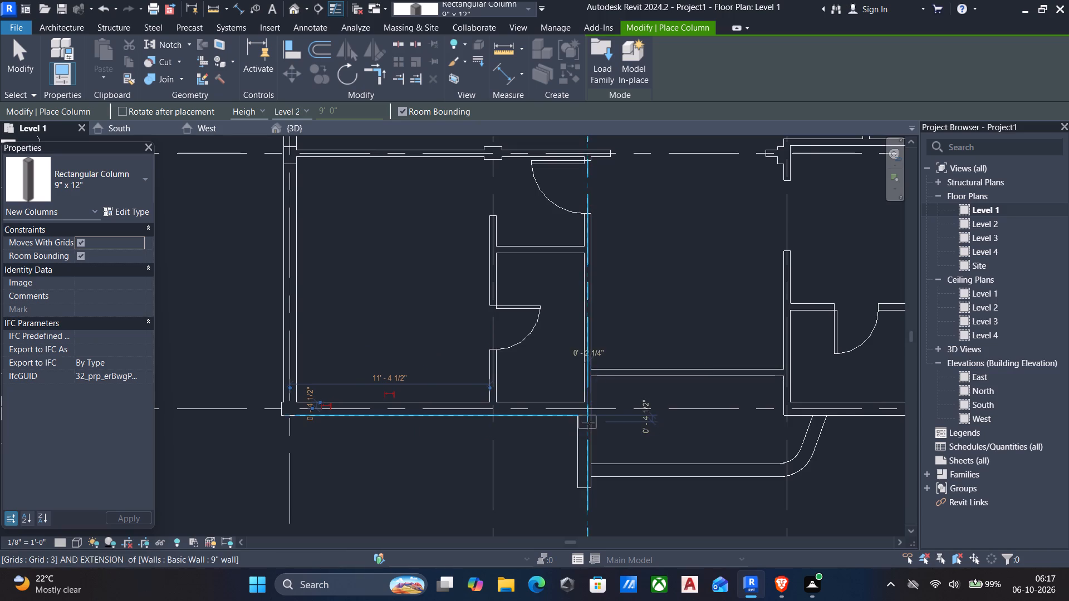
{"action": "scroll", "coordinate": [586, 421], "scroll_direction": "up", "scroll_amount": 5}
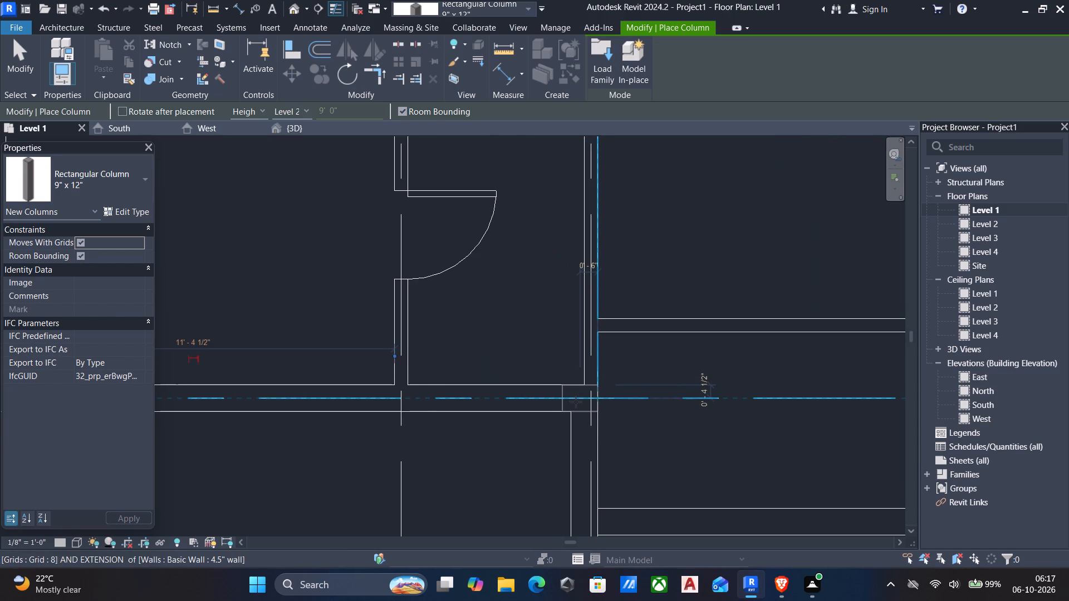
{"action": "left_click", "coordinate": [576, 402]}
{"action": "scroll", "coordinate": [576, 402], "scroll_direction": "down", "scroll_amount": 4}
{"action": "middle_click_drag", "start_coordinate": [587, 428], "coordinate": [420, 417]}
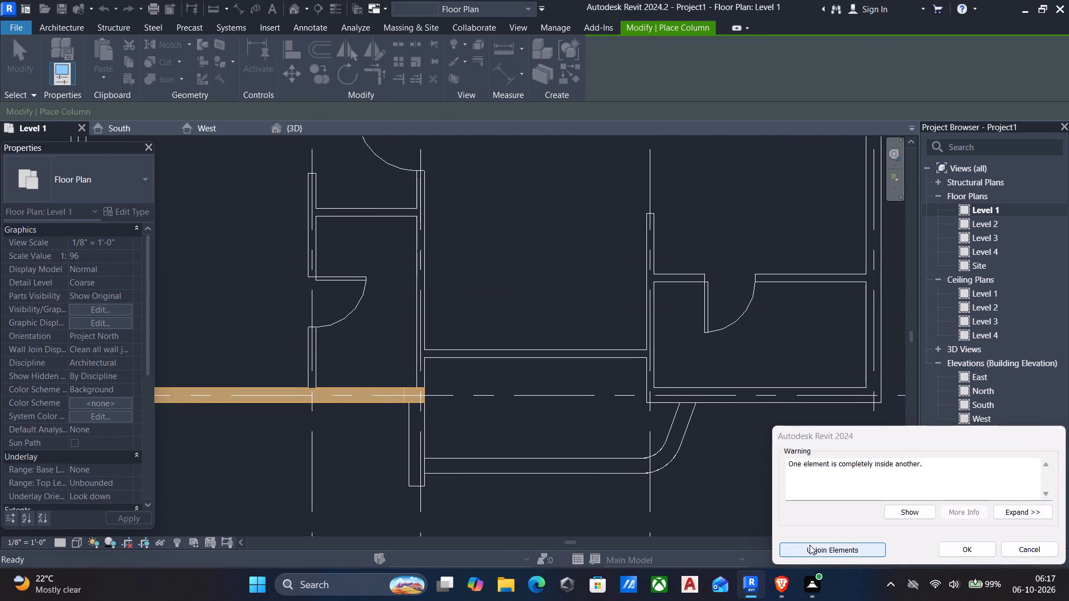
{"action": "left_click", "coordinate": [814, 546]}
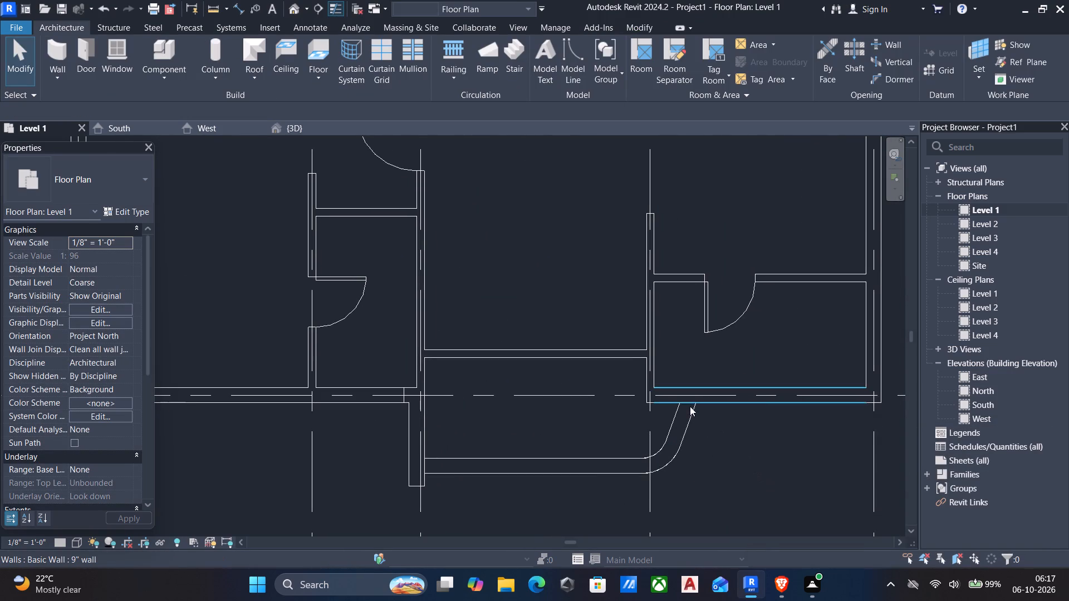
Create a similar 9" x 12" column at the wall corner at grids 4 and 8, rotated with its long side along grid 4.
{"action": "scroll", "coordinate": [675, 398], "scroll_direction": "up", "scroll_amount": 2}
{"action": "left_click", "coordinate": [325, 392]}
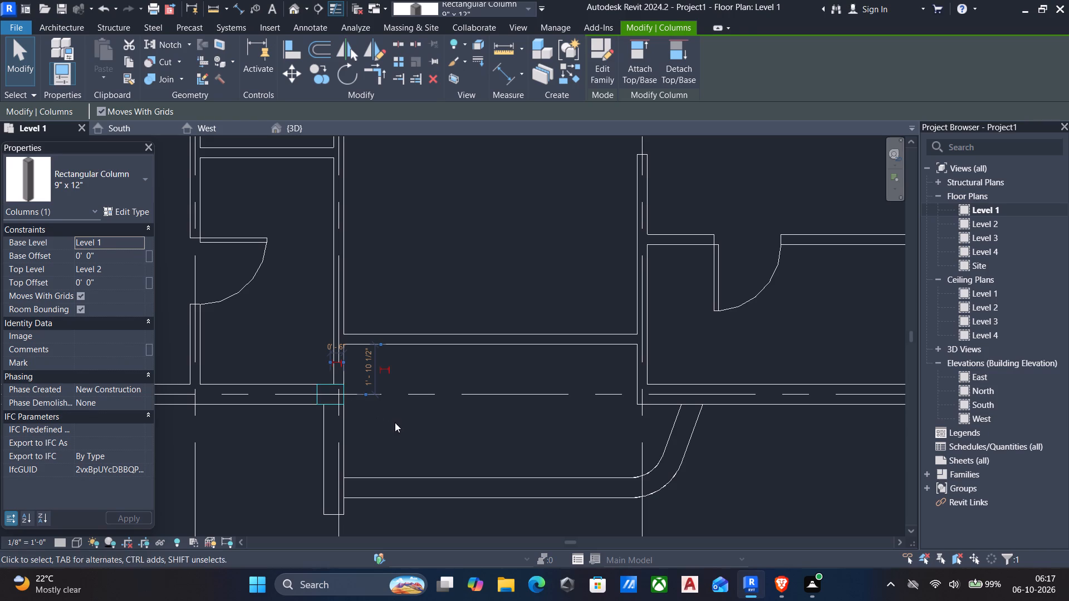
{"action": "key", "text": "c"}
{"action": "key", "text": "s"}
{"action": "scroll", "coordinate": [678, 393], "scroll_direction": "up", "scroll_amount": 5}
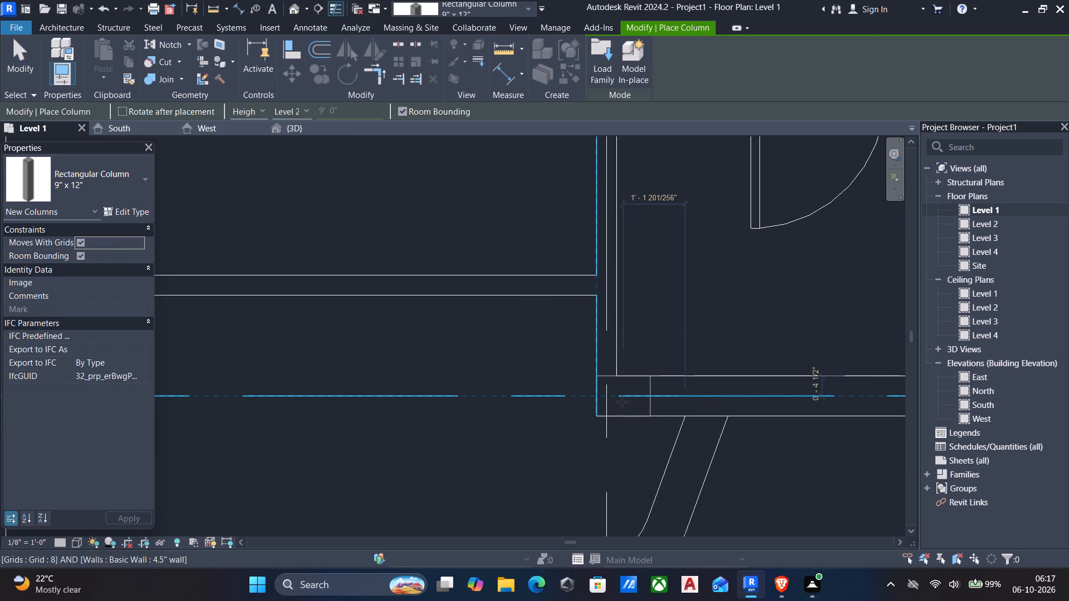
{"action": "key", "text": "space"}
{"action": "key", "text": "space"}
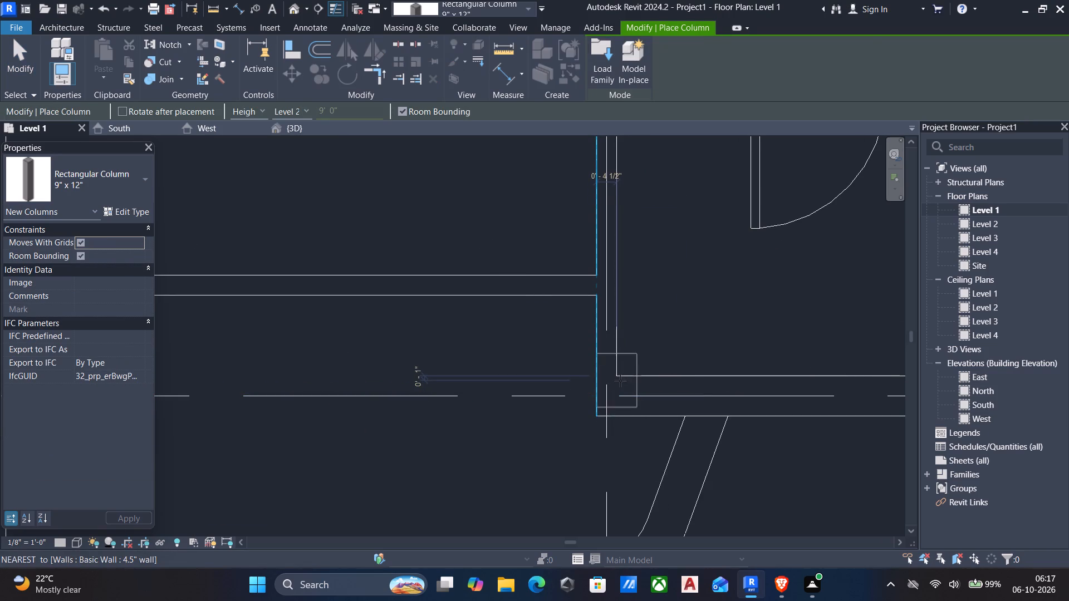
{"action": "left_click", "coordinate": [620, 388]}
{"action": "scroll", "coordinate": [619, 396], "scroll_direction": "down", "scroll_amount": 4}
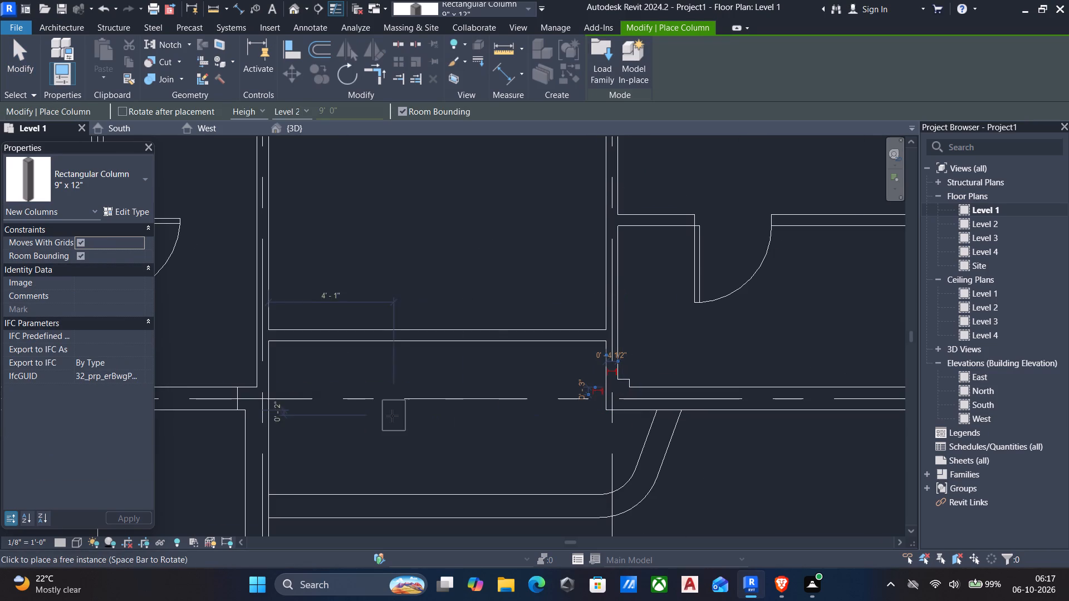
Place a 9" x 12" column at the wall corner at grids 5 and 8, long side along grid 5, and unjoin the overlapping elements.
{"action": "scroll", "coordinate": [568, 417], "scroll_direction": "down", "scroll_amount": 2}
{"action": "middle_click_drag", "start_coordinate": [634, 433], "coordinate": [459, 430]}
{"action": "scroll", "coordinate": [664, 401], "scroll_direction": "up", "scroll_amount": 3}
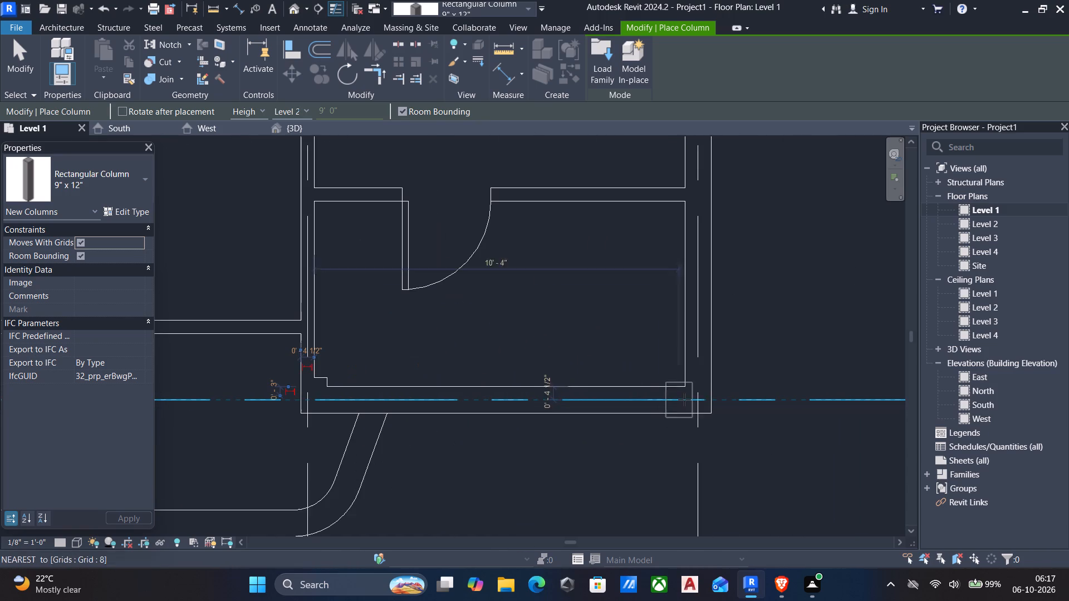
{"action": "scroll", "coordinate": [698, 394], "scroll_direction": "up", "scroll_amount": 1}
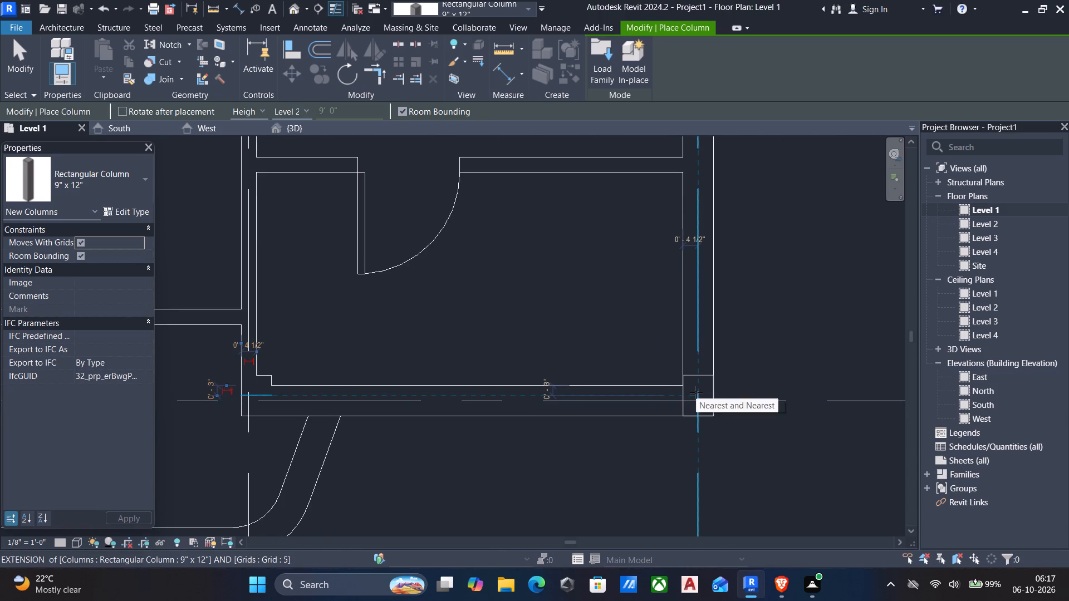
{"action": "left_click", "coordinate": [696, 392]}
{"action": "scroll", "coordinate": [698, 396], "scroll_direction": "down", "scroll_amount": 2}
{"action": "left_click", "coordinate": [815, 546]}
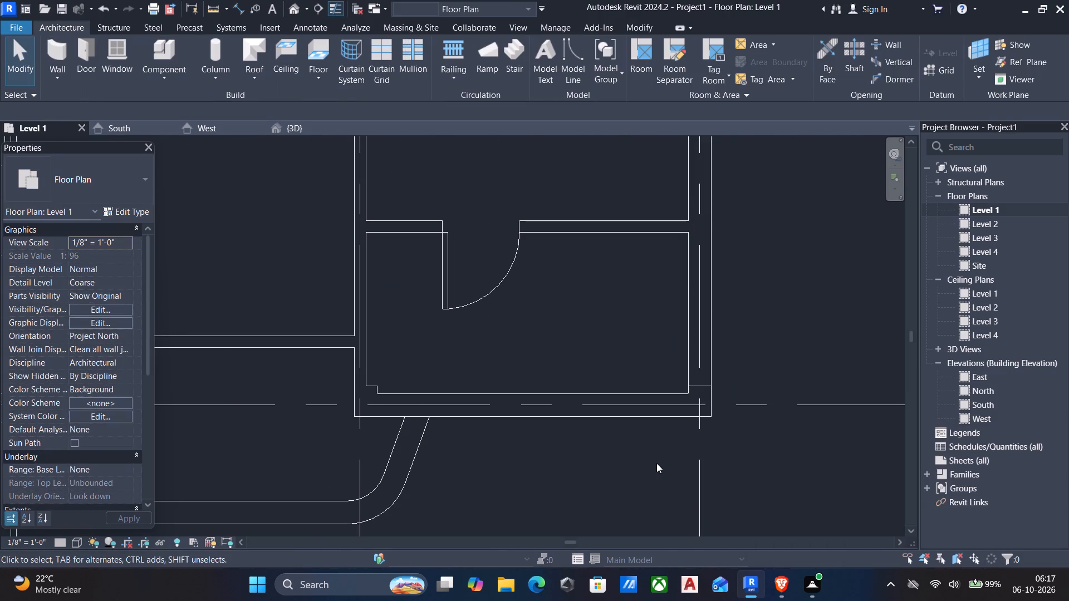
Rotate the column at grids 3 and 8 lengthwise along grid 3 and nudge it flush with the east and south wall faces.
{"action": "scroll", "coordinate": [655, 463], "scroll_direction": "down", "scroll_amount": 3}
{"action": "middle_click_drag", "start_coordinate": [677, 454], "coordinate": [900, 421]}
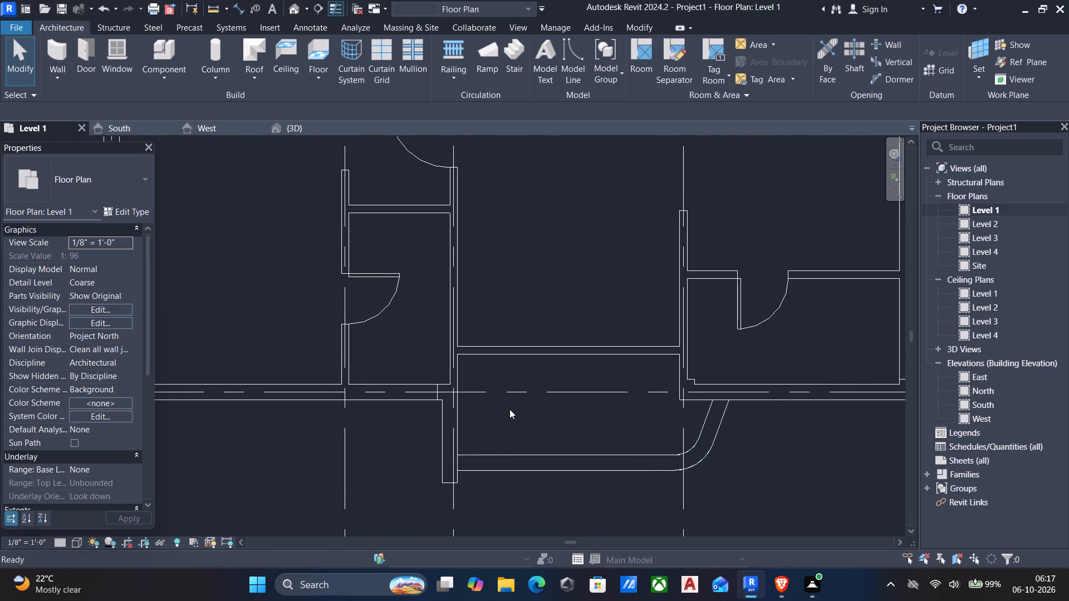
{"action": "key", "text": "Escape"}
{"action": "left_click", "coordinate": [439, 394]}
{"action": "key", "text": "space"}
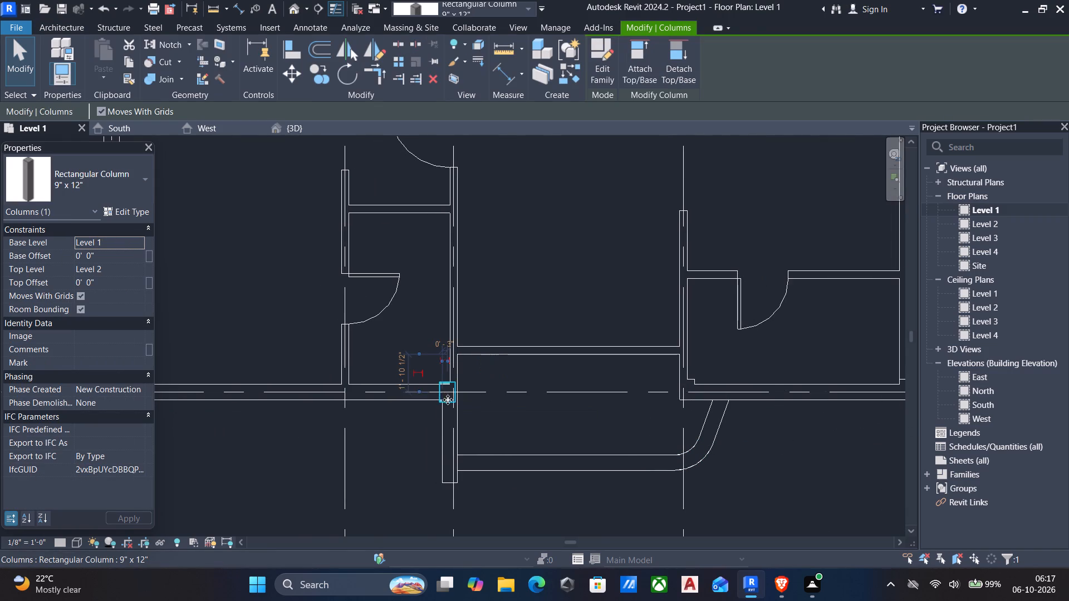
{"action": "scroll", "coordinate": [470, 407], "scroll_direction": "up", "scroll_amount": 10}
{"action": "key", "text": "Right"}
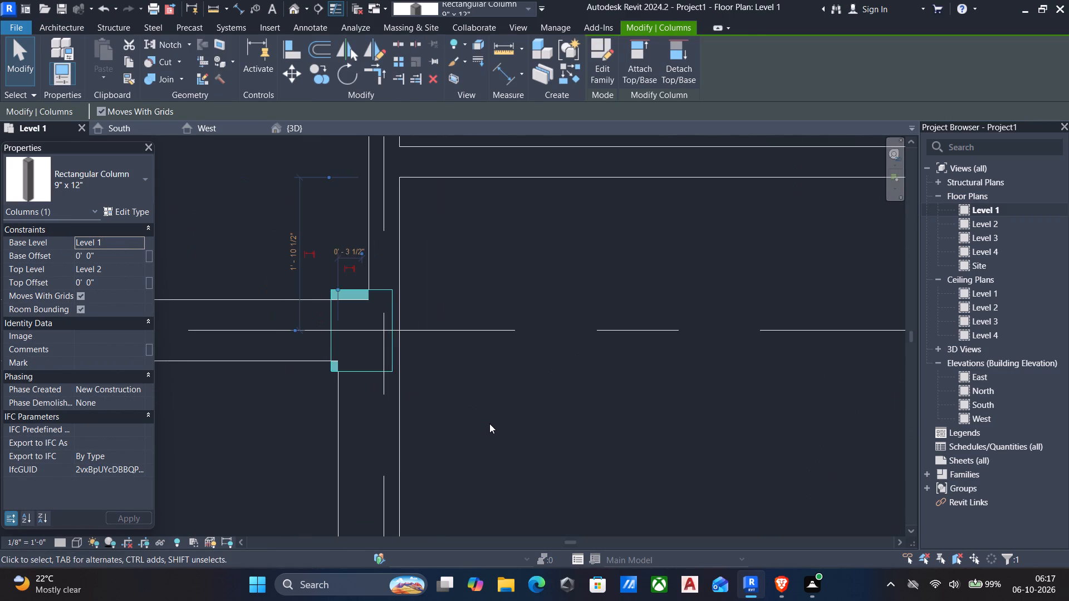
{"action": "key", "text": "Right"}
{"action": "key", "text": "Right"}
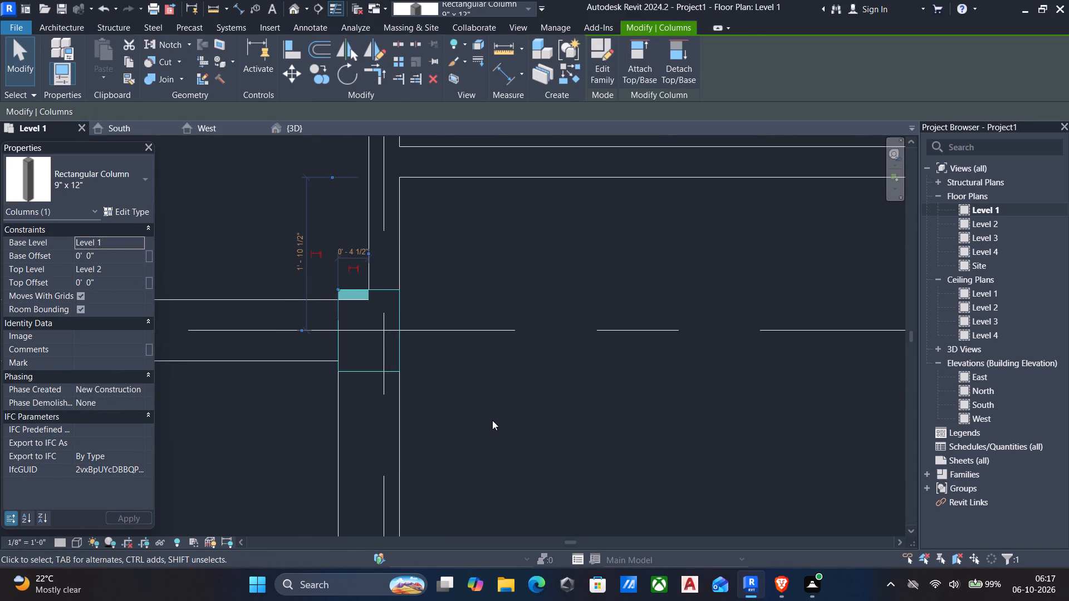
{"action": "key", "text": "Up"}
{"action": "key", "text": "Up"}
{"action": "key", "text": "Up"}
Review the columns along grid 8 and across the Level 1 plan, dismissing the power-saving notification.
{"action": "scroll", "coordinate": [492, 420], "scroll_direction": "down", "scroll_amount": 4}
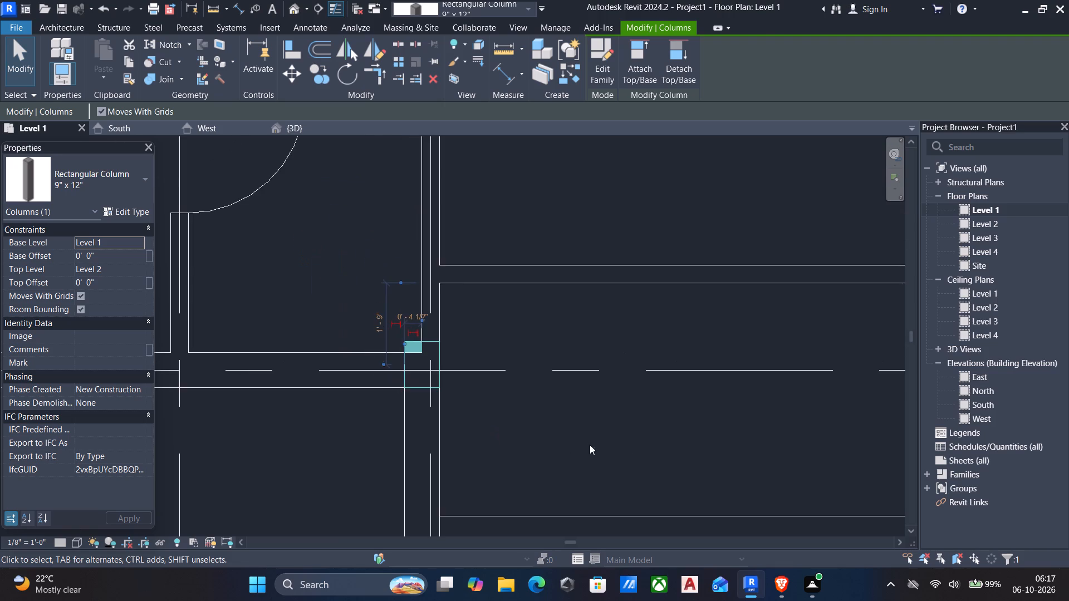
{"action": "scroll", "coordinate": [638, 451], "scroll_direction": "down", "scroll_amount": 3}
{"action": "middle_click_drag", "start_coordinate": [649, 457], "coordinate": [515, 440]}
{"action": "middle_click_drag", "start_coordinate": [668, 426], "coordinate": [578, 422]}
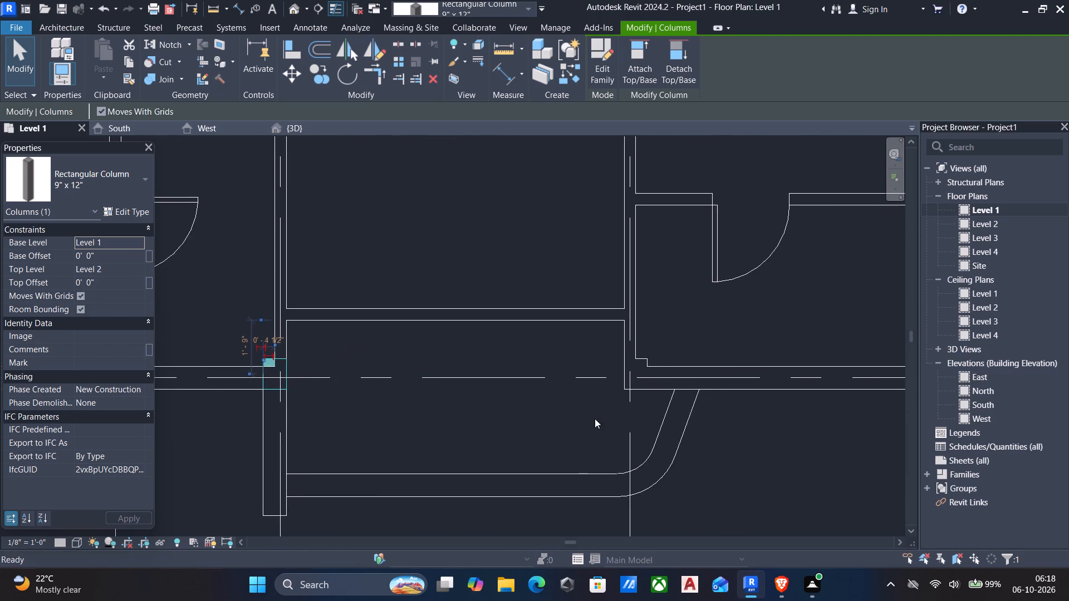
{"action": "middle_click_drag", "start_coordinate": [597, 418], "coordinate": [517, 427]}
{"action": "middle_click_drag", "start_coordinate": [648, 433], "coordinate": [599, 449]}
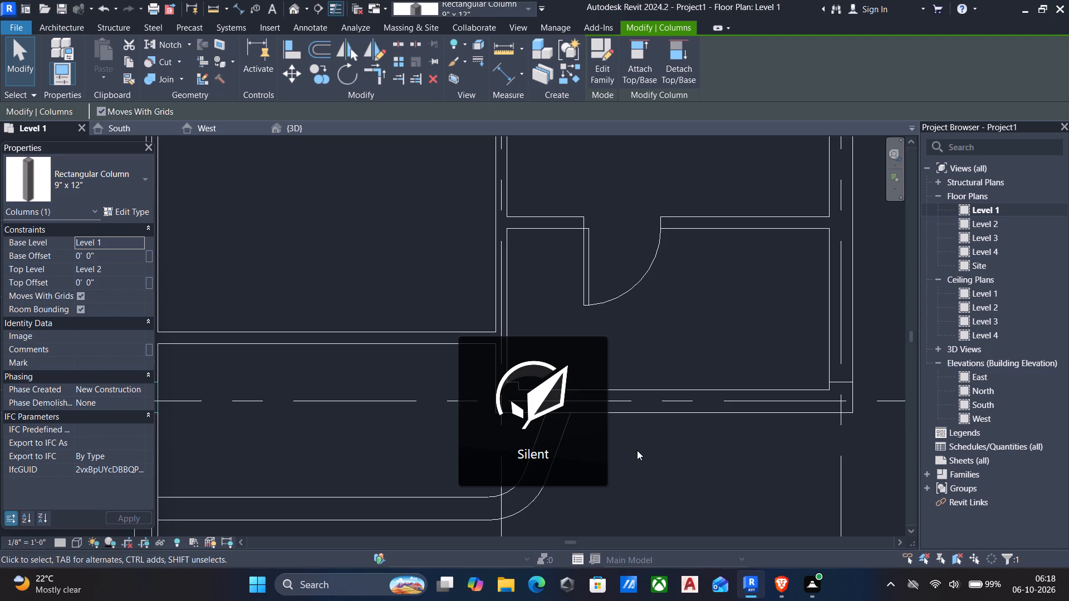
{"action": "scroll", "coordinate": [461, 371], "scroll_direction": "down", "scroll_amount": 6}
{"action": "middle_click_drag", "start_coordinate": [443, 381], "coordinate": [457, 383]}
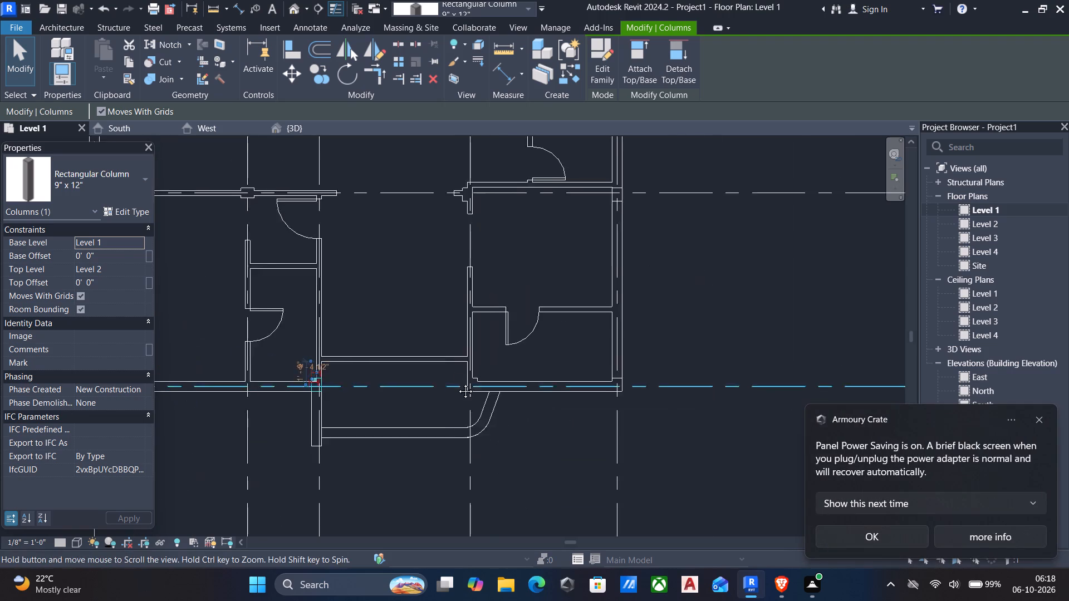
{"action": "middle_click_drag", "start_coordinate": [457, 383], "coordinate": [587, 390]}
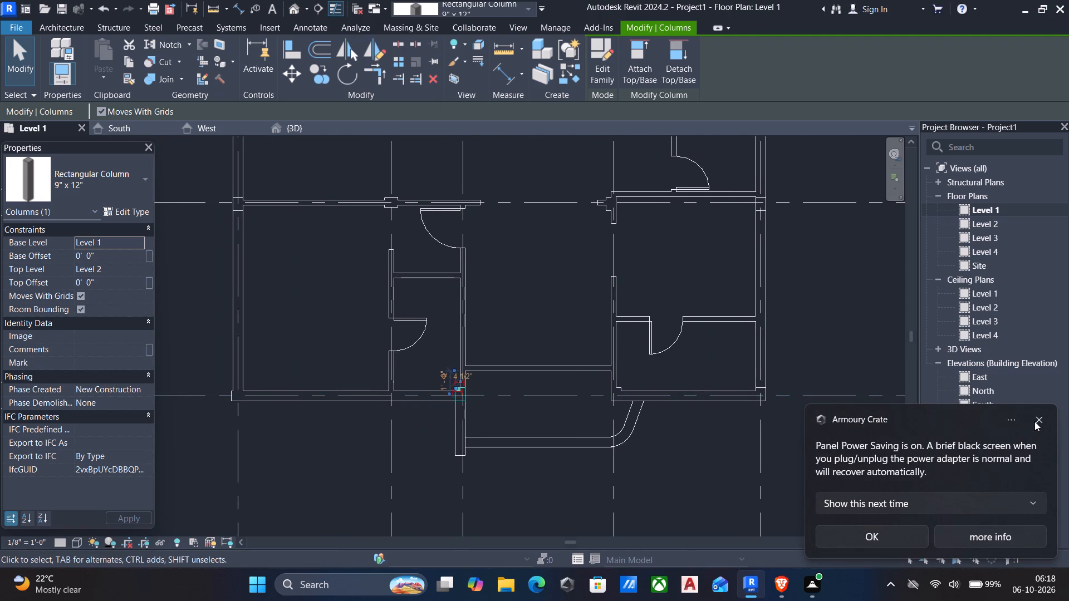
{"action": "left_click", "coordinate": [1042, 421]}
{"action": "scroll", "coordinate": [590, 329], "scroll_direction": "down", "scroll_amount": 4}
{"action": "middle_click_drag", "start_coordinate": [563, 326], "coordinate": [552, 362]}
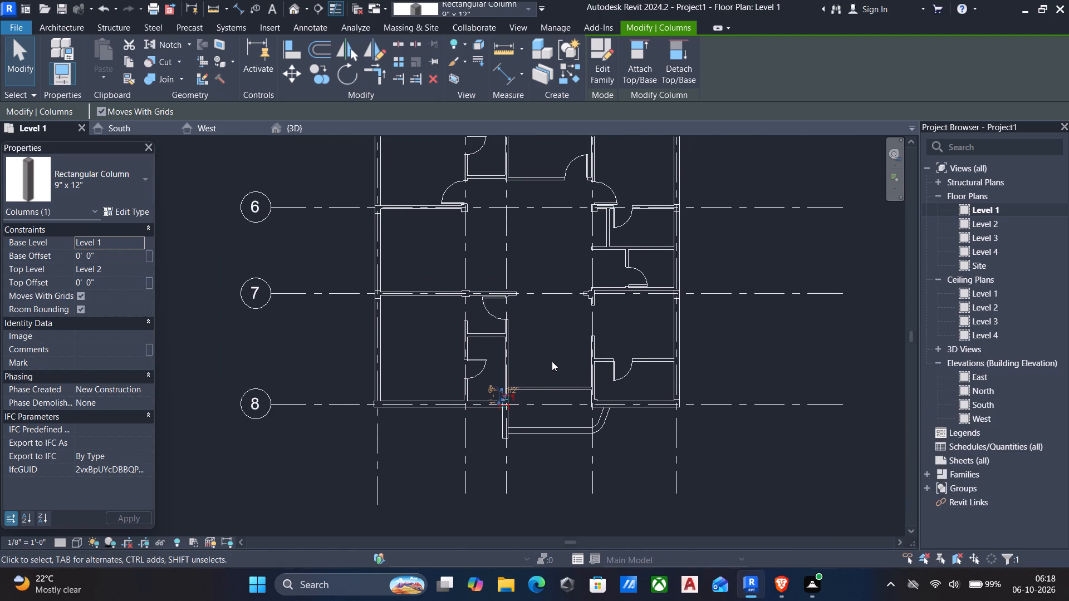
{"action": "key", "text": "Escape"}
{"action": "middle_click_drag", "start_coordinate": [533, 322], "coordinate": [539, 377]}
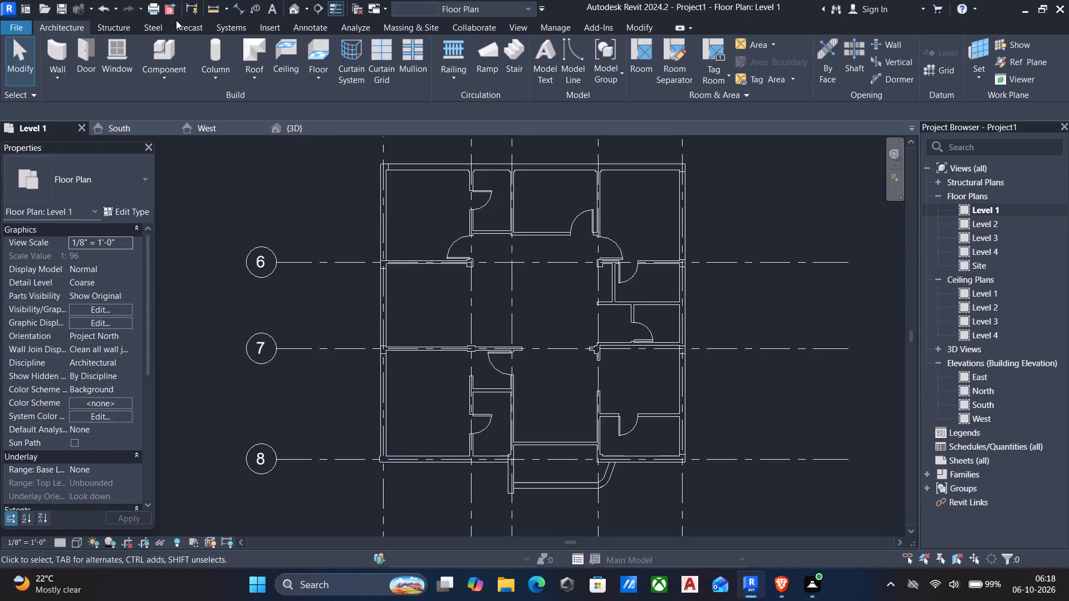
In the 3D view, select all 9" x 12" column instances in the project and set their top level to Level 3.
{"action": "left_click", "coordinate": [292, 9]}
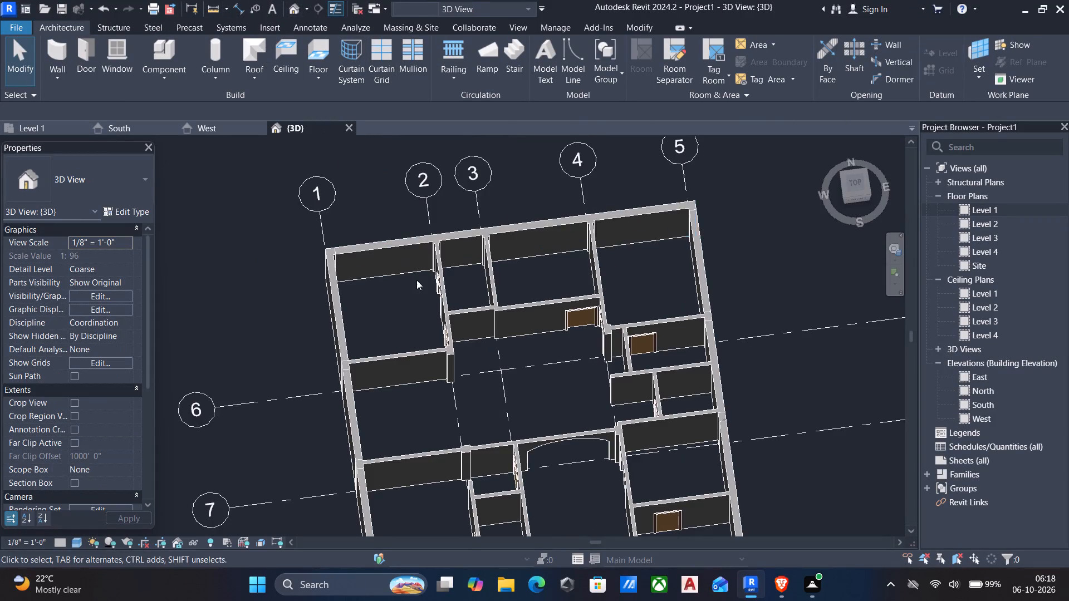
{"action": "scroll", "coordinate": [434, 313], "scroll_direction": "down", "scroll_amount": 4}
{"action": "middle_click_drag", "start_coordinate": [457, 297], "coordinate": [495, 277], "text": "shift"}
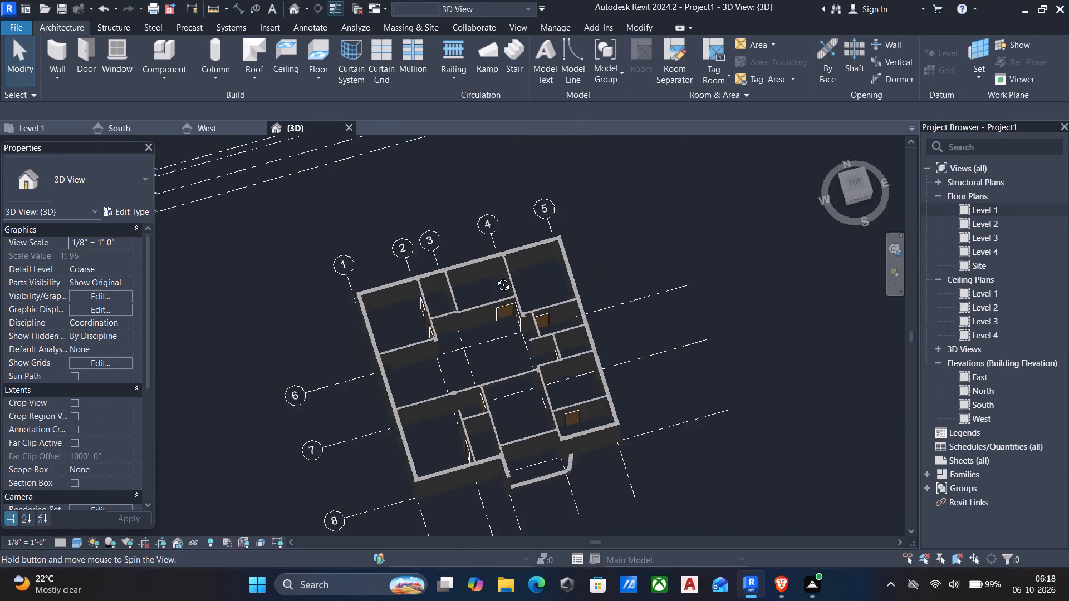
{"action": "middle_click_drag", "start_coordinate": [495, 277], "coordinate": [605, 222], "text": "shift"}
{"action": "middle_click_drag", "start_coordinate": [528, 405], "coordinate": [527, 328]}
{"action": "scroll", "coordinate": [492, 462], "scroll_direction": "up", "scroll_amount": 4}
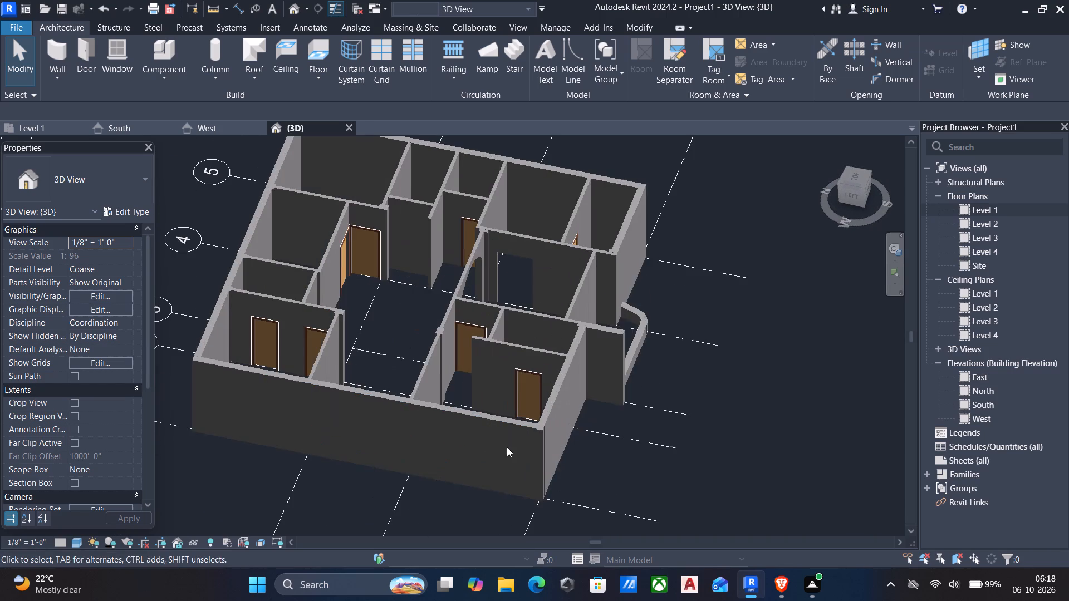
{"action": "left_click", "coordinate": [537, 434]}
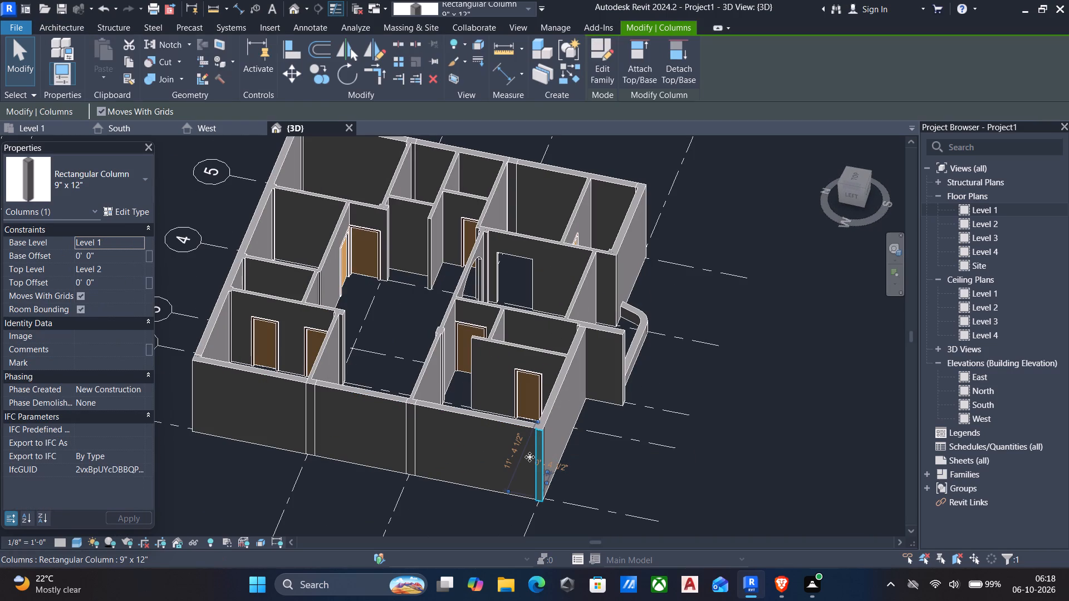
{"action": "type", "text": "sa"}
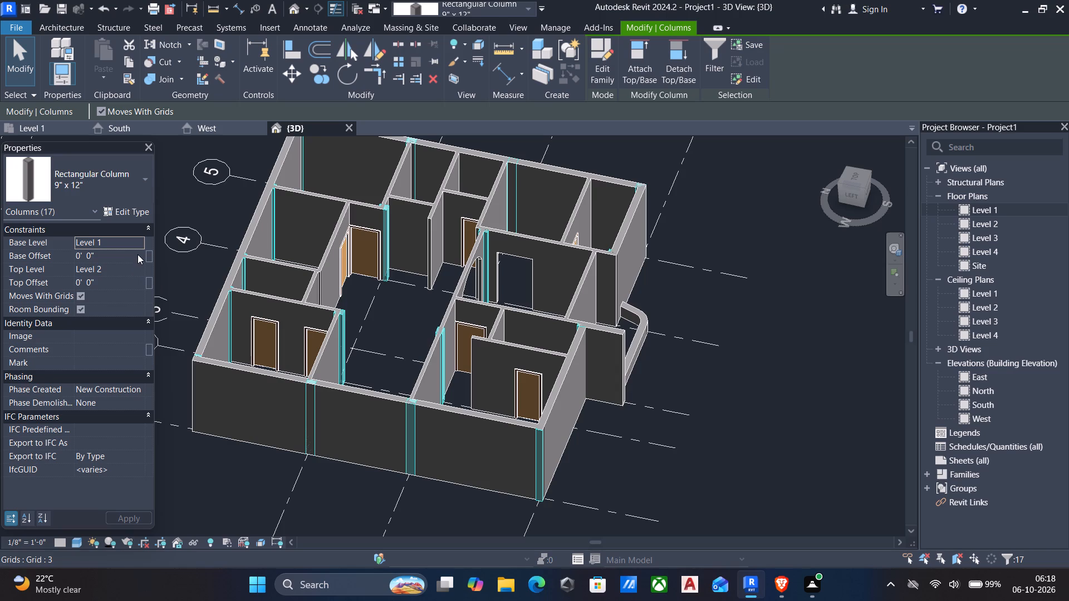
{"action": "left_click", "coordinate": [140, 269]}
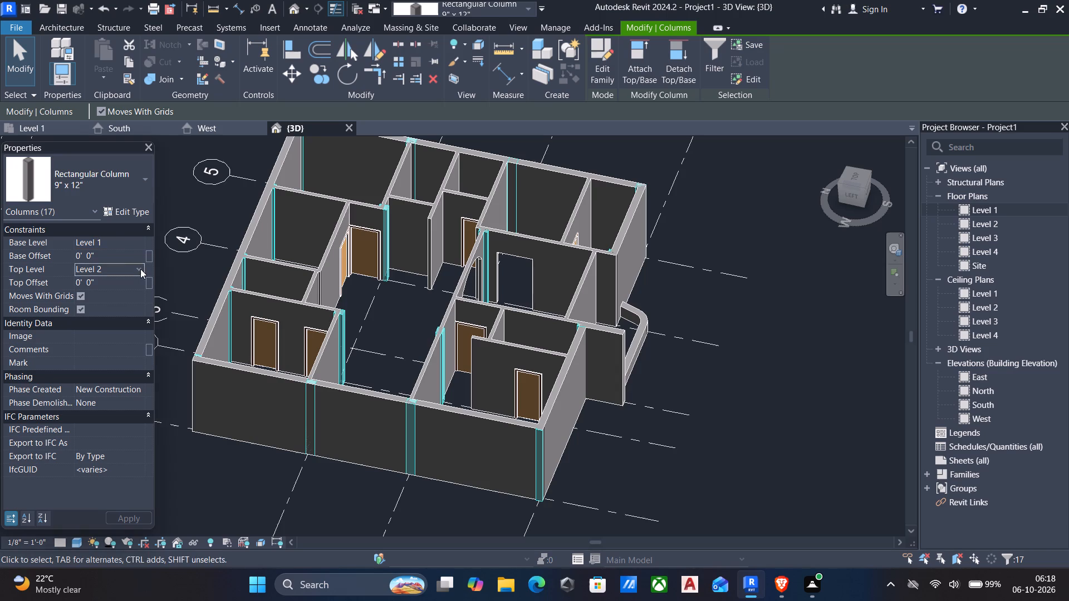
{"action": "left_click", "coordinate": [99, 304]}
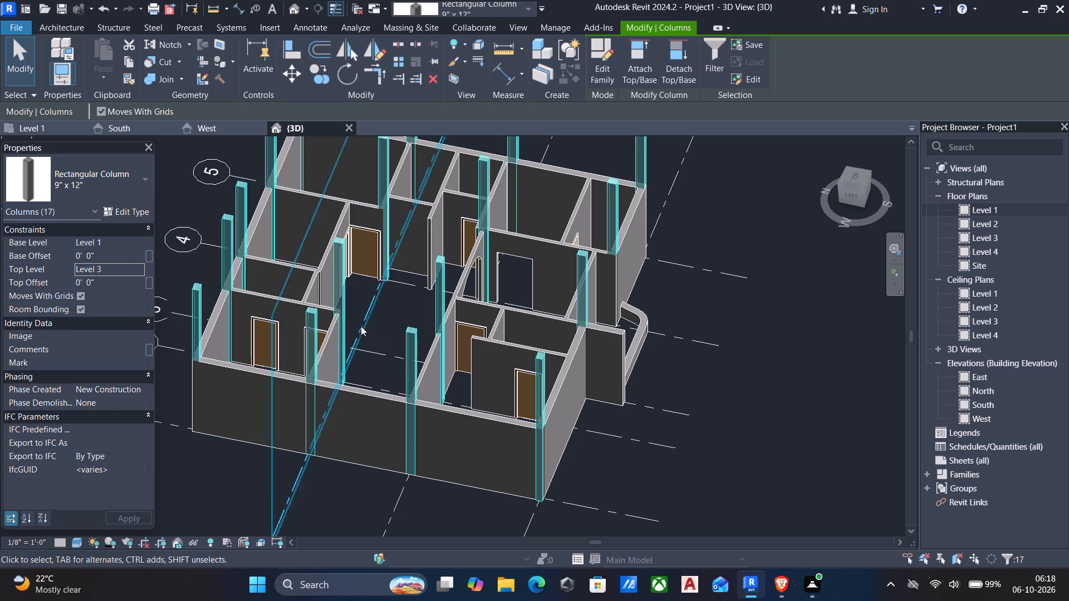
{"action": "key", "text": "Escape"}
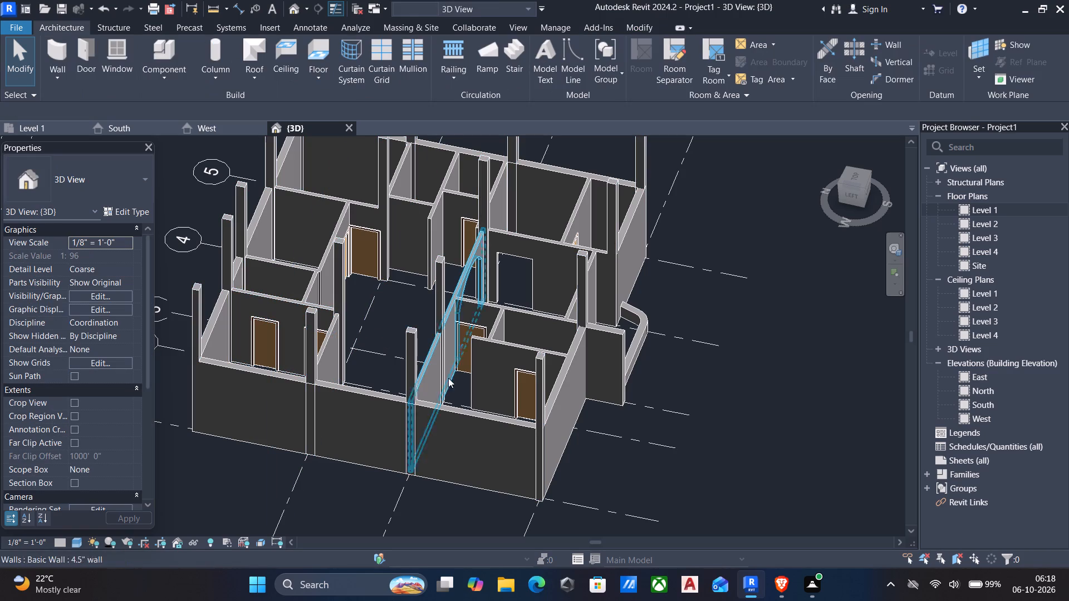
Inspect the columns' height and placement above the walls from several sides of the 3D model.
{"action": "scroll", "coordinate": [516, 418], "scroll_direction": "down", "scroll_amount": 2}
{"action": "middle_click_drag", "start_coordinate": [555, 422], "coordinate": [401, 363], "text": "shift"}
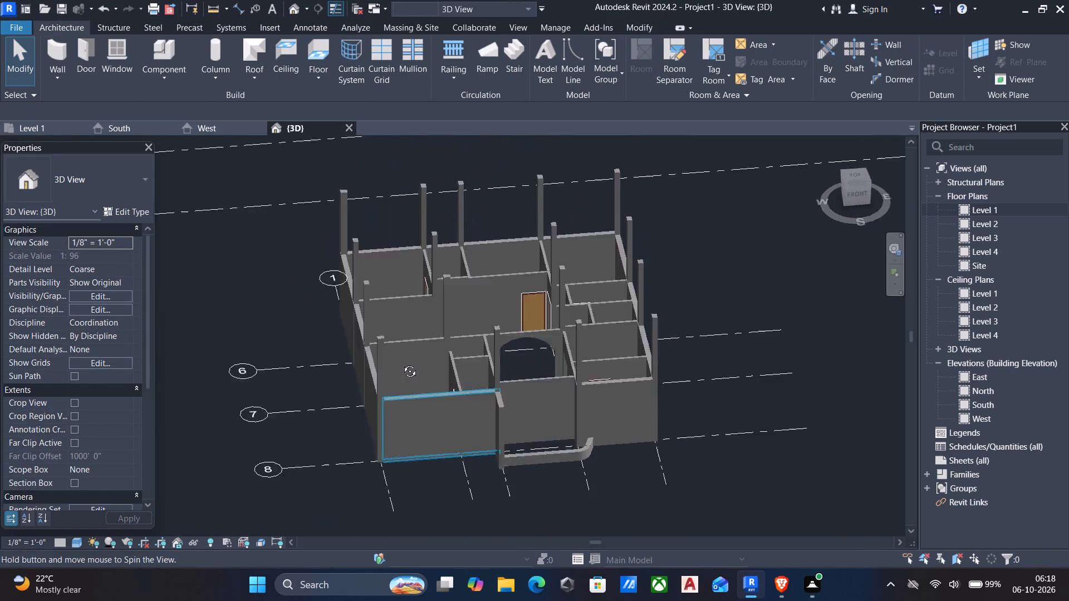
{"action": "middle_click_drag", "start_coordinate": [401, 363], "coordinate": [558, 395], "text": "shift"}
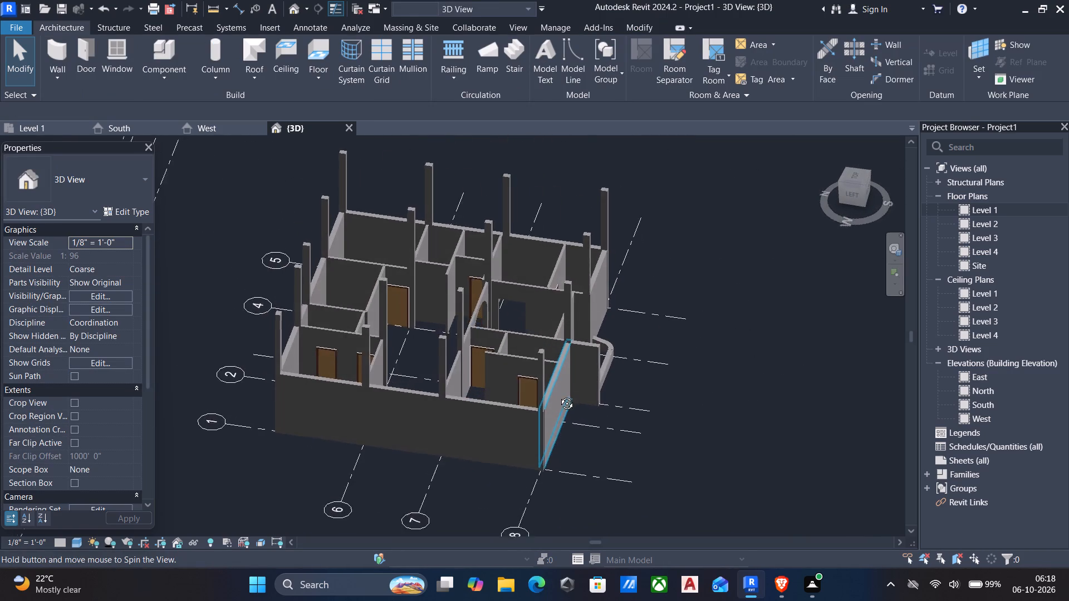
{"action": "middle_click_drag", "start_coordinate": [558, 395], "coordinate": [435, 374], "text": "shift"}
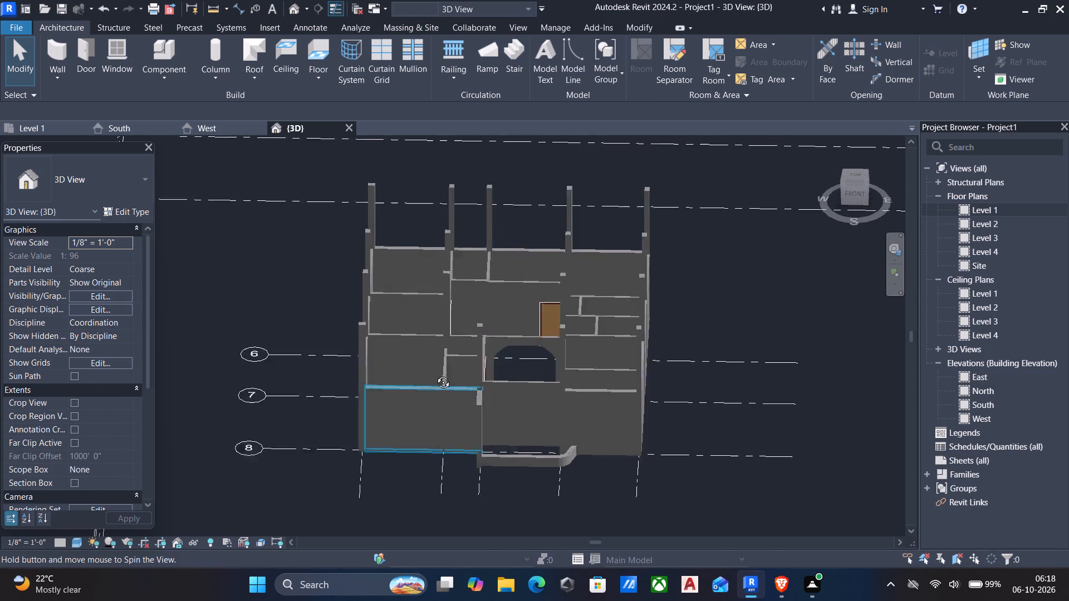
{"action": "middle_click_drag", "start_coordinate": [435, 374], "coordinate": [385, 356], "text": "shift"}
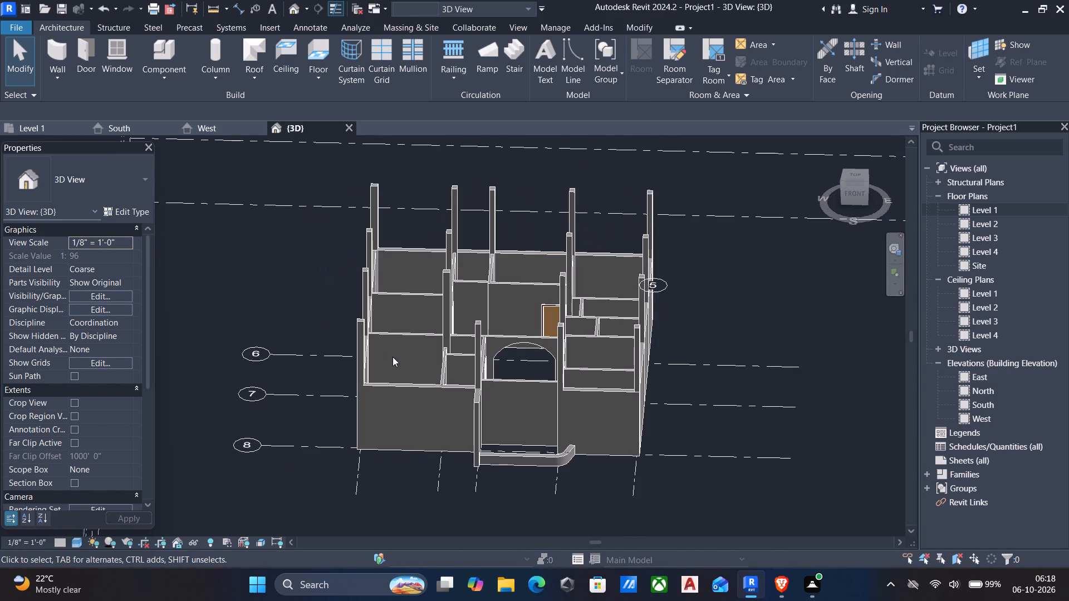
{"action": "middle_click_drag", "start_coordinate": [403, 366], "coordinate": [595, 311], "text": "shift"}
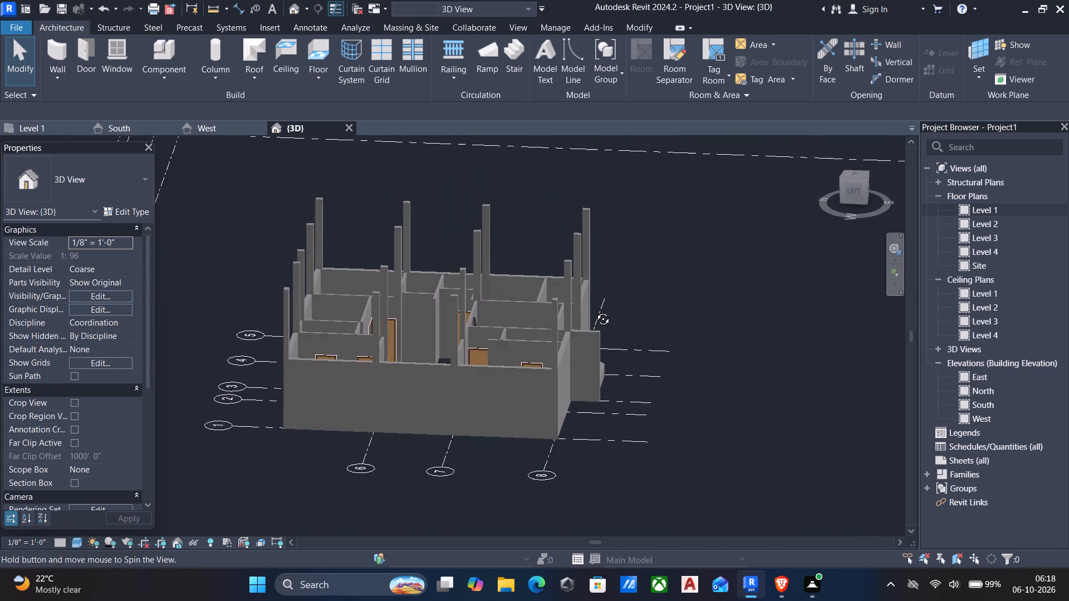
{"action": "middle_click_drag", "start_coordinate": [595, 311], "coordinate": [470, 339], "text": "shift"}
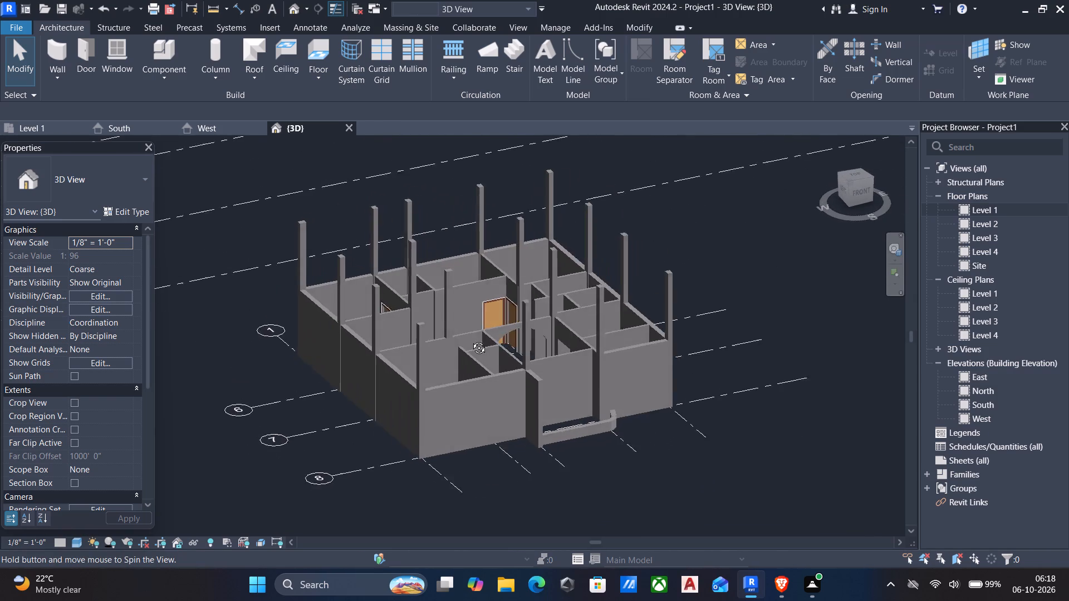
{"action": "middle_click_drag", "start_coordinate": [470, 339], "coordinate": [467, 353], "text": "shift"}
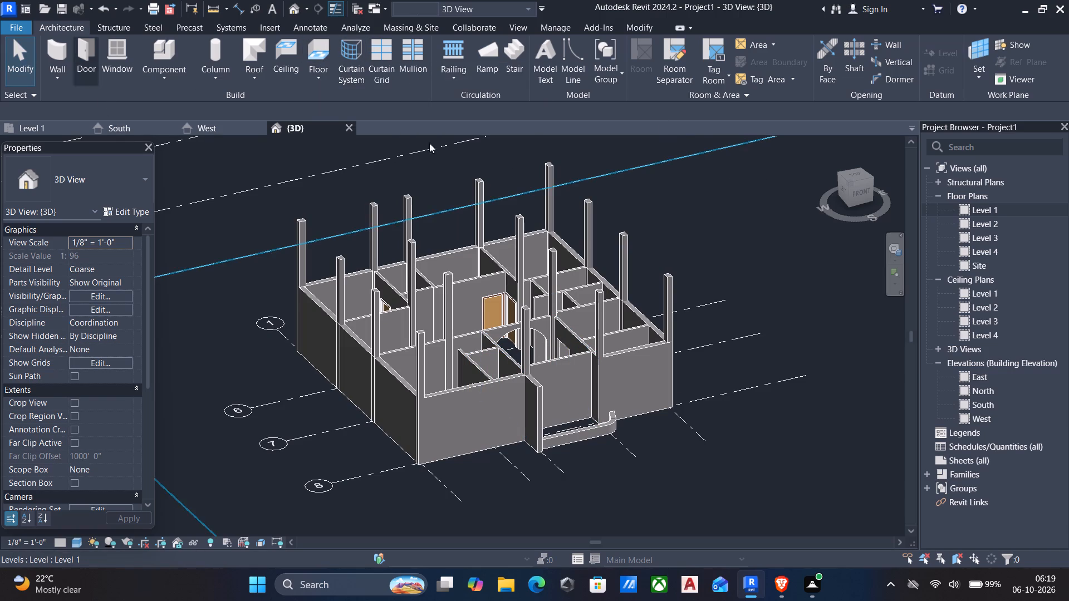
Start an architectural floor on the Level 1 plan and duplicate the Generic - 12" type as 6" floor.
{"action": "double_click", "coordinate": [999, 205]}
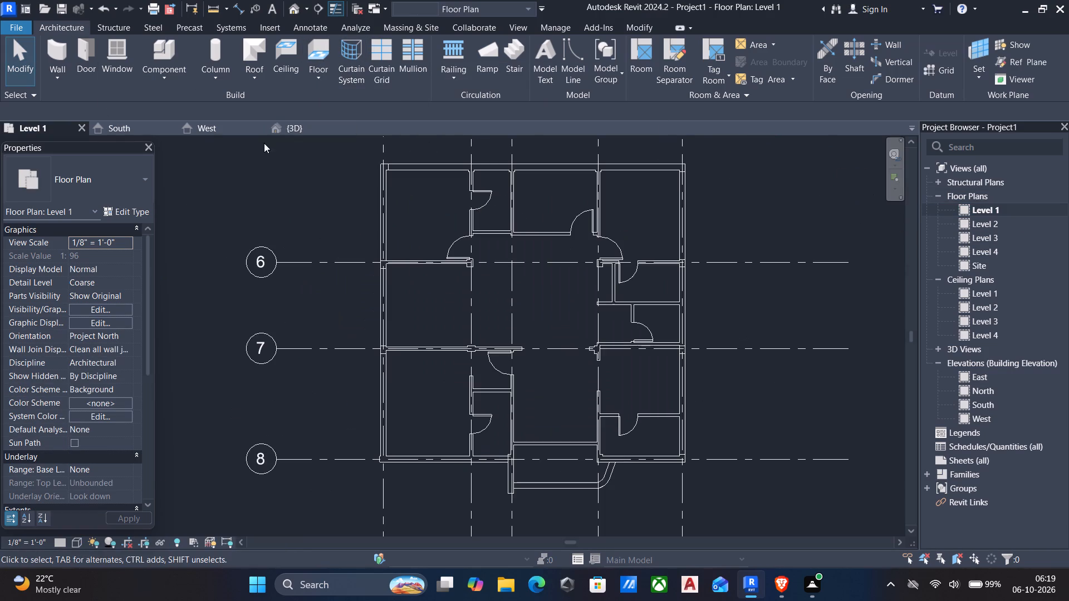
{"action": "left_click", "coordinate": [319, 72]}
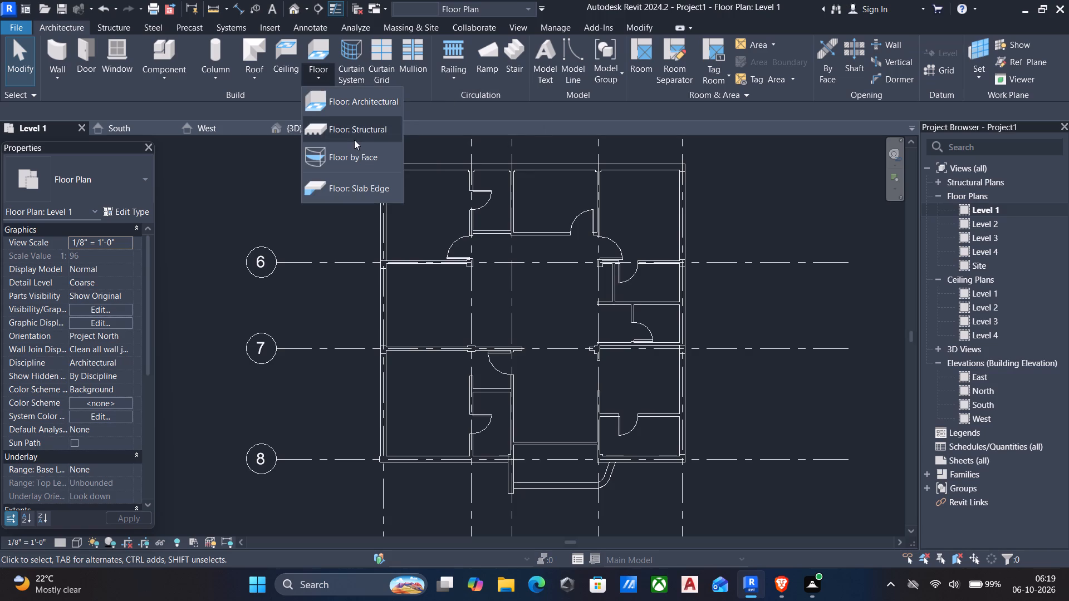
{"action": "left_click", "coordinate": [359, 101]}
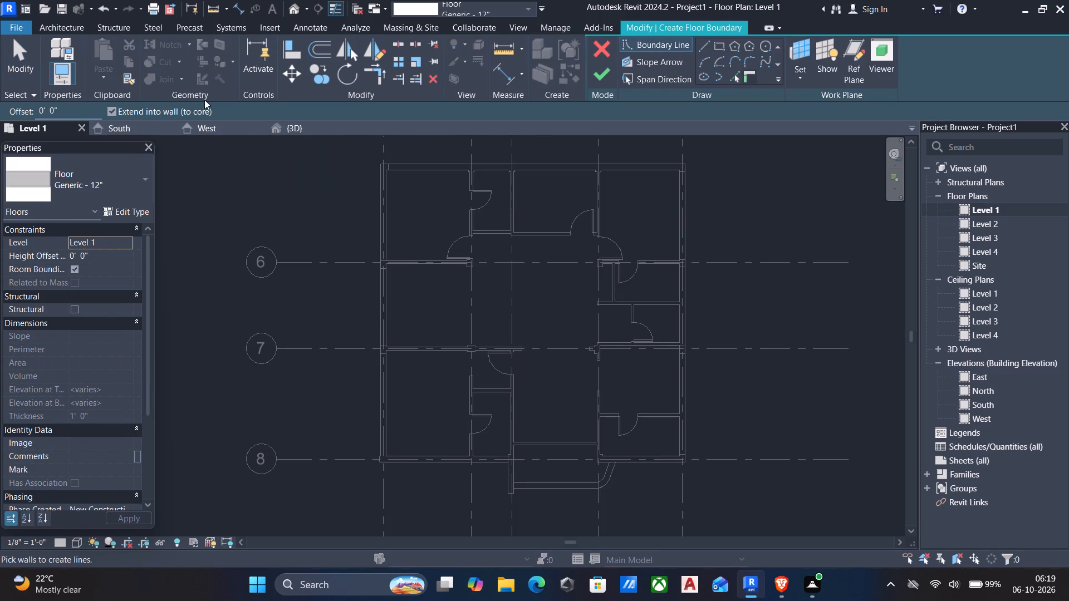
{"action": "left_click", "coordinate": [128, 211]}
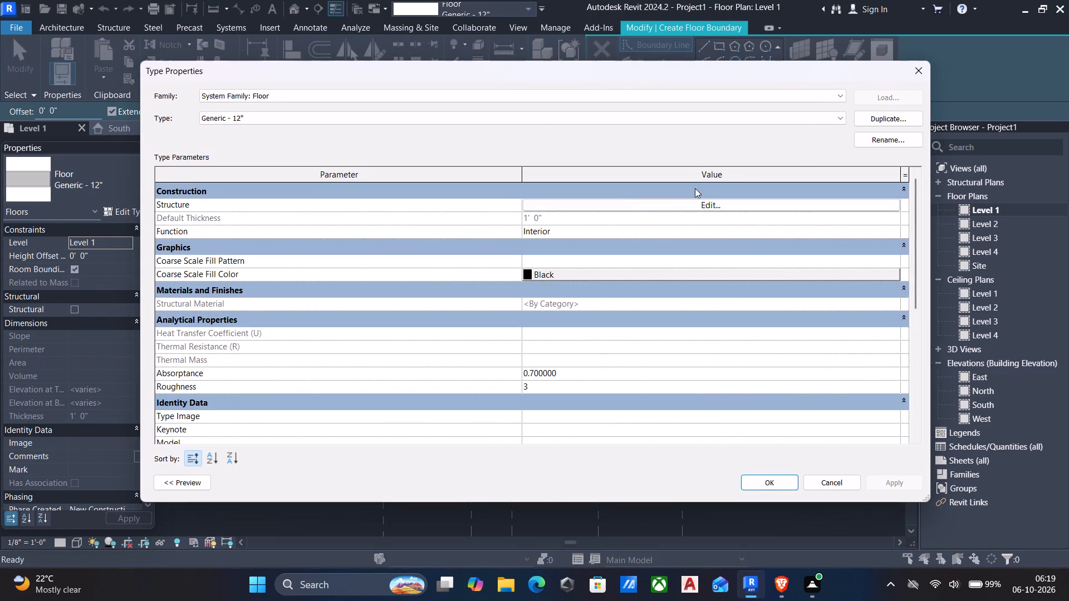
{"action": "left_click", "coordinate": [885, 113]}
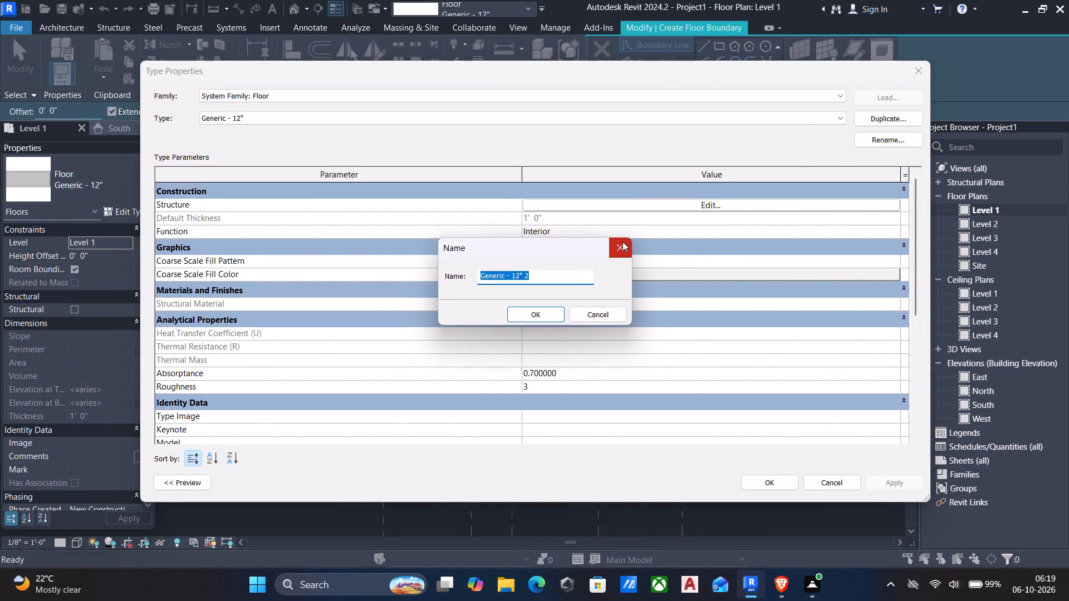
{"action": "key", "text": "BackSpace"}
{"action": "key", "text": "6"}
{"action": "key", "text": "shift+quotedbl"}
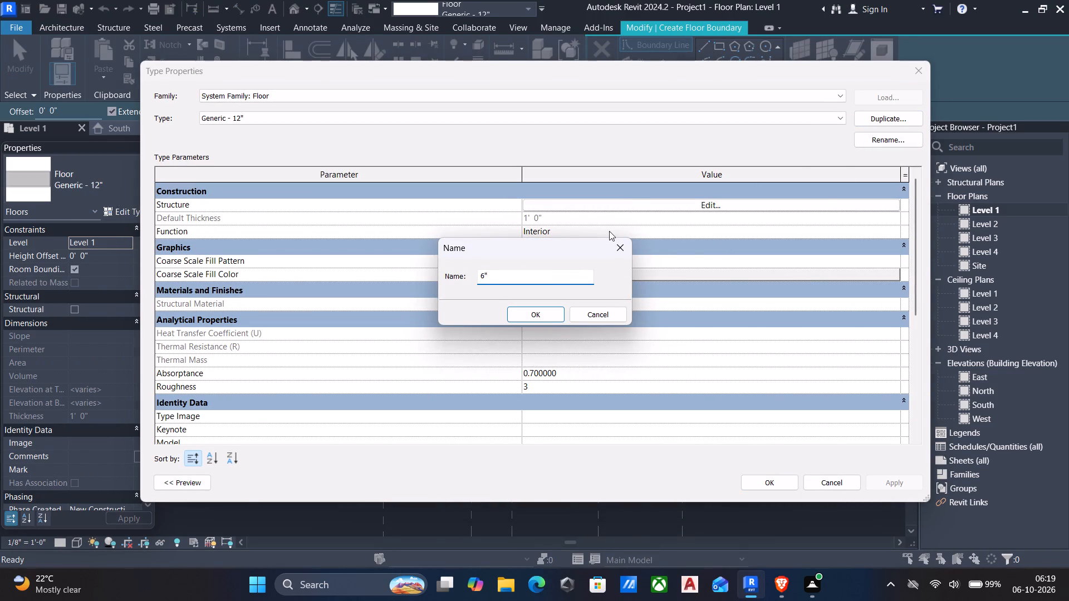
{"action": "key", "text": "space"}
{"action": "type", "text": "floor"}
{"action": "left_click", "coordinate": [534, 314]}
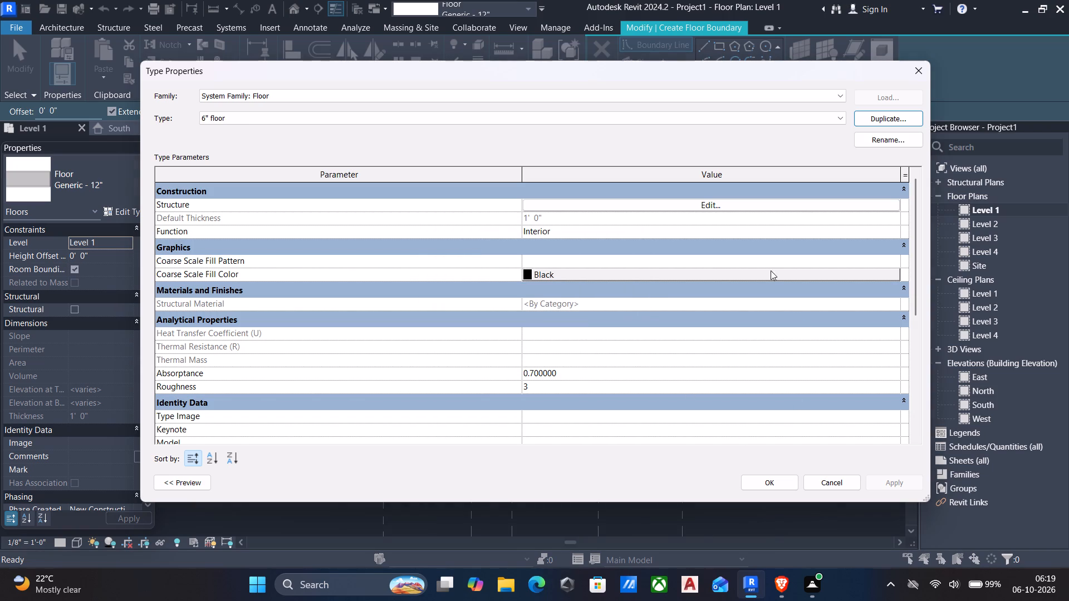
Set the structure layer thickness of the 6" floor type to 6" and apply the type changes.
{"action": "left_click", "coordinate": [704, 202]}
{"action": "left_click", "coordinate": [523, 206]}
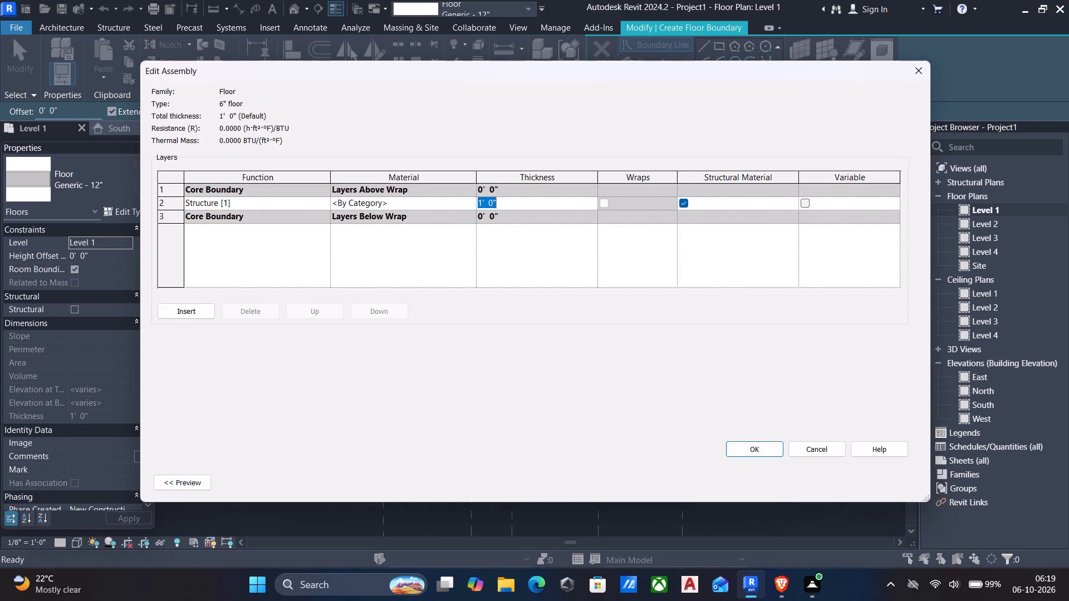
{"action": "type", "text": "6\""}
{"action": "key", "text": "Return"}
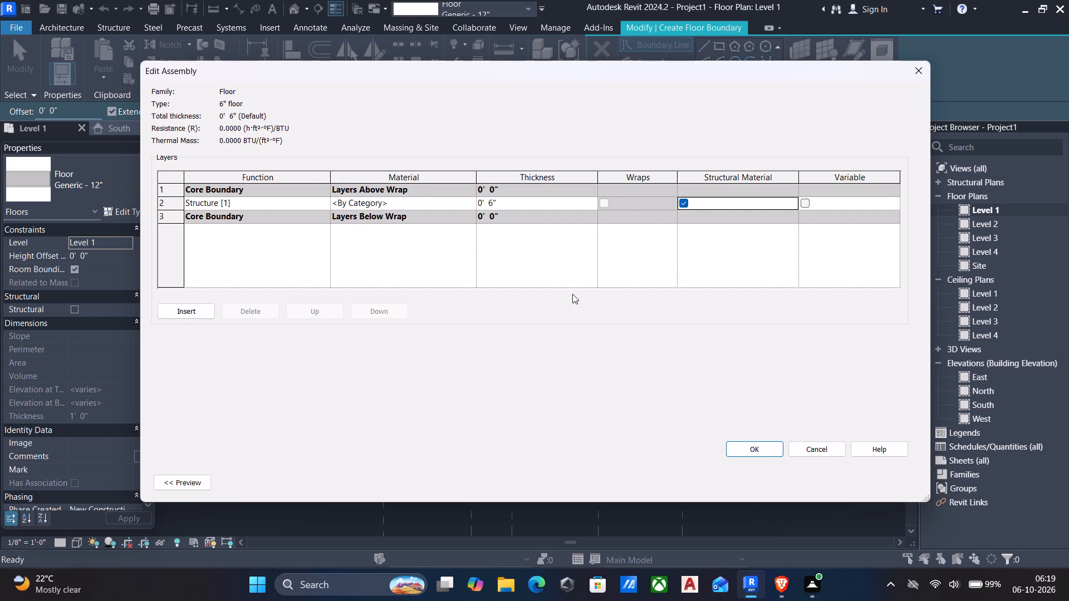
{"action": "left_click", "coordinate": [759, 444]}
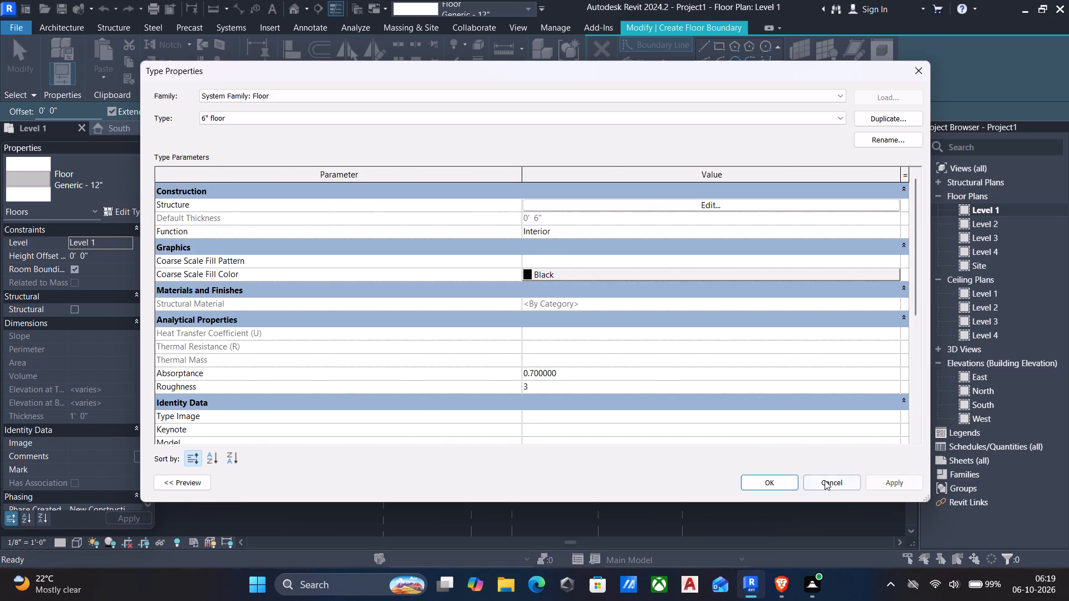
{"action": "left_click", "coordinate": [890, 482]}
{"action": "left_click", "coordinate": [769, 476]}
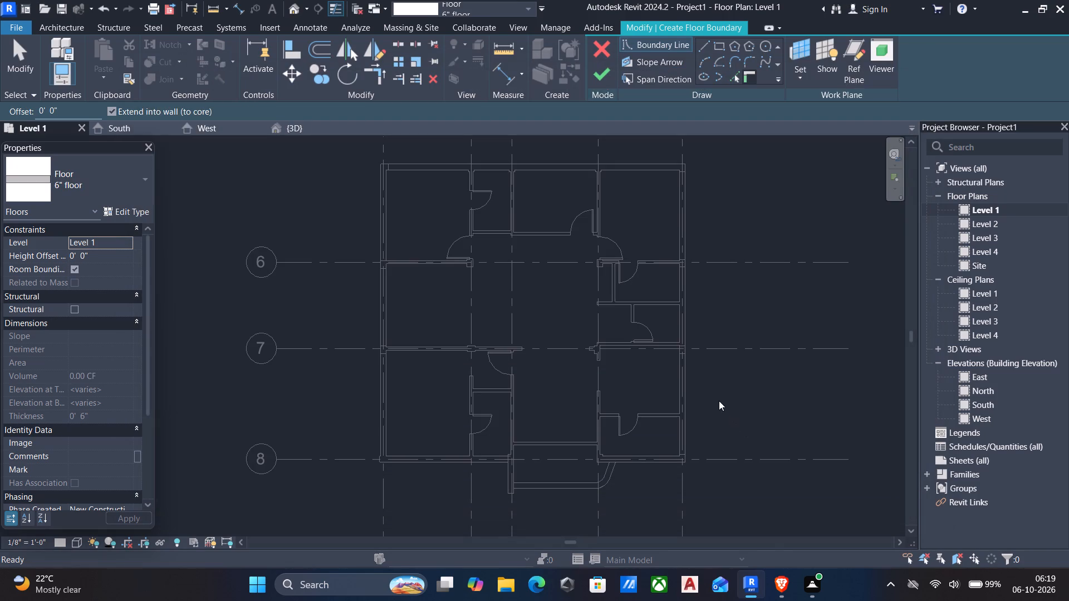
Sketch a rectangular floor boundary along the building's outer wall faces, from the northwest corner to the southeast corner at grid 8.
{"action": "left_click", "coordinate": [722, 47]}
{"action": "scroll", "coordinate": [385, 178], "scroll_direction": "up", "scroll_amount": 4}
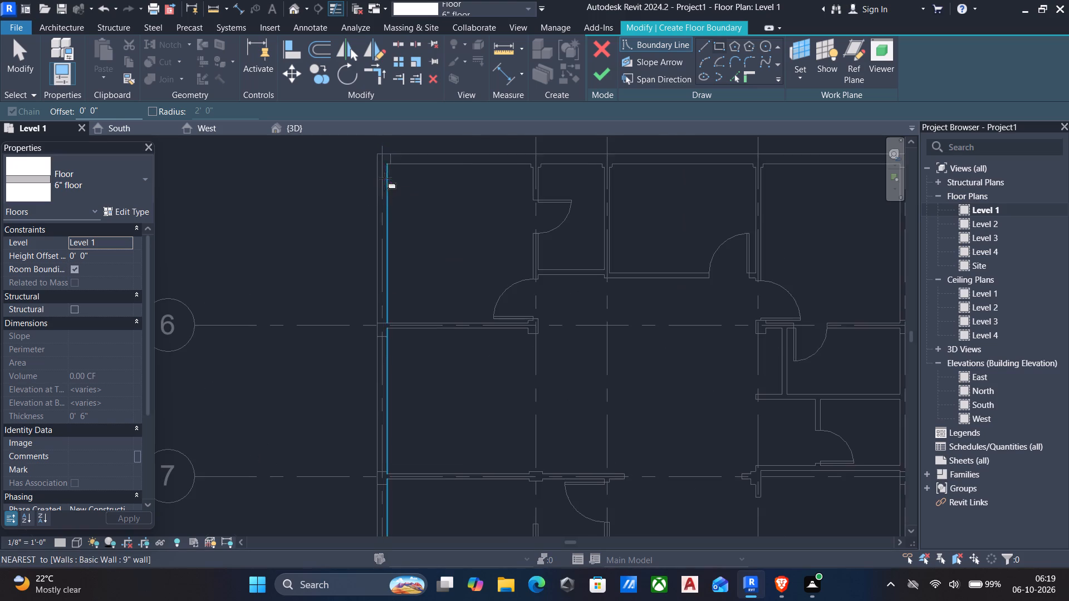
{"action": "left_click", "coordinate": [375, 154]}
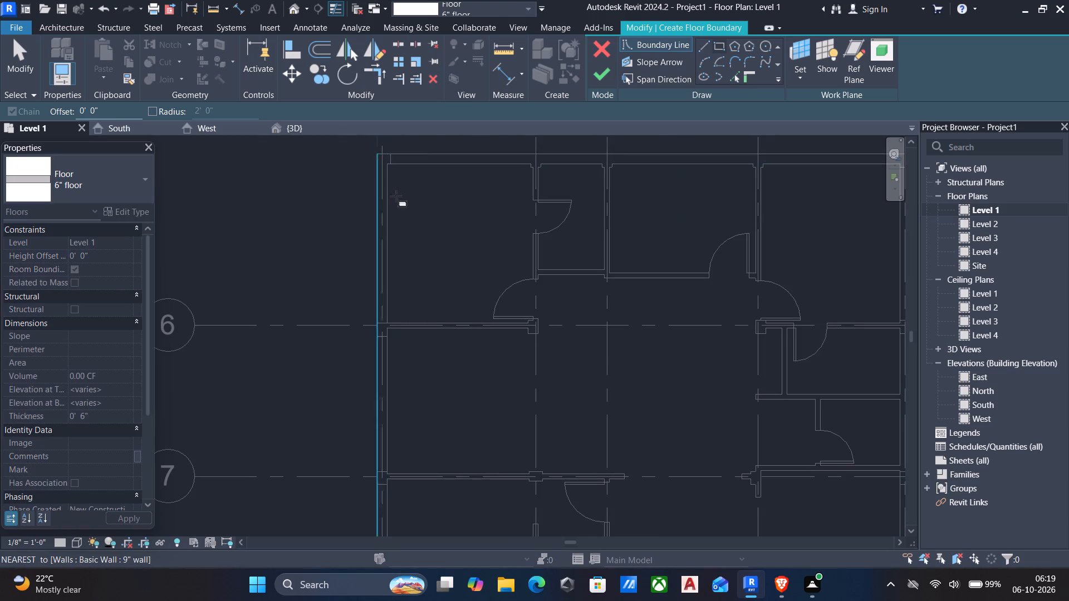
{"action": "scroll", "coordinate": [415, 219], "scroll_direction": "down", "scroll_amount": 3}
{"action": "middle_click_drag", "start_coordinate": [463, 277], "coordinate": [463, 267]}
{"action": "scroll", "coordinate": [482, 323], "scroll_direction": "down", "scroll_amount": 3}
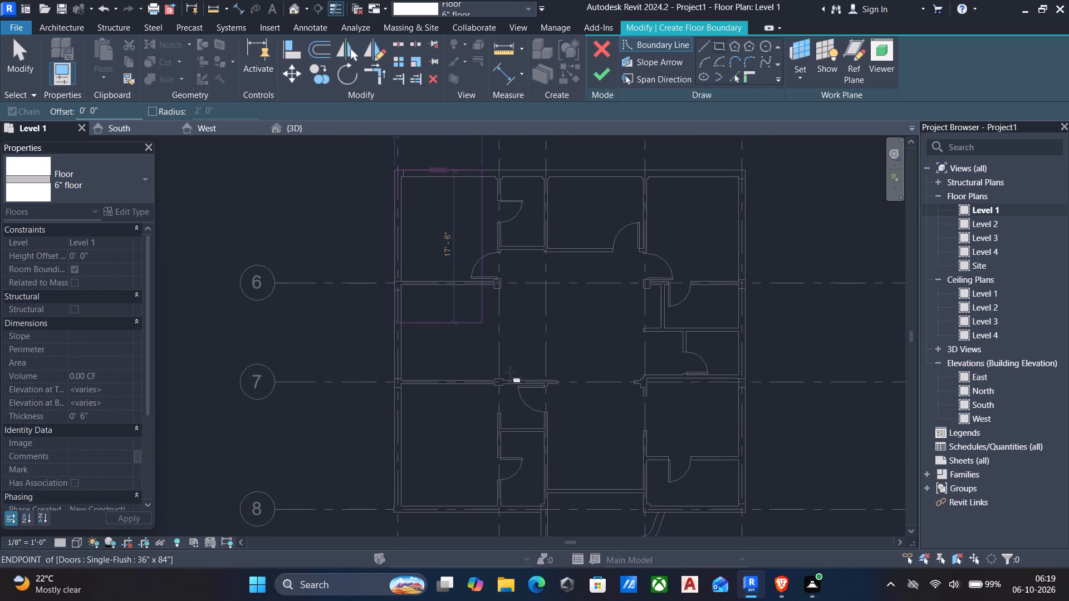
{"action": "middle_click_drag", "start_coordinate": [510, 372], "coordinate": [498, 292]}
{"action": "scroll", "coordinate": [657, 383], "scroll_direction": "up", "scroll_amount": 5}
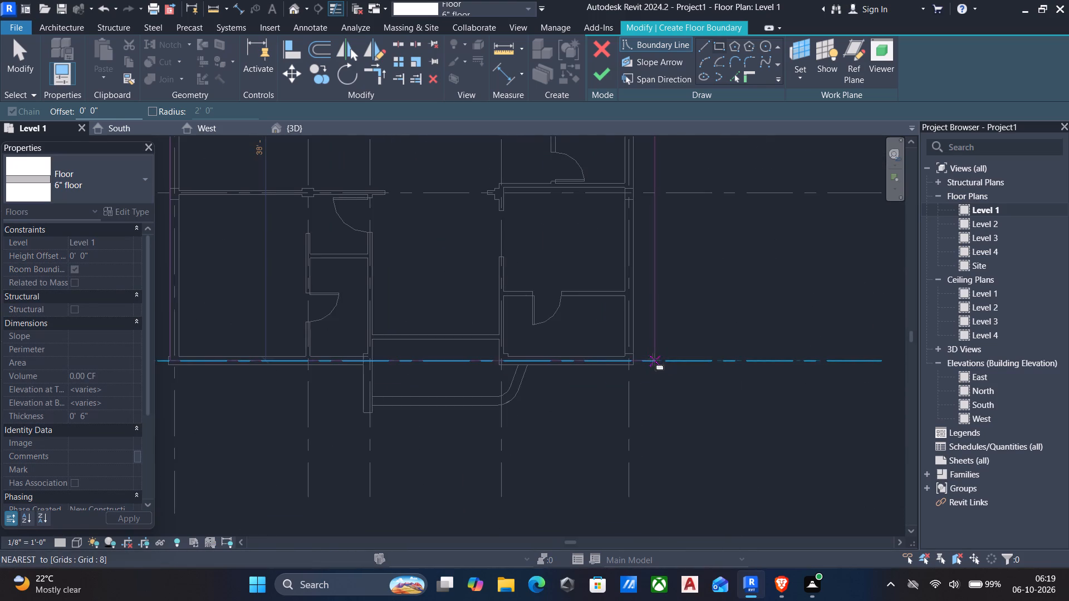
{"action": "scroll", "coordinate": [642, 368], "scroll_direction": "up", "scroll_amount": 4}
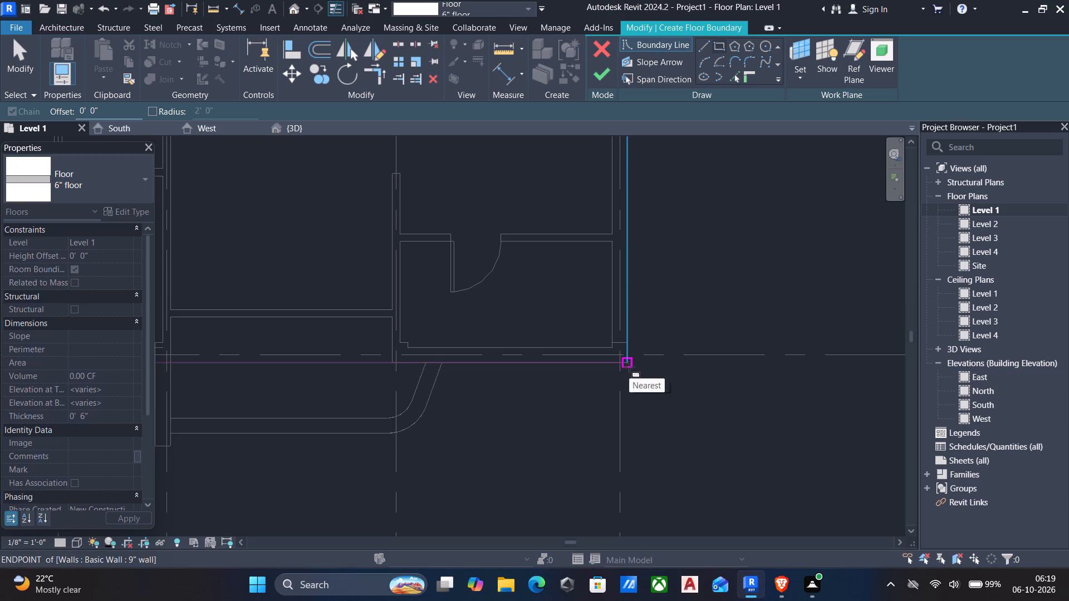
{"action": "scroll", "coordinate": [629, 367], "scroll_direction": "up", "scroll_amount": 1}
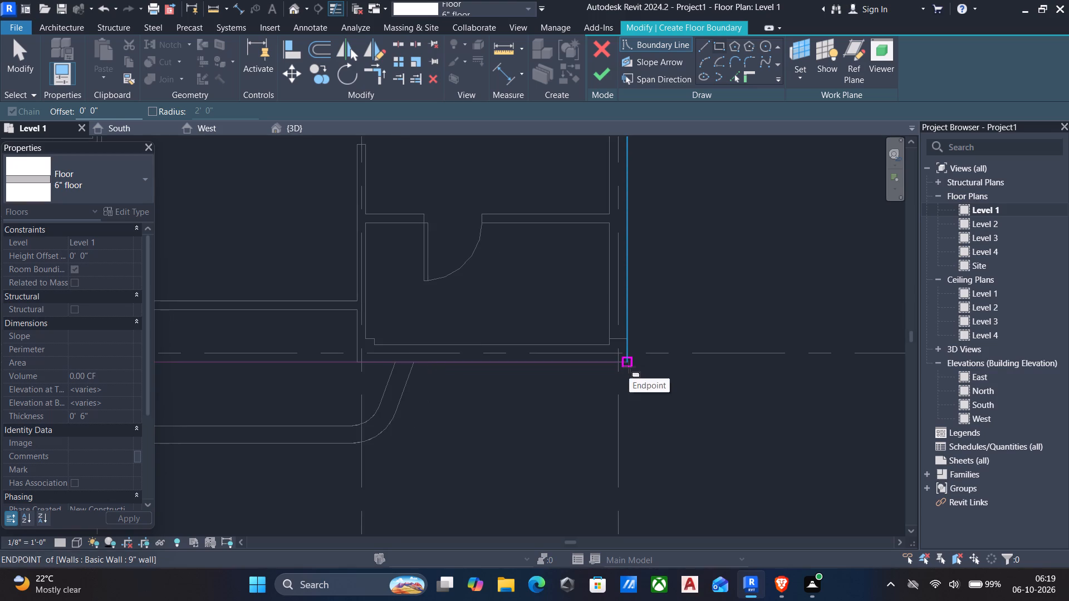
{"action": "left_click", "coordinate": [629, 367]}
{"action": "scroll", "coordinate": [625, 377], "scroll_direction": "down", "scroll_amount": 2}
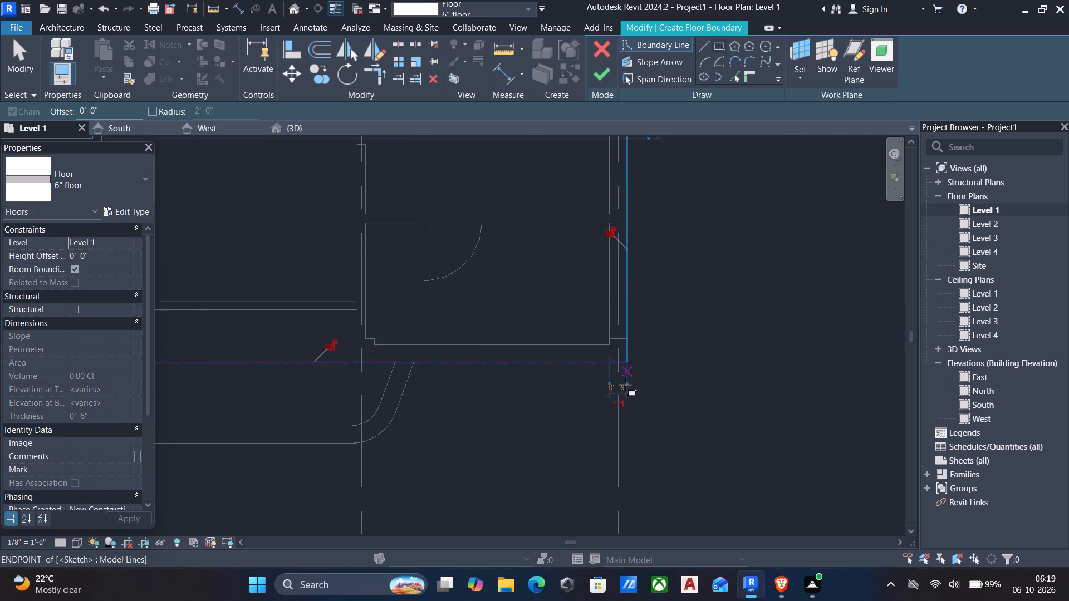
{"action": "scroll", "coordinate": [625, 385], "scroll_direction": "down", "scroll_amount": 2}
{"action": "middle_click_drag", "start_coordinate": [625, 390], "coordinate": [704, 386]}
{"action": "left_click_drag", "start_coordinate": [646, 389], "coordinate": [708, 387]}
{"action": "key", "text": "Escape"}
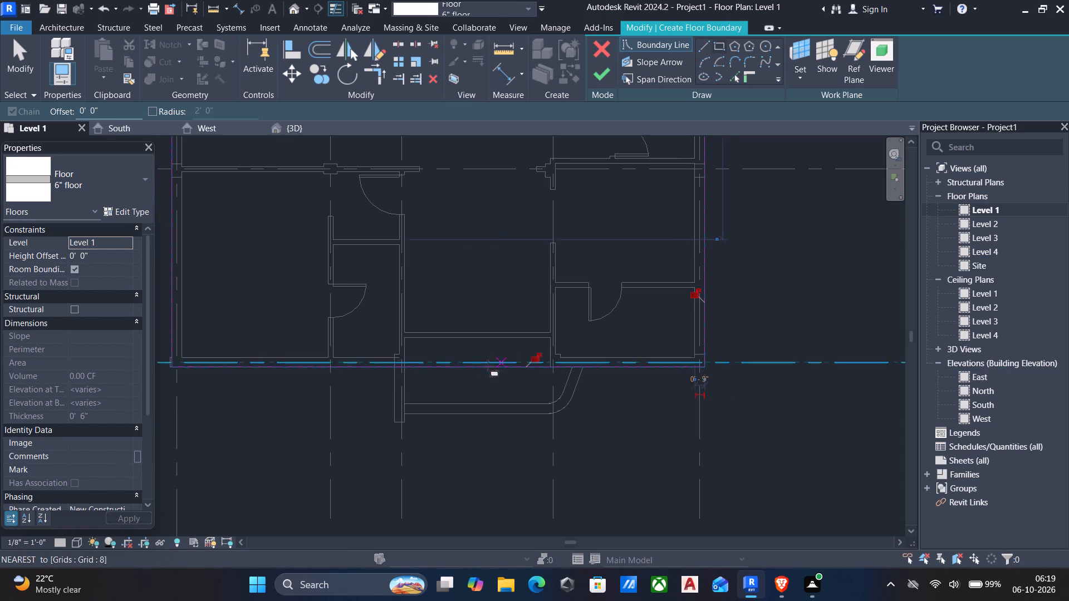
{"action": "middle_click_drag", "start_coordinate": [465, 378], "coordinate": [556, 342]}
{"action": "key", "text": "Escape"}
Split the south floor boundary line in front of the porch, about 20' from its east end.
{"action": "scroll", "coordinate": [504, 354], "scroll_direction": "up", "scroll_amount": 4}
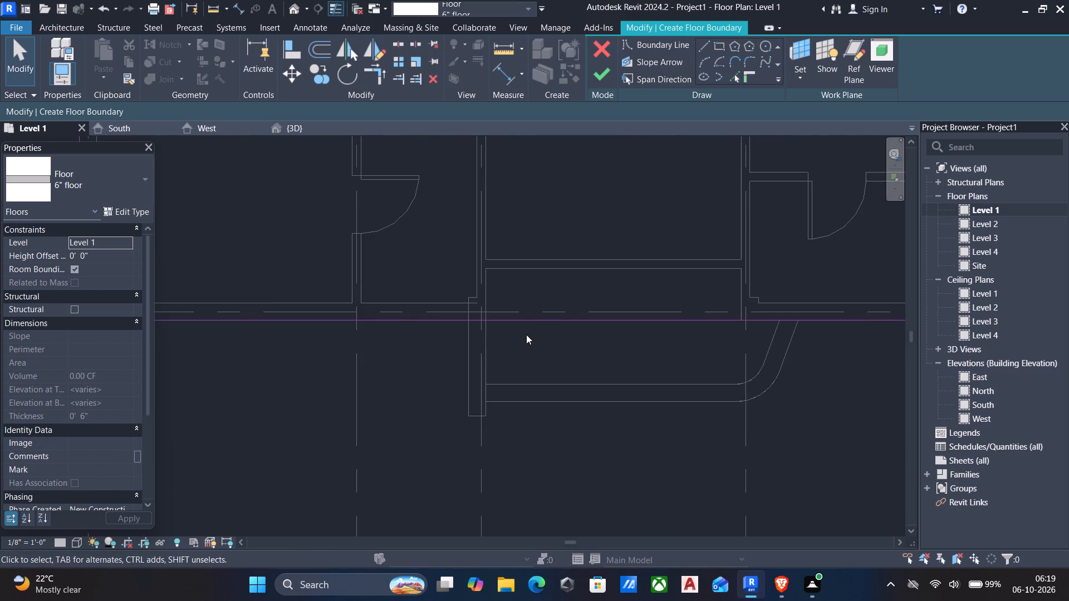
{"action": "type", "text": "sl"}
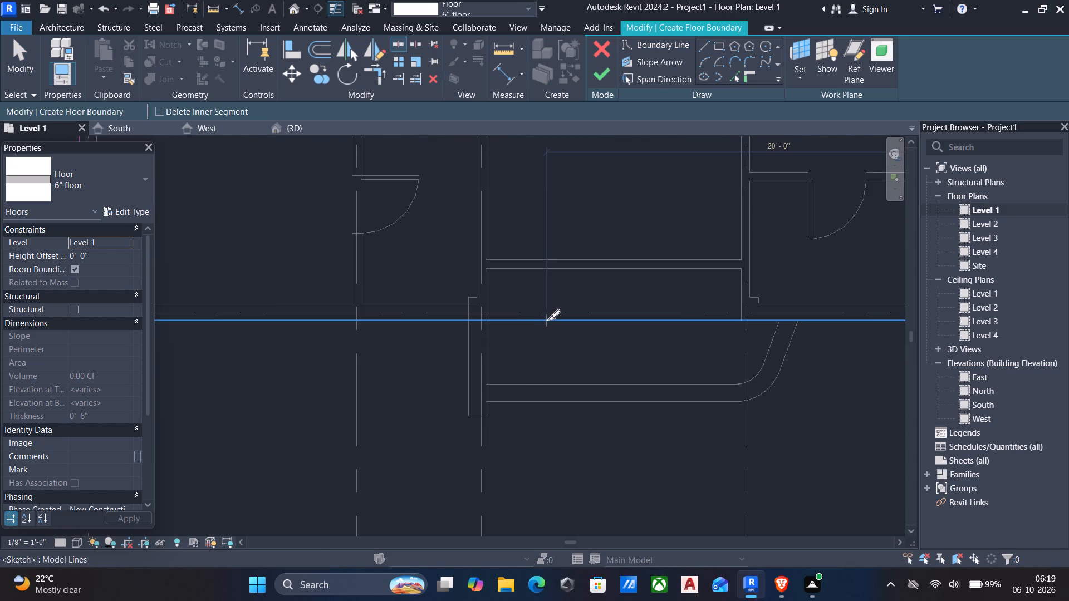
{"action": "left_click", "coordinate": [548, 319]}
{"action": "key", "text": "Escape"}
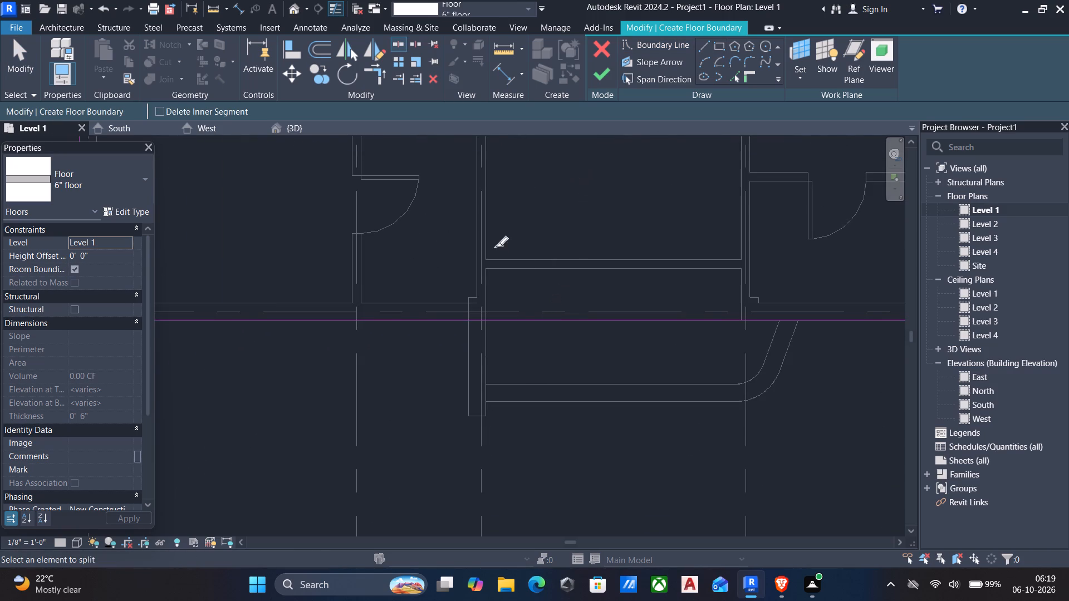
Add boundary lines with Pick Lines around the projecting porch side wall and along the outer edge of the curved porch wall.
{"action": "left_click", "coordinate": [733, 77]}
{"action": "left_click", "coordinate": [467, 383]}
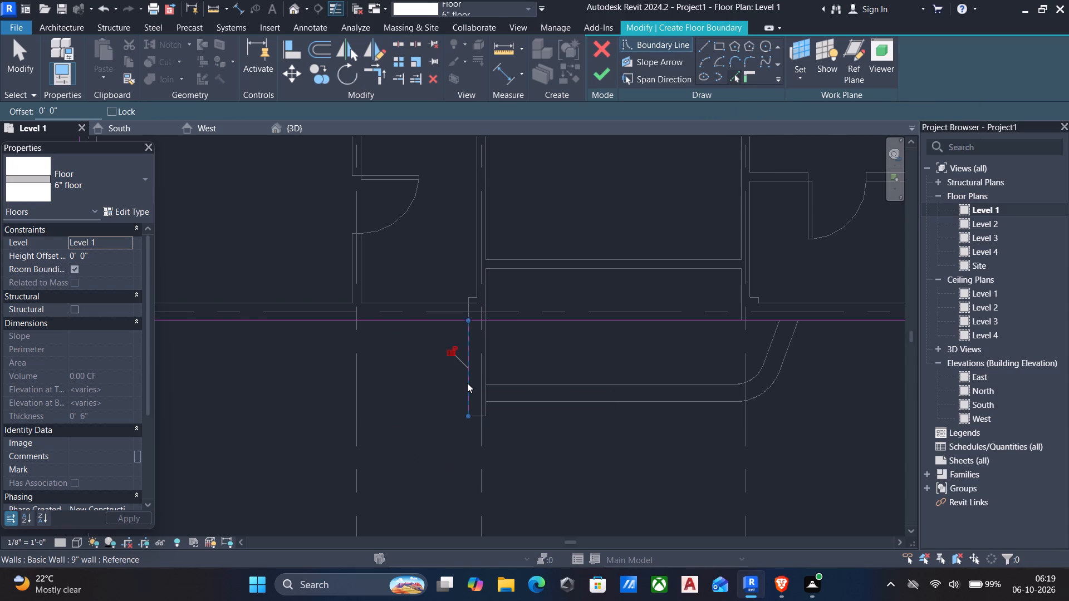
{"action": "scroll", "coordinate": [482, 416], "scroll_direction": "up", "scroll_amount": 5}
{"action": "left_click", "coordinate": [471, 412]}
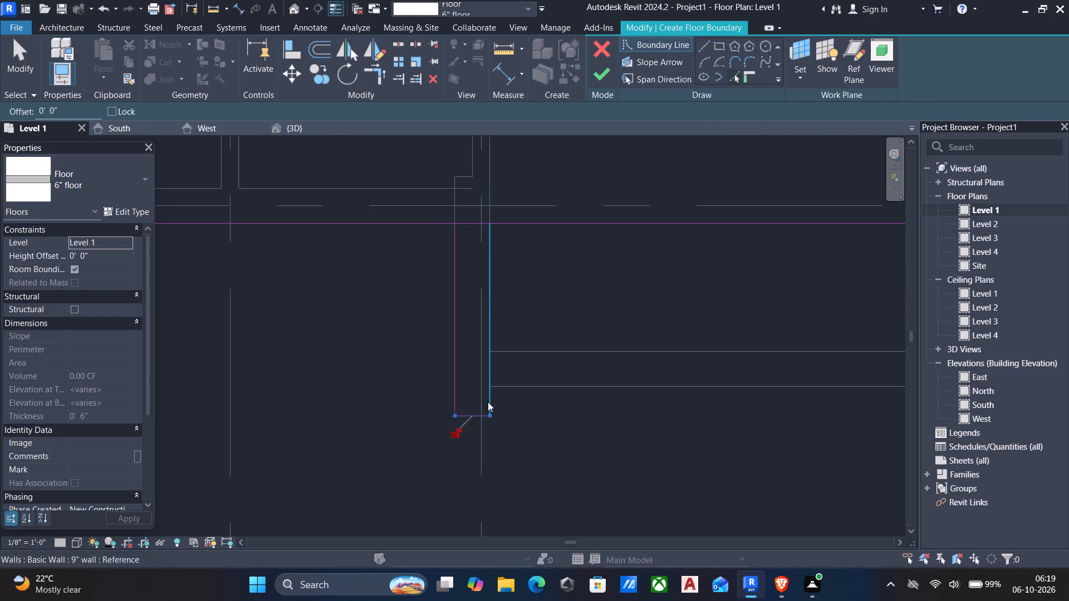
{"action": "left_click", "coordinate": [488, 402]}
{"action": "left_click", "coordinate": [523, 390]}
{"action": "scroll", "coordinate": [523, 392], "scroll_direction": "down", "scroll_amount": 3}
{"action": "middle_click_drag", "start_coordinate": [530, 418], "coordinate": [525, 421]}
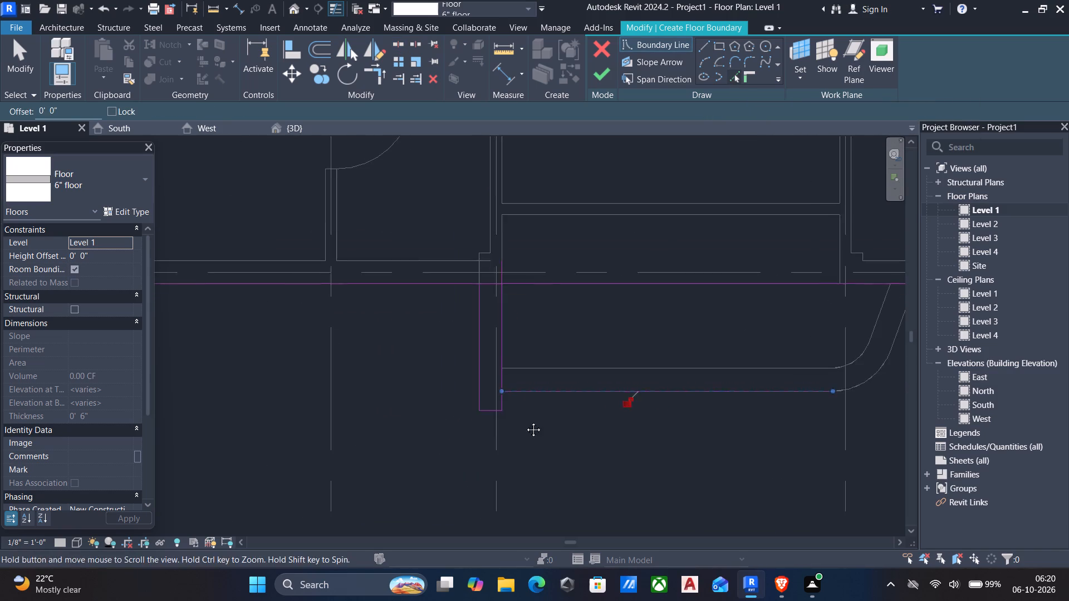
{"action": "middle_click_drag", "start_coordinate": [525, 421], "coordinate": [318, 432]}
{"action": "left_click", "coordinate": [648, 401]}
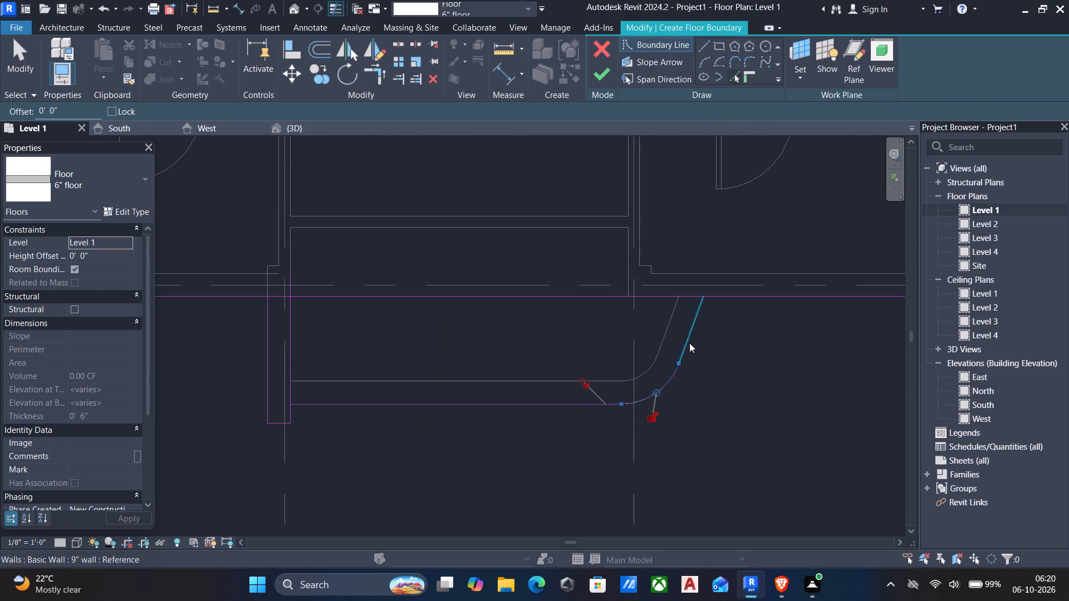
{"action": "left_click", "coordinate": [686, 344]}
{"action": "key", "text": "Escape"}
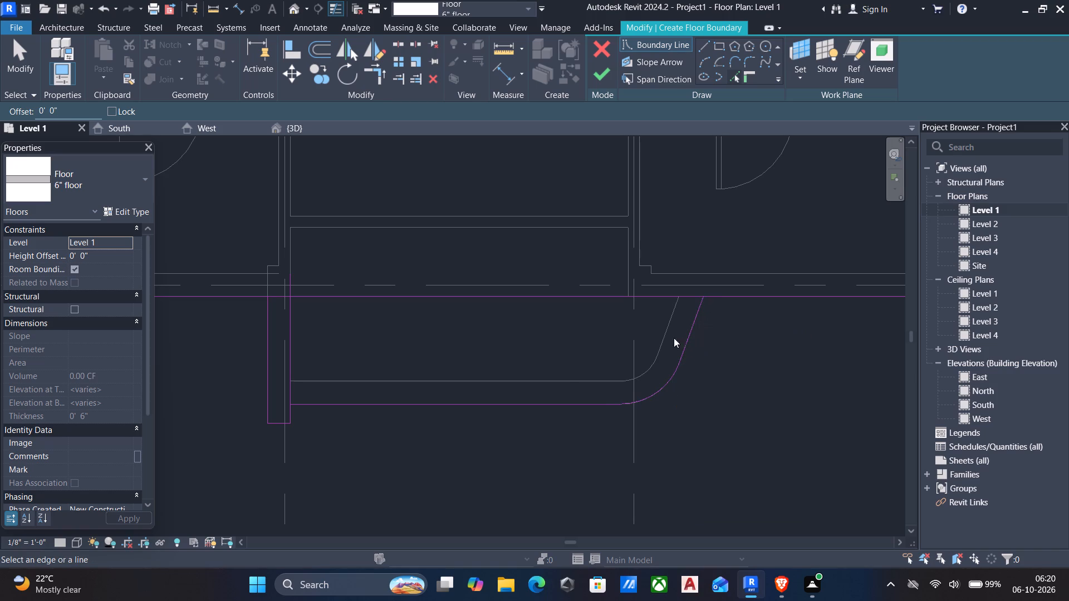
{"action": "middle_click_drag", "start_coordinate": [529, 346], "coordinate": [581, 340]}
{"action": "key", "text": "Escape"}
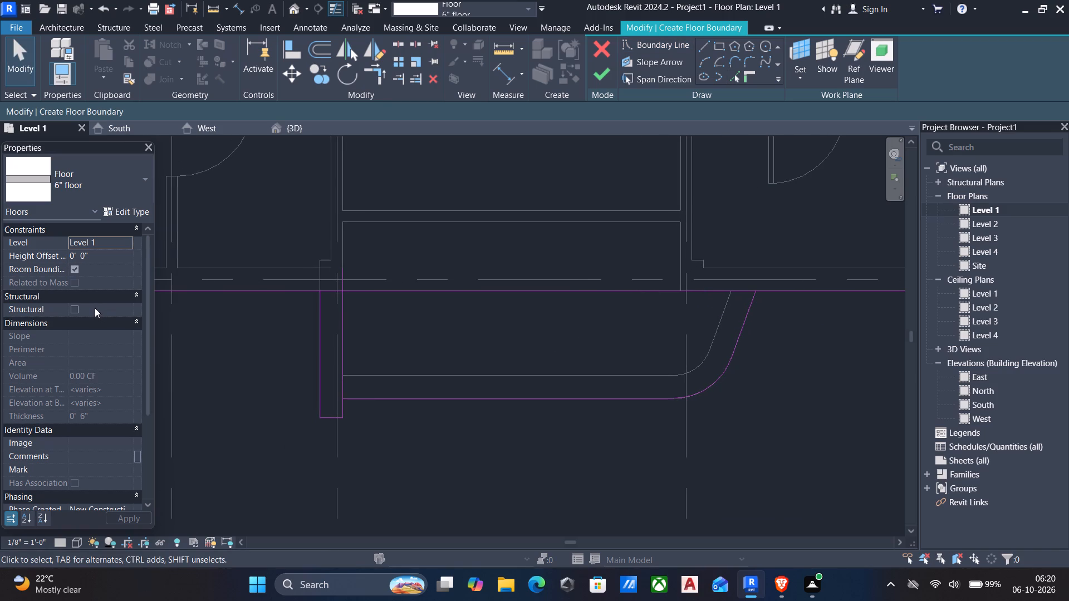
Trim the western part of the south boundary line to a corner with the porch side wall's west edge line.
{"action": "type", "text": "tr"}
{"action": "left_click", "coordinate": [231, 290]}
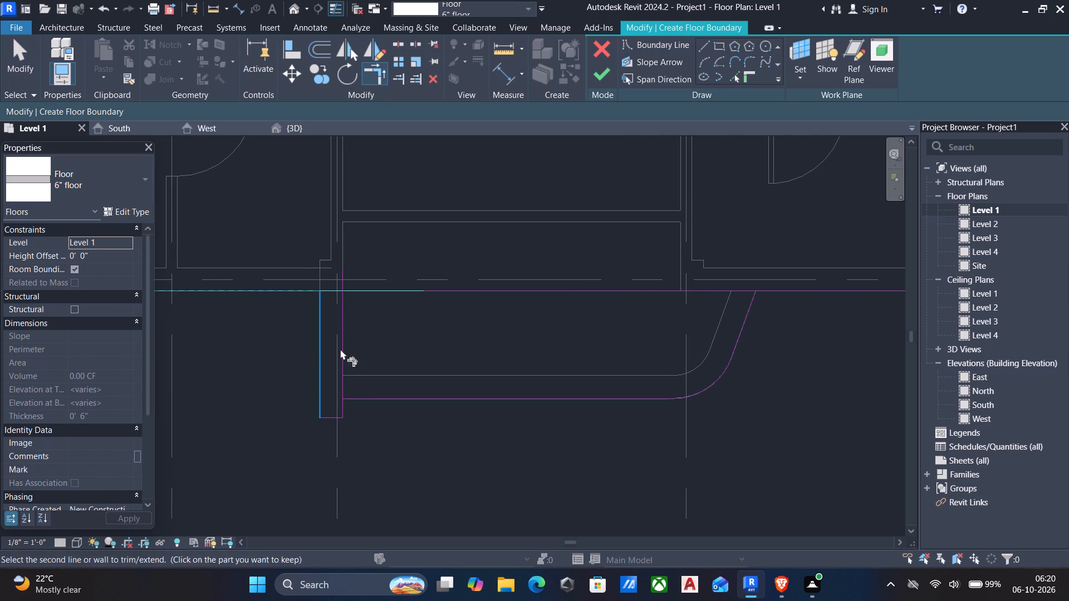
{"action": "left_click", "coordinate": [315, 361]}
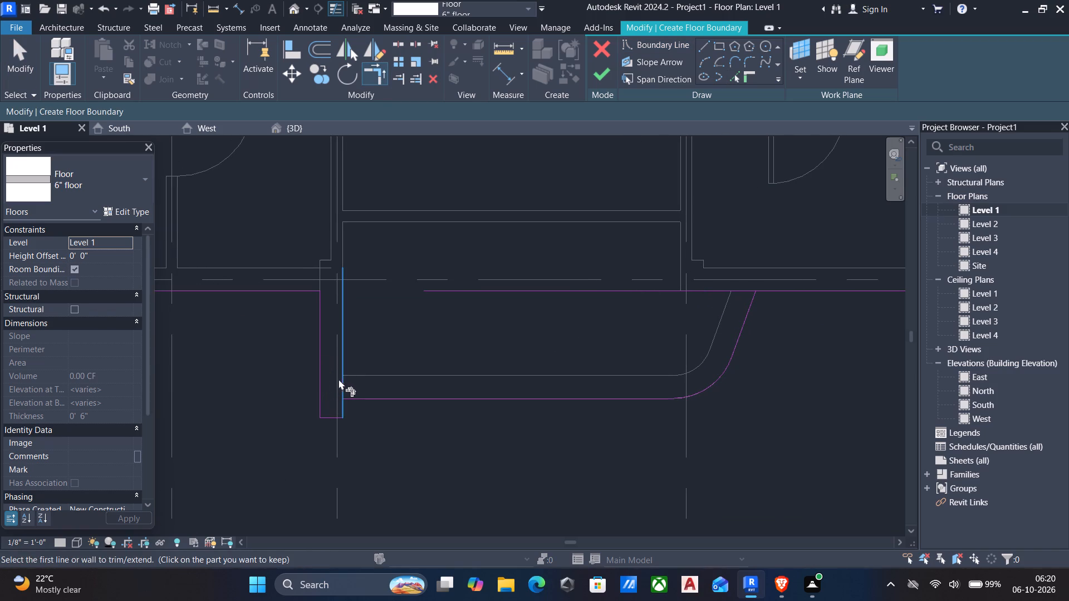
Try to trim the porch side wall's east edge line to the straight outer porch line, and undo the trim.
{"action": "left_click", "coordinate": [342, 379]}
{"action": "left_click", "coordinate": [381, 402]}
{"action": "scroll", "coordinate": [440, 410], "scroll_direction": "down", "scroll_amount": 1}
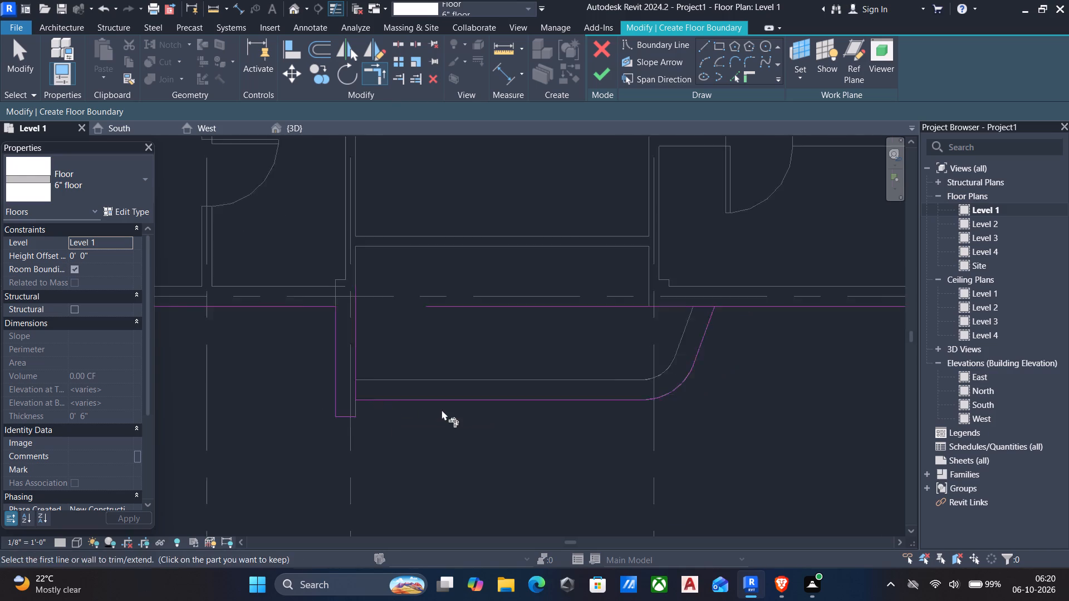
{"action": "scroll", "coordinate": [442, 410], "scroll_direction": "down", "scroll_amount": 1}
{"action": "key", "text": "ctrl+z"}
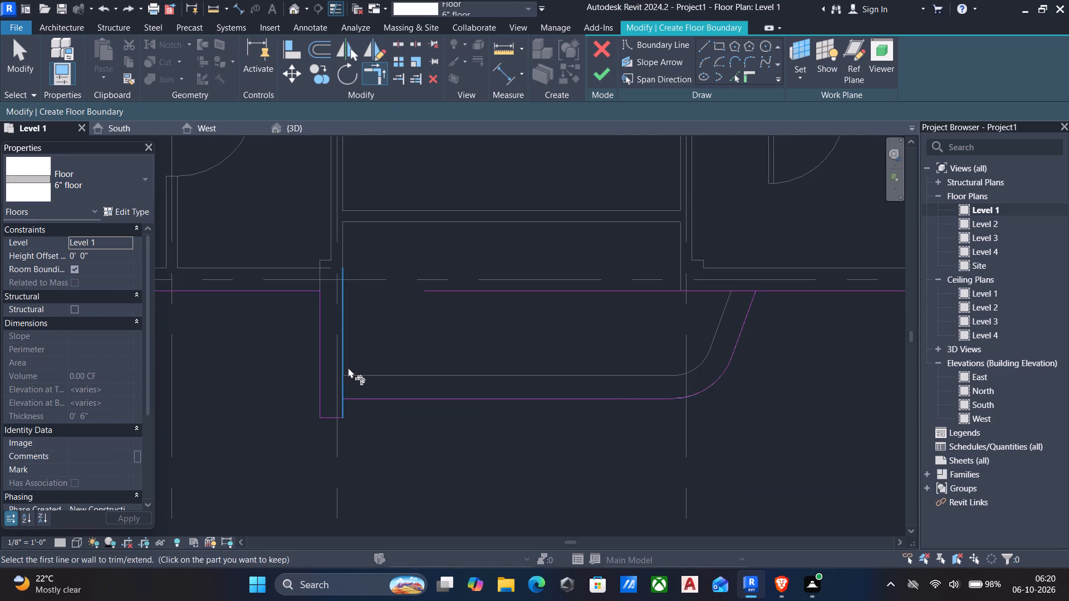
Trim the porch boundary to corners at the side wall's east edge and where the angled line meets the eastern south boundary.
{"action": "scroll", "coordinate": [346, 367], "scroll_direction": "up", "scroll_amount": 3}
{"action": "left_click", "coordinate": [339, 435]}
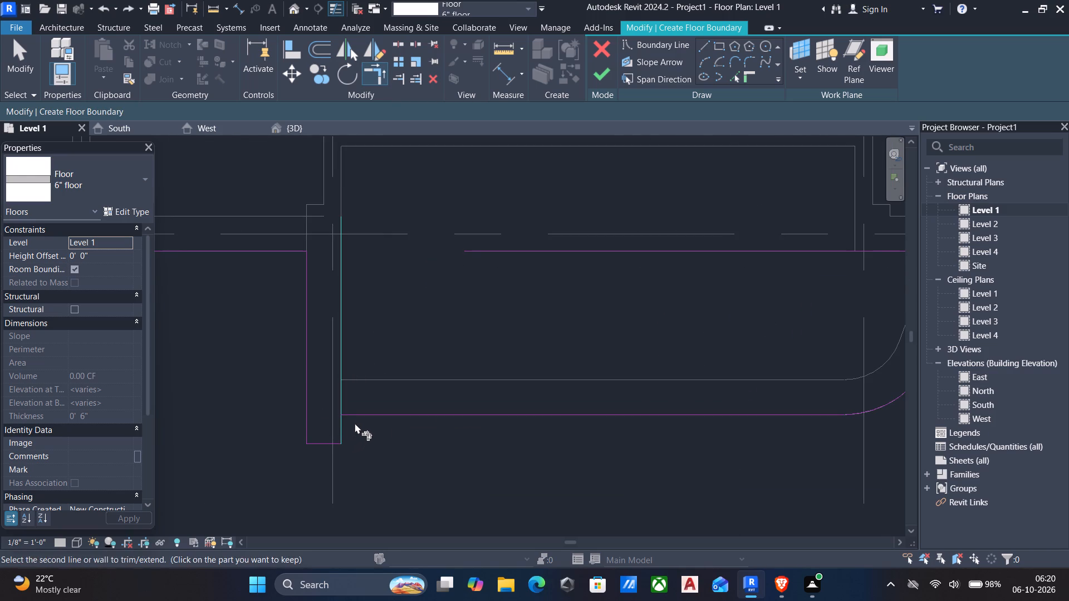
{"action": "left_click", "coordinate": [359, 416]}
{"action": "scroll", "coordinate": [369, 421], "scroll_direction": "down", "scroll_amount": 3}
{"action": "middle_click_drag", "start_coordinate": [412, 444], "coordinate": [214, 417]}
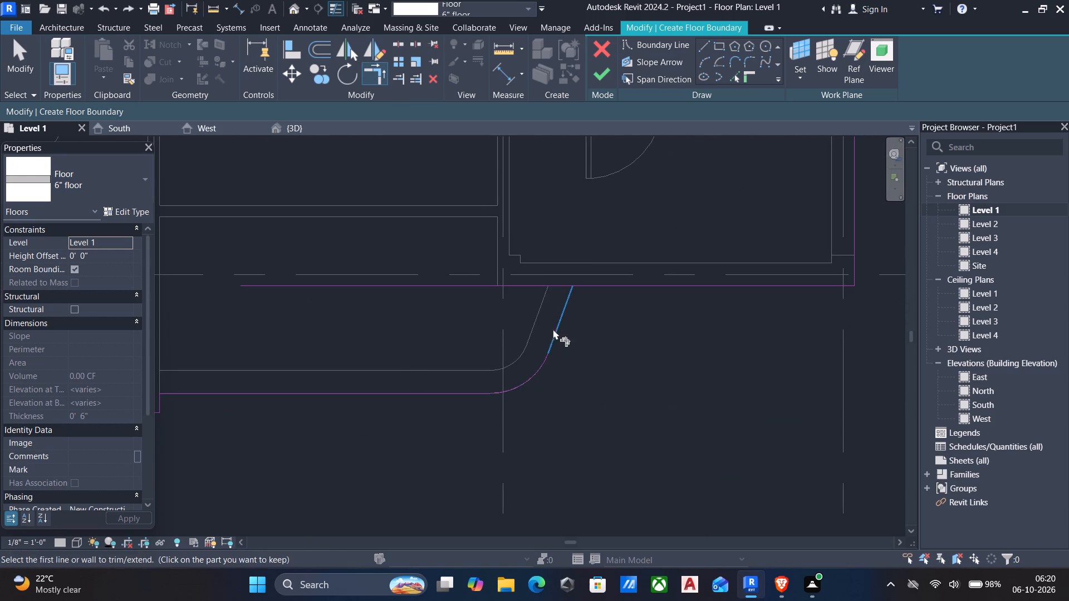
{"action": "left_click", "coordinate": [558, 323]}
{"action": "left_click", "coordinate": [602, 284]}
Finish the Level 1 floor boundary sketch and check the 6" floor around the porch in the 3D view.
{"action": "scroll", "coordinate": [597, 338], "scroll_direction": "down", "scroll_amount": 2}
{"action": "middle_click_drag", "start_coordinate": [599, 358], "coordinate": [680, 366]}
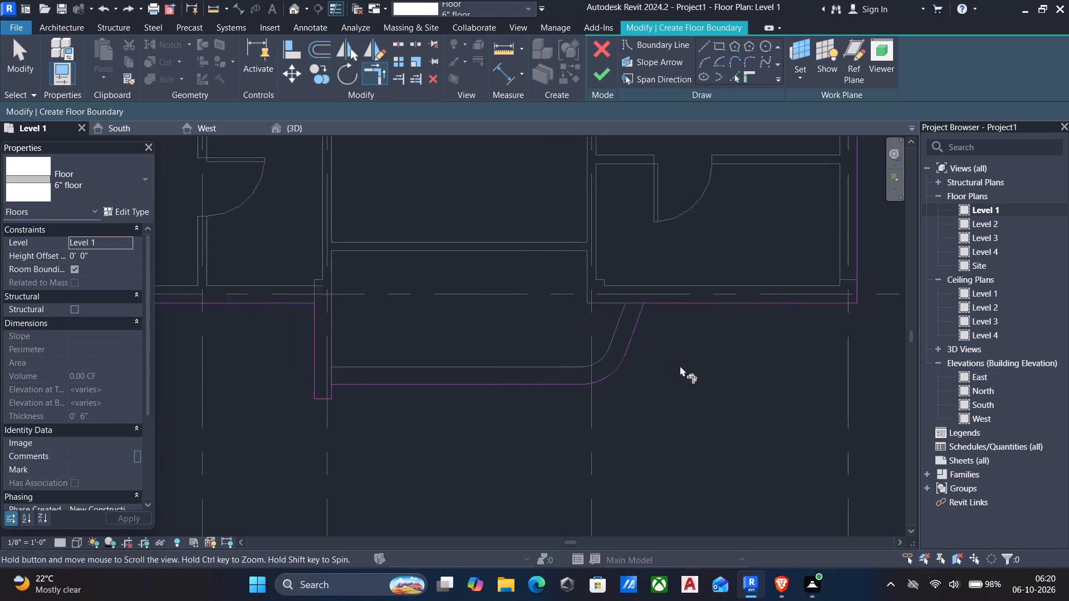
{"action": "middle_click_drag", "start_coordinate": [680, 366], "coordinate": [673, 363]}
{"action": "scroll", "coordinate": [677, 362], "scroll_direction": "down", "scroll_amount": 3}
{"action": "middle_click_drag", "start_coordinate": [553, 361], "coordinate": [596, 326]}
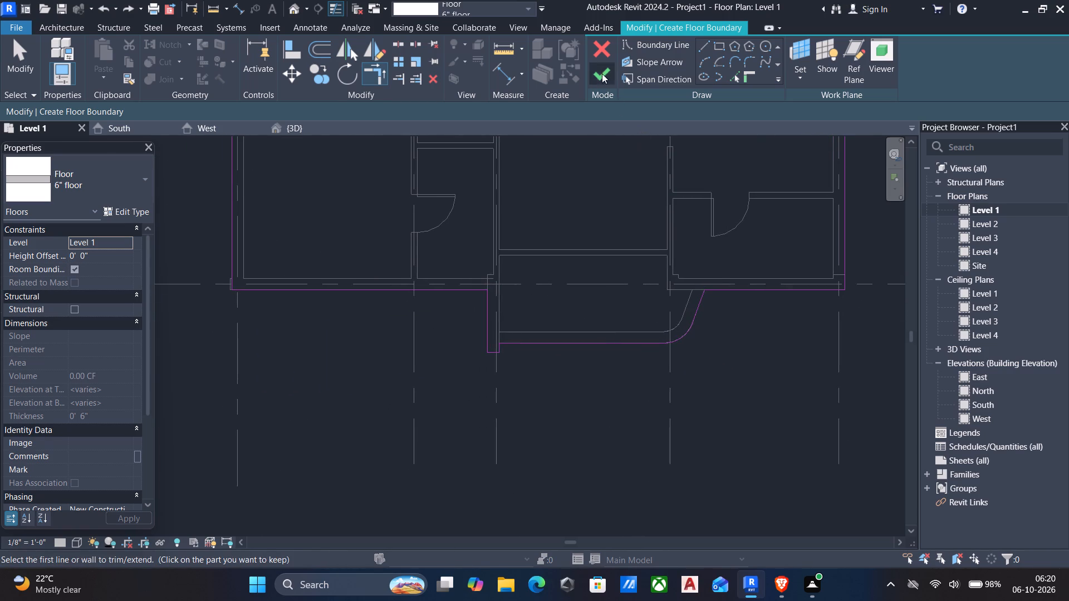
{"action": "left_click", "coordinate": [599, 76]}
{"action": "scroll", "coordinate": [521, 255], "scroll_direction": "down", "scroll_amount": 4}
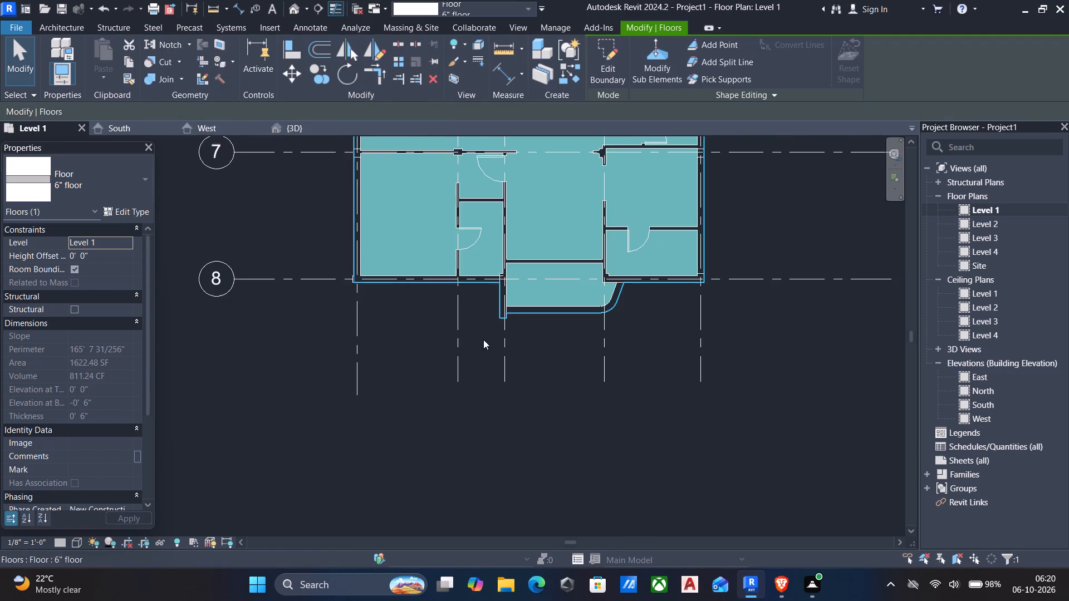
{"action": "scroll", "coordinate": [414, 355], "scroll_direction": "down", "scroll_amount": 1}
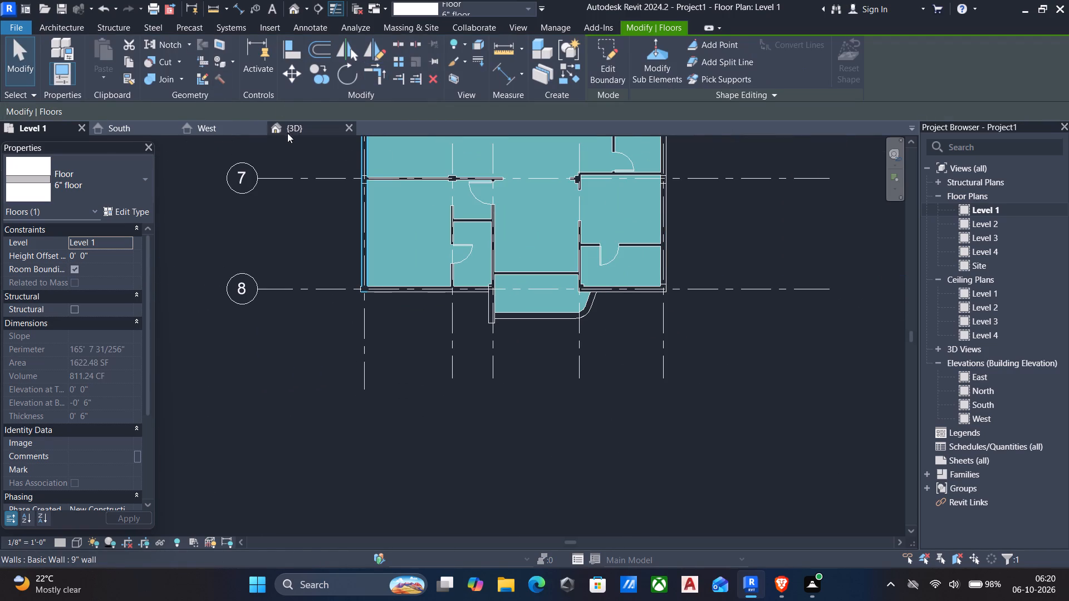
{"action": "left_click", "coordinate": [292, 125]}
{"action": "scroll", "coordinate": [655, 459], "scroll_direction": "up", "scroll_amount": 5}
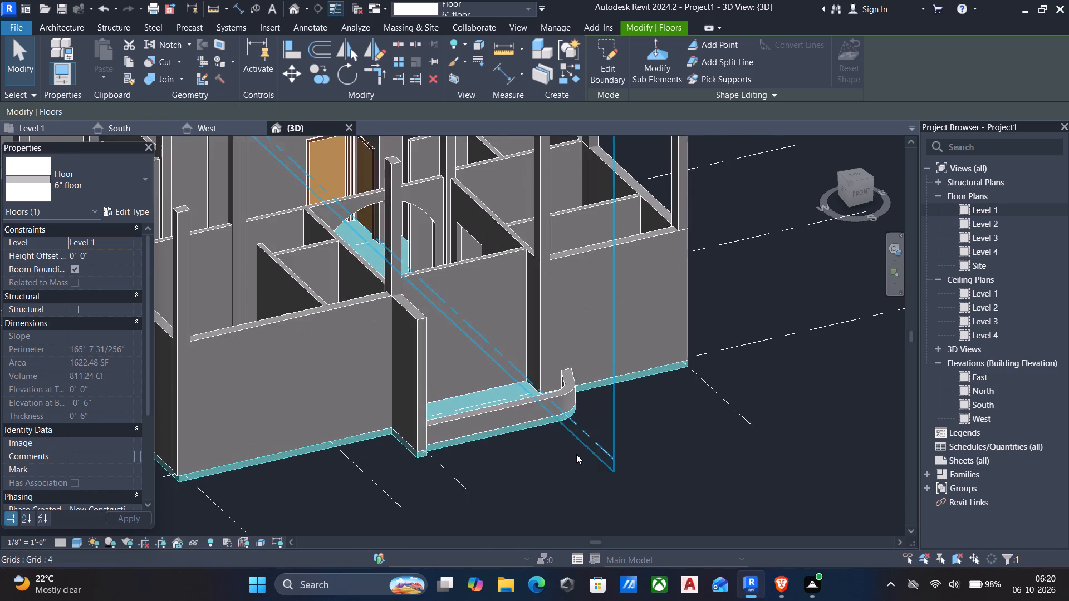
{"action": "scroll", "coordinate": [572, 451], "scroll_direction": "up", "scroll_amount": 3}
{"action": "scroll", "coordinate": [570, 442], "scroll_direction": "down", "scroll_amount": 2}
{"action": "middle_click_drag", "start_coordinate": [573, 442], "coordinate": [837, 391]}
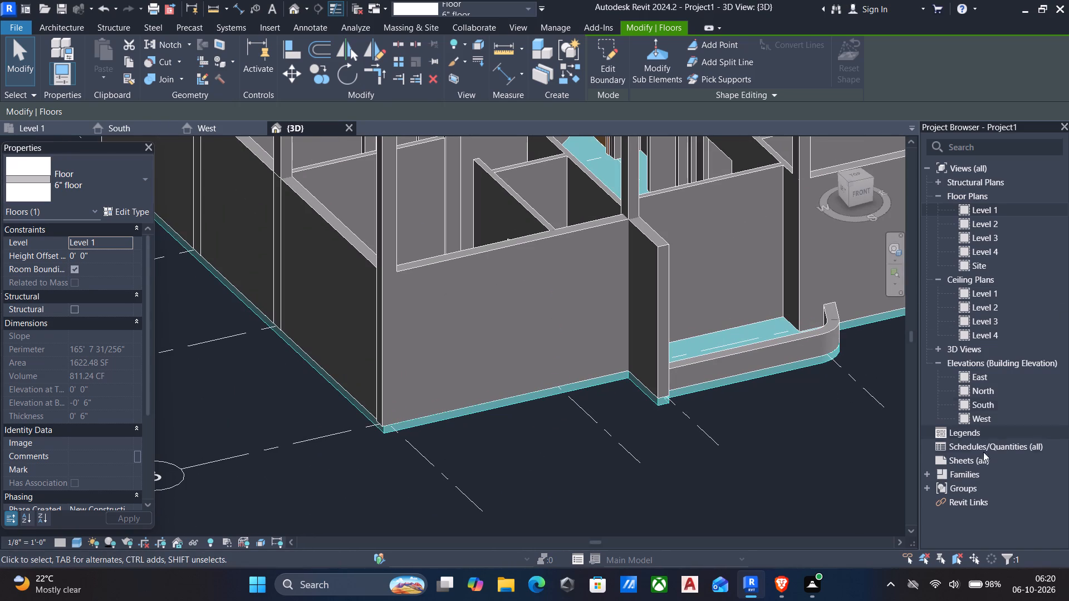
Open the South elevation and bring the floor and levels into view.
{"action": "double_click", "coordinate": [991, 407]}
{"action": "scroll", "coordinate": [377, 381], "scroll_direction": "up", "scroll_amount": 2}
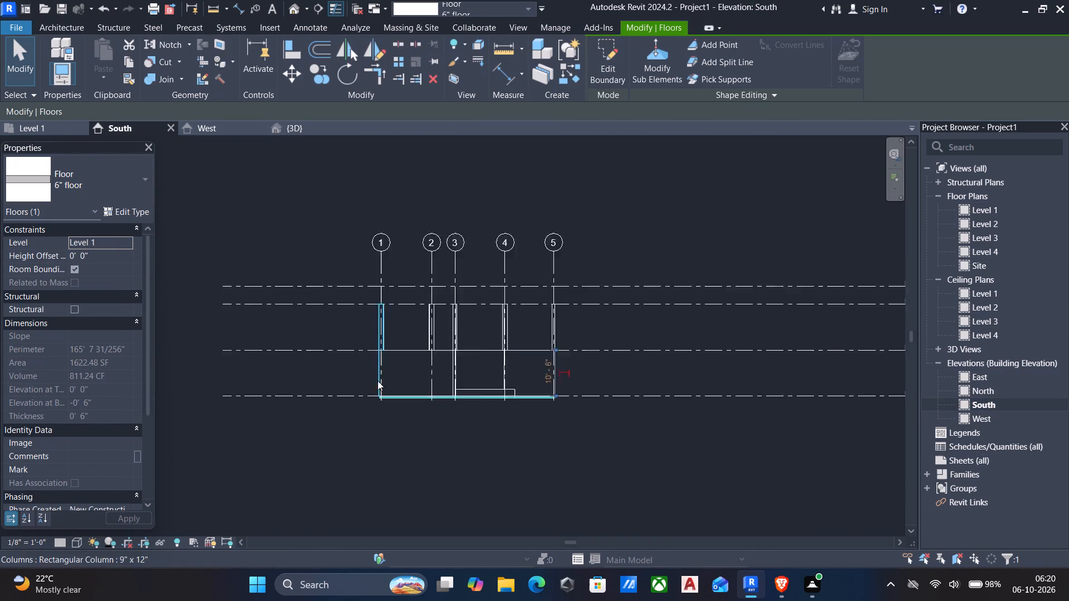
{"action": "scroll", "coordinate": [377, 381], "scroll_direction": "up", "scroll_amount": 6}
{"action": "scroll", "coordinate": [415, 403], "scroll_direction": "down", "scroll_amount": 4}
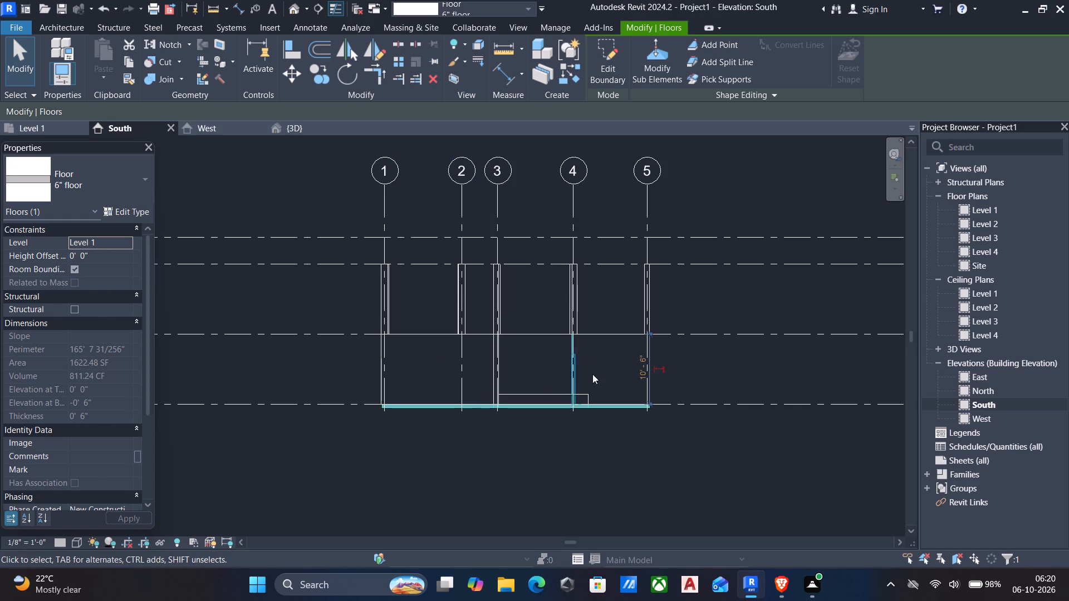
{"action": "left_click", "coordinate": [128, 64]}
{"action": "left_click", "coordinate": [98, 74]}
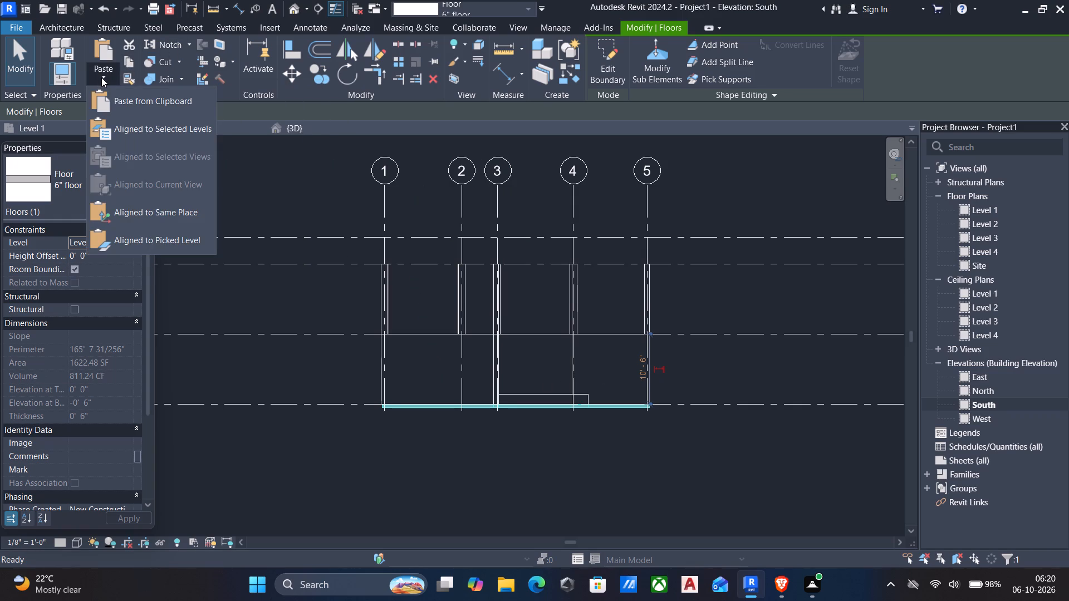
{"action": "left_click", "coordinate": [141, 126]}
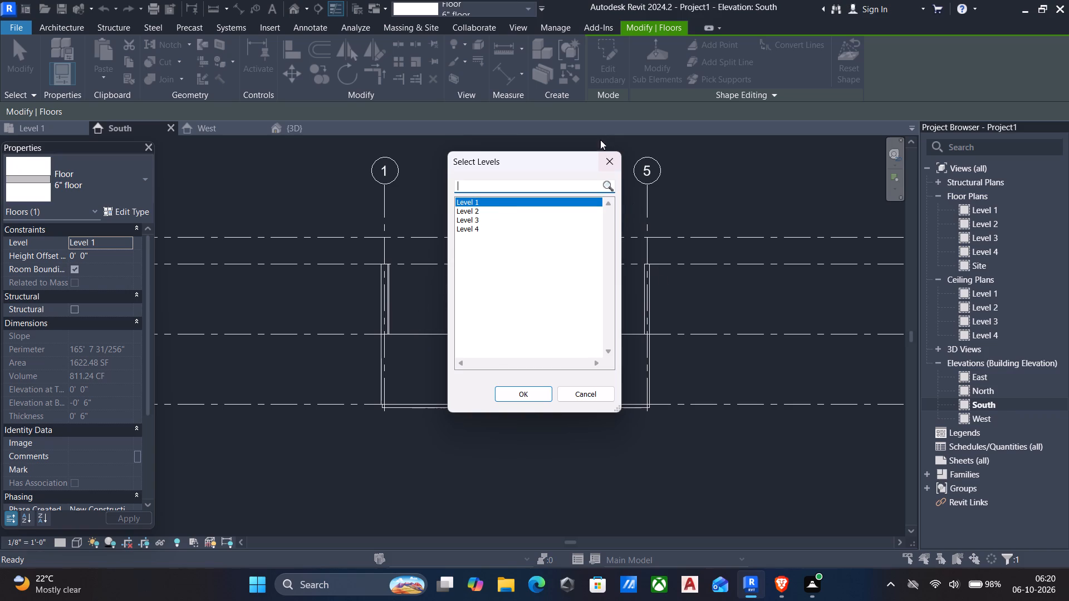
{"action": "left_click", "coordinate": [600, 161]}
Copy the Level 1 floor in the South elevation and paste it aligned to Level 3.
{"action": "scroll", "coordinate": [653, 223], "scroll_direction": "down", "scroll_amount": 4}
{"action": "middle_click_drag", "start_coordinate": [704, 268], "coordinate": [342, 217]}
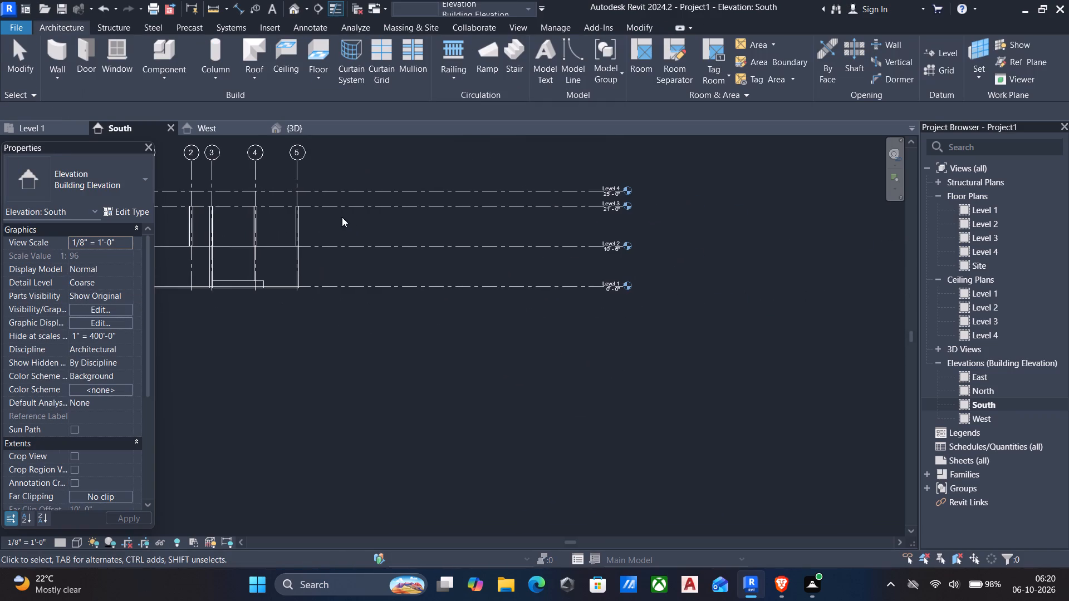
{"action": "scroll", "coordinate": [597, 230], "scroll_direction": "up", "scroll_amount": 3}
{"action": "middle_click_drag", "start_coordinate": [600, 228], "coordinate": [810, 278]}
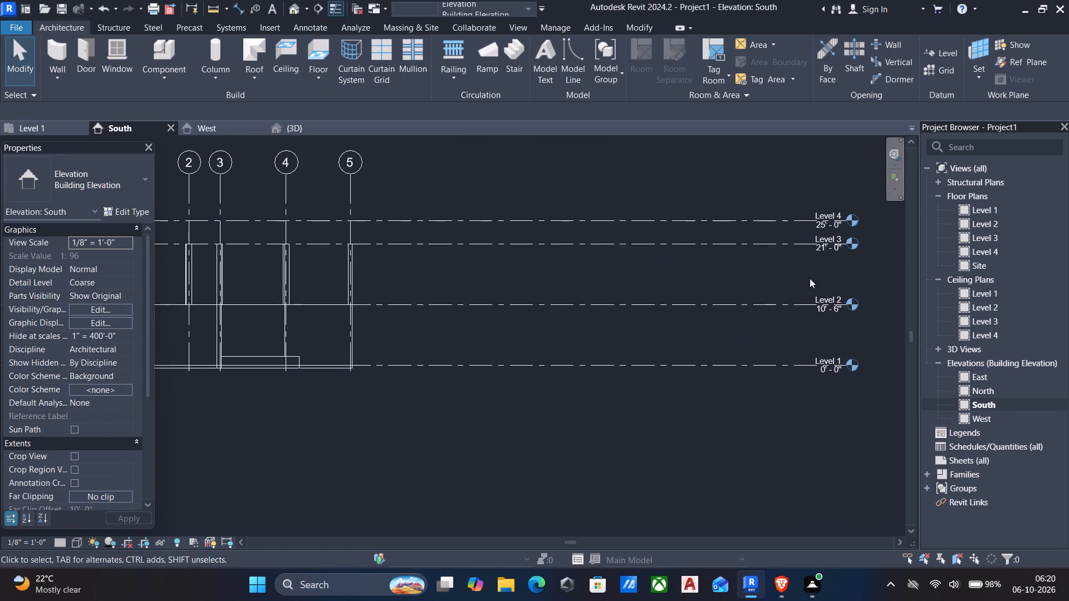
{"action": "middle_click_drag", "start_coordinate": [409, 366], "coordinate": [533, 346]}
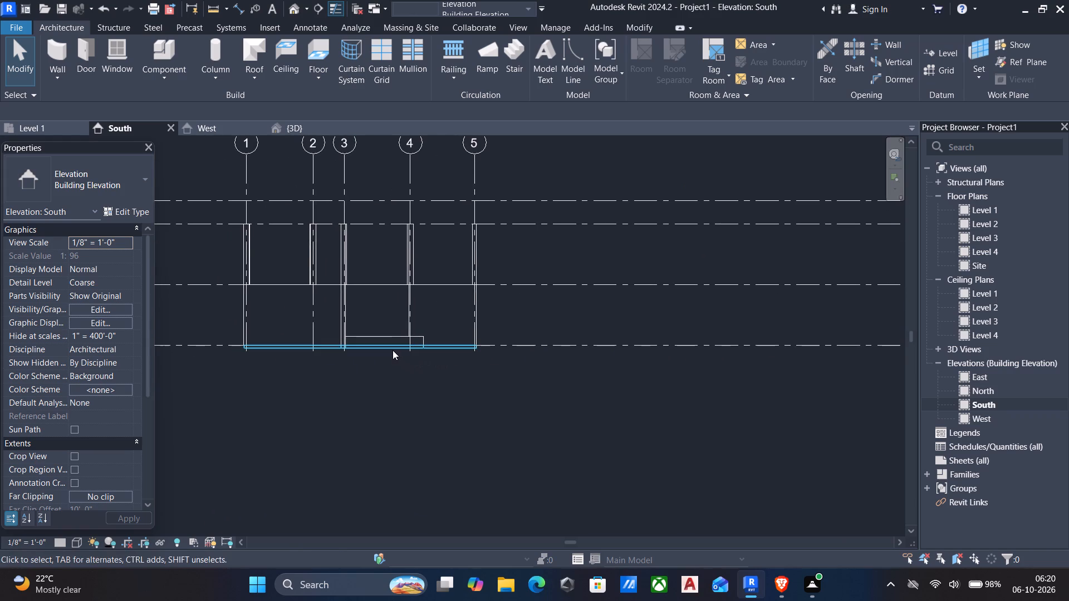
{"action": "left_click", "coordinate": [393, 350]}
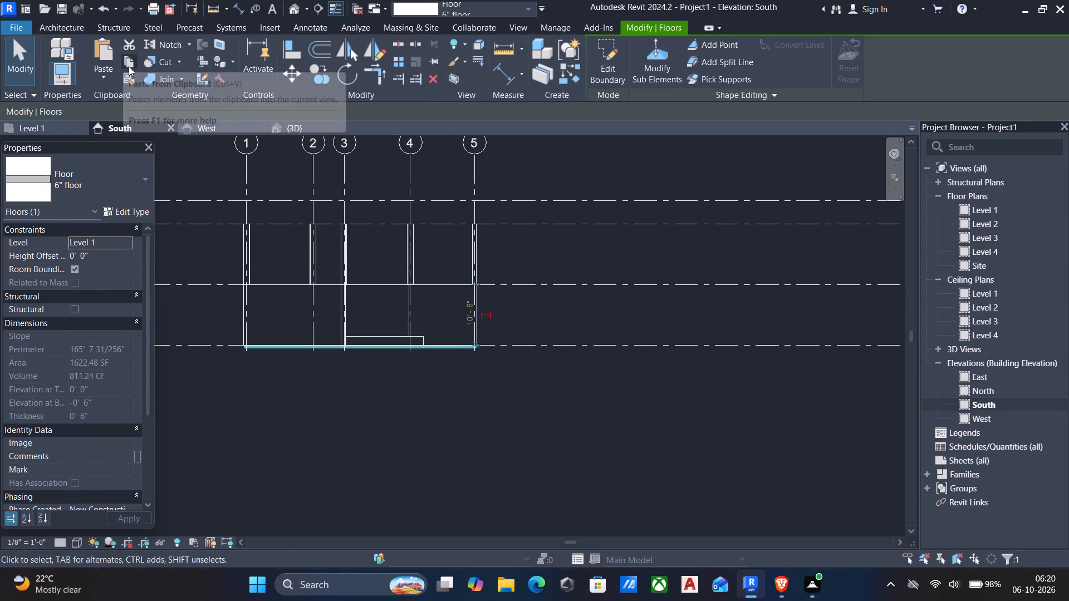
{"action": "left_click", "coordinate": [129, 67]}
{"action": "left_click", "coordinate": [96, 71]}
{"action": "left_click", "coordinate": [166, 129]}
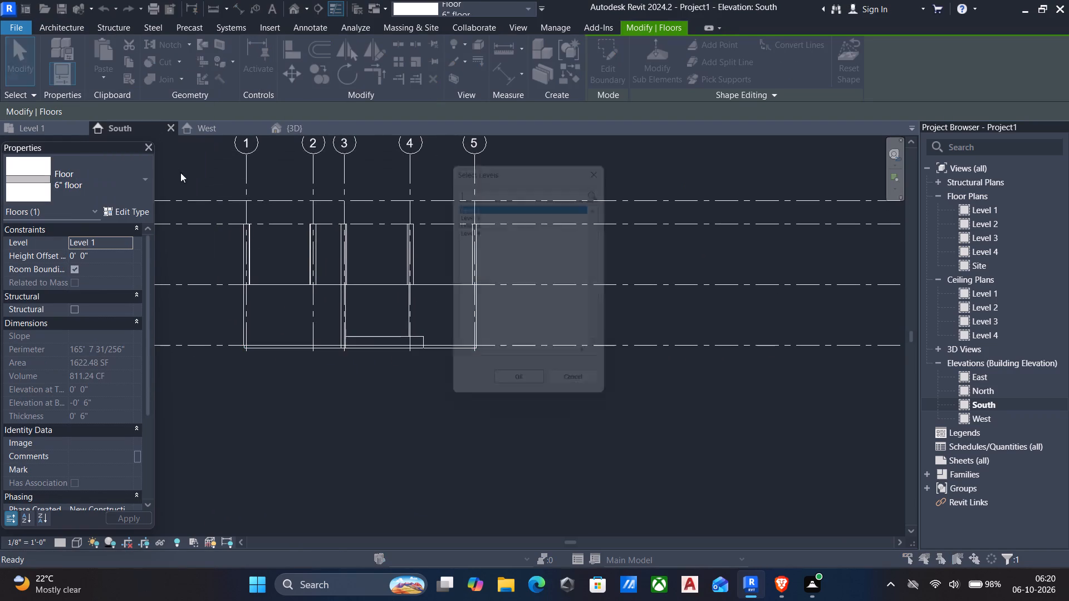
{"action": "left_click", "coordinate": [480, 220]}
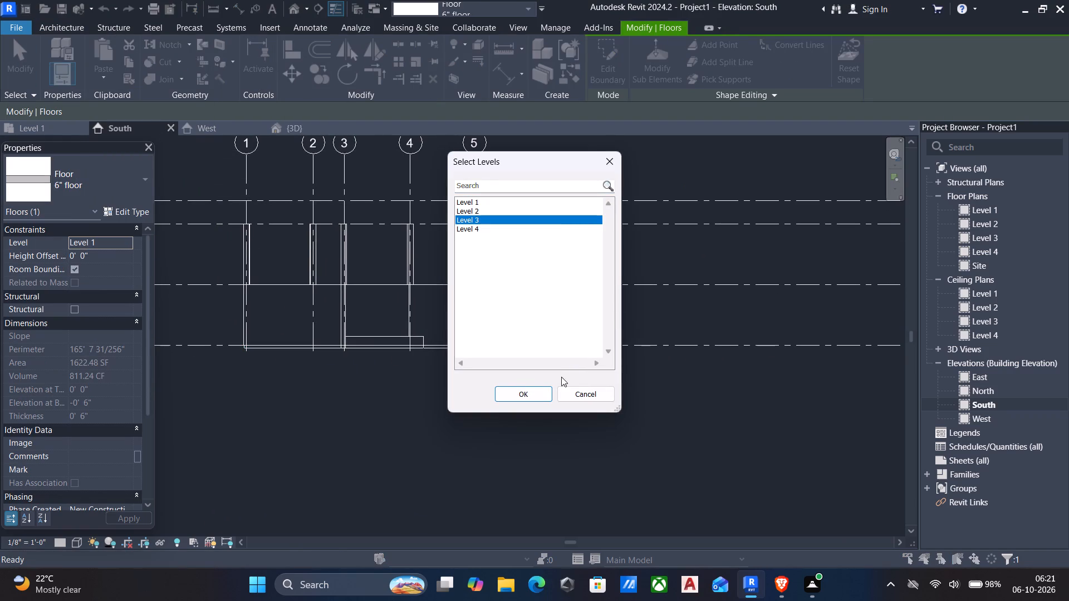
{"action": "left_click", "coordinate": [523, 390]}
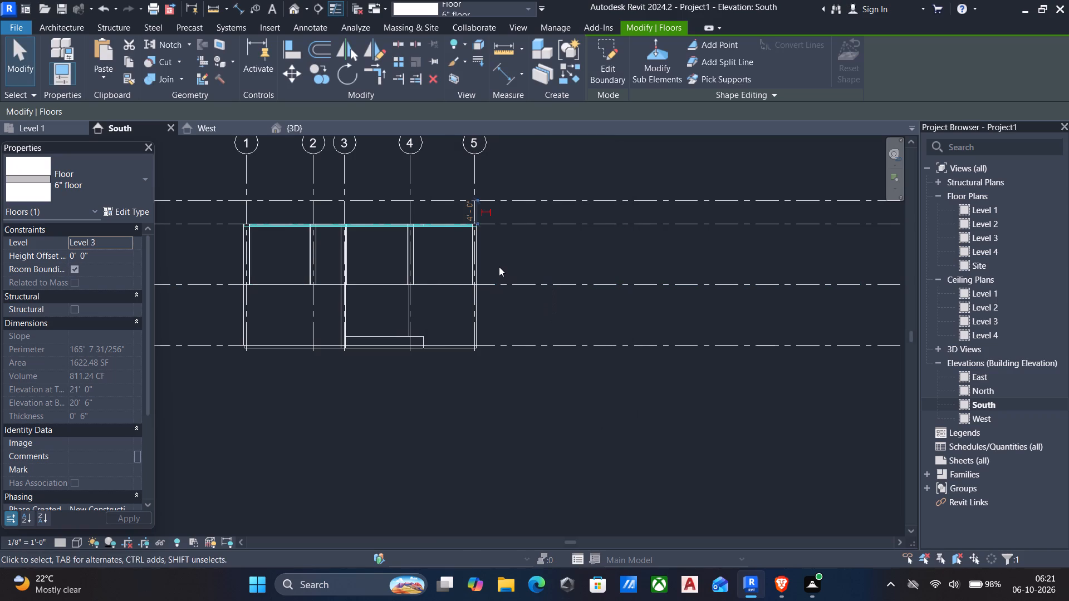
{"action": "key", "text": "Escape"}
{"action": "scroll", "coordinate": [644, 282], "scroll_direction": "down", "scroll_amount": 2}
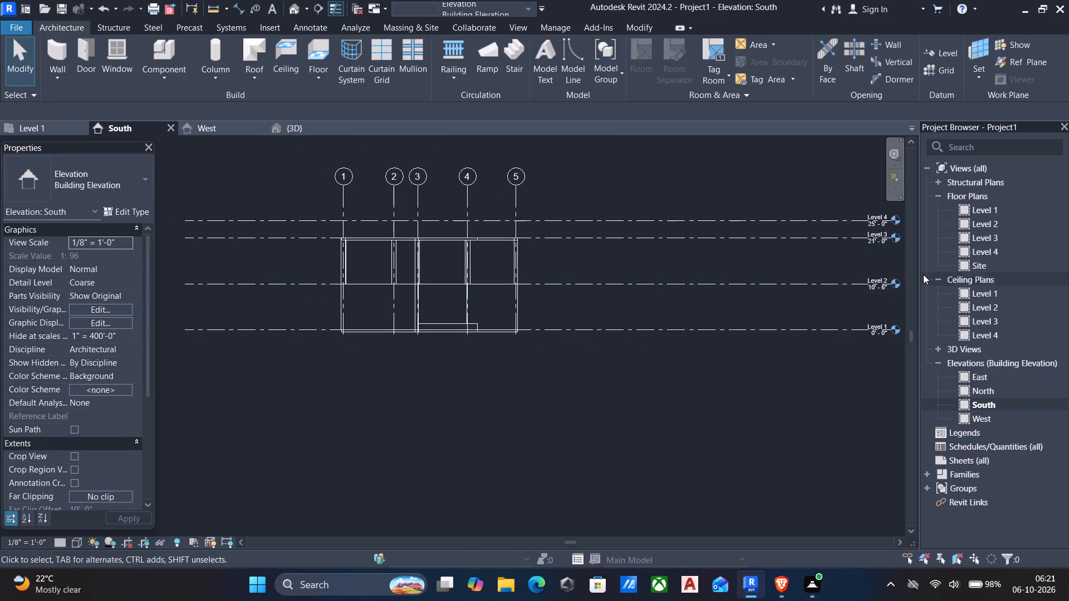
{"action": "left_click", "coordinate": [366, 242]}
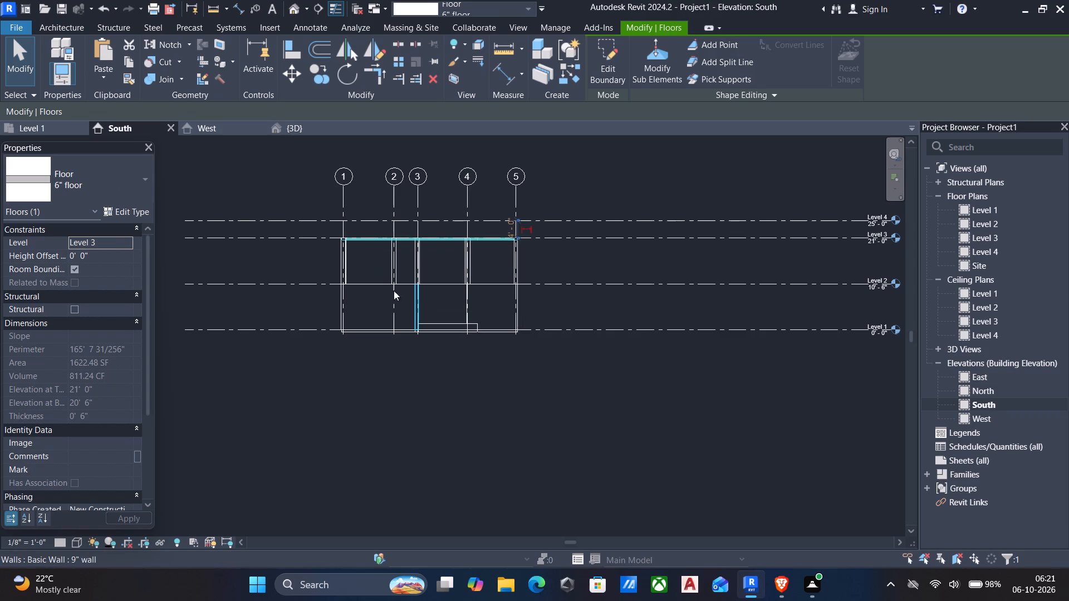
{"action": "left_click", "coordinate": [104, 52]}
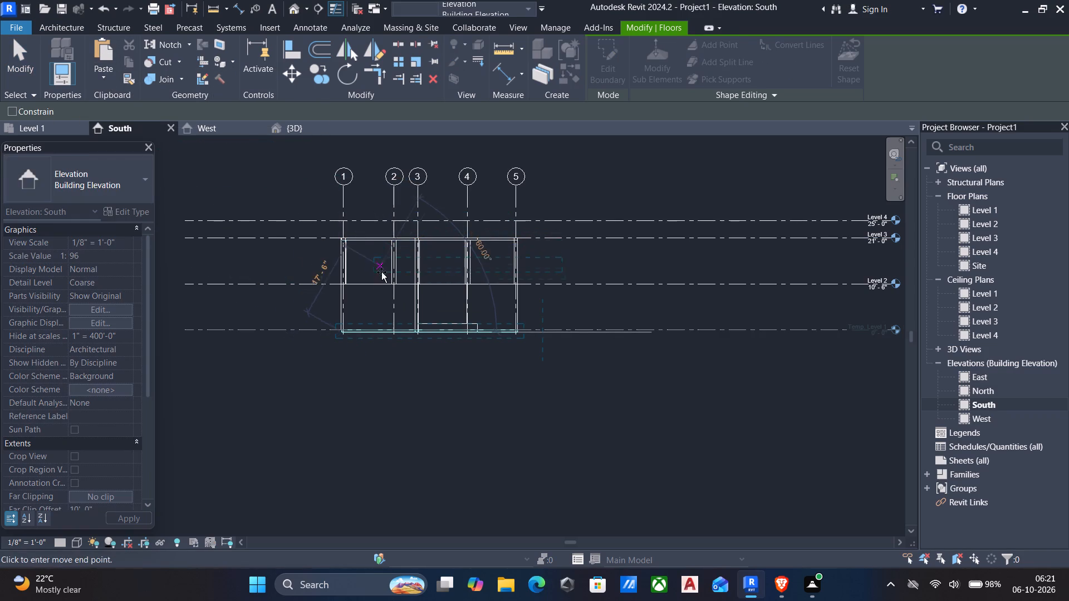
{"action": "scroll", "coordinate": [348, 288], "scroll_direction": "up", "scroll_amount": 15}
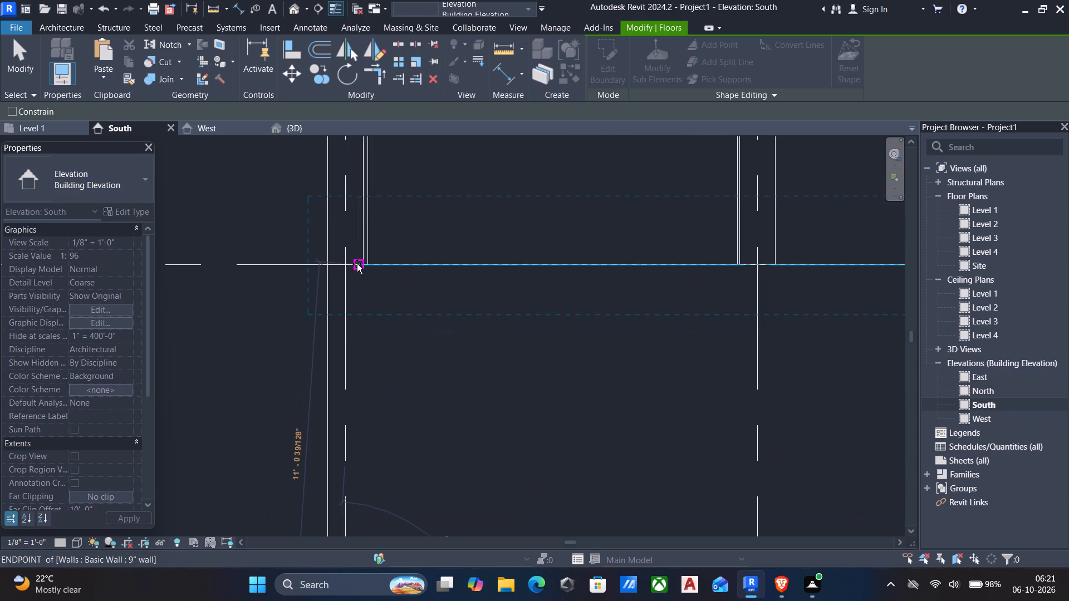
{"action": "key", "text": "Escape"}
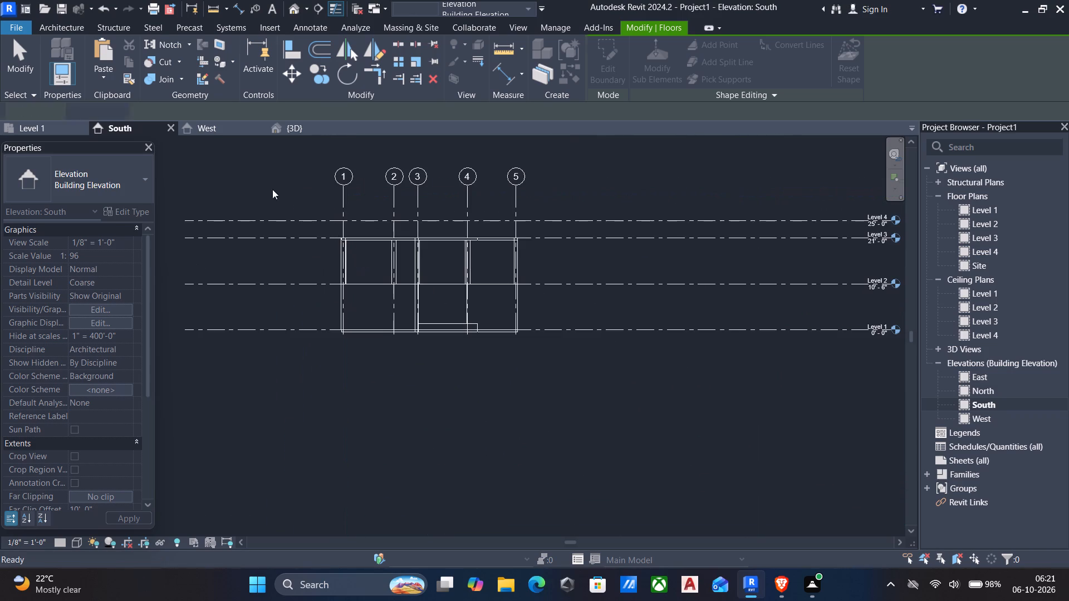
Paste a copy of the 6" floor aligned to Level 2.
{"action": "left_click", "coordinate": [357, 239]}
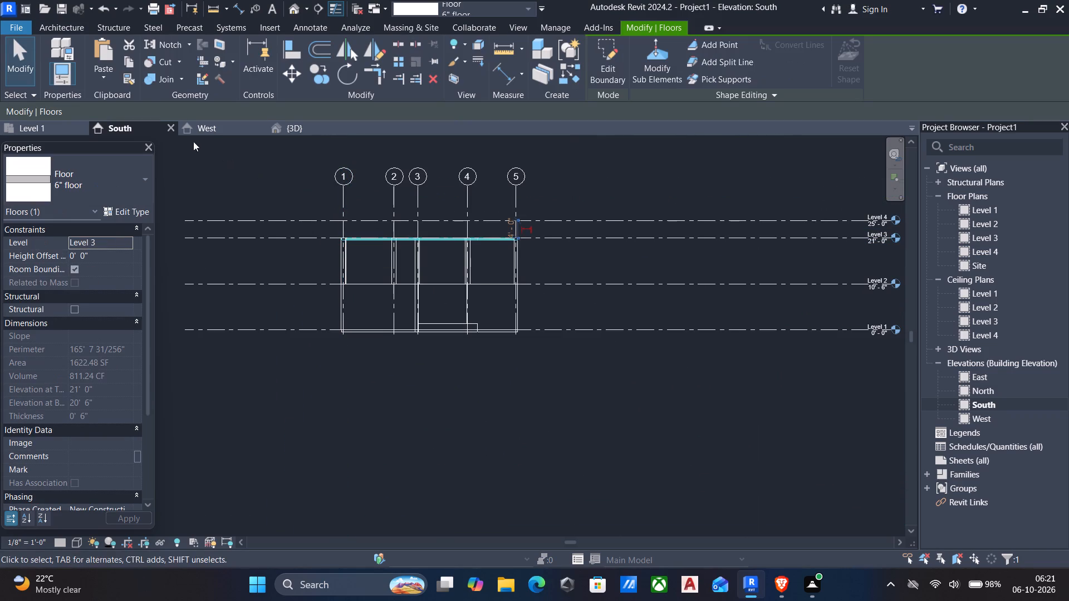
{"action": "left_click_drag", "start_coordinate": [124, 60], "coordinate": [115, 60]}
{"action": "left_click", "coordinate": [99, 71]}
{"action": "left_click", "coordinate": [139, 125]}
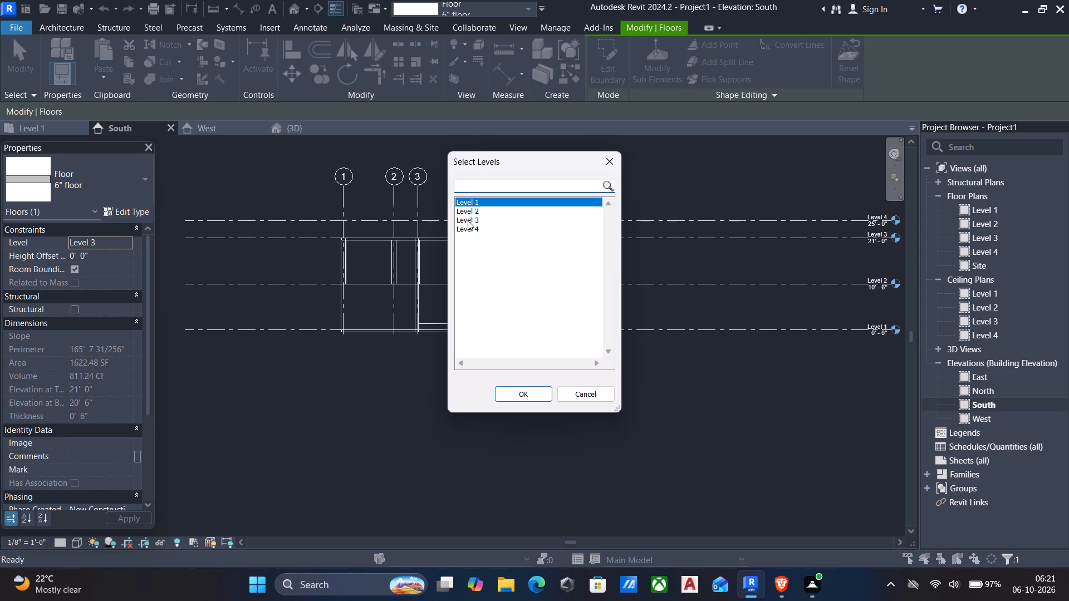
{"action": "left_click", "coordinate": [470, 214]}
{"action": "left_click", "coordinate": [527, 387]}
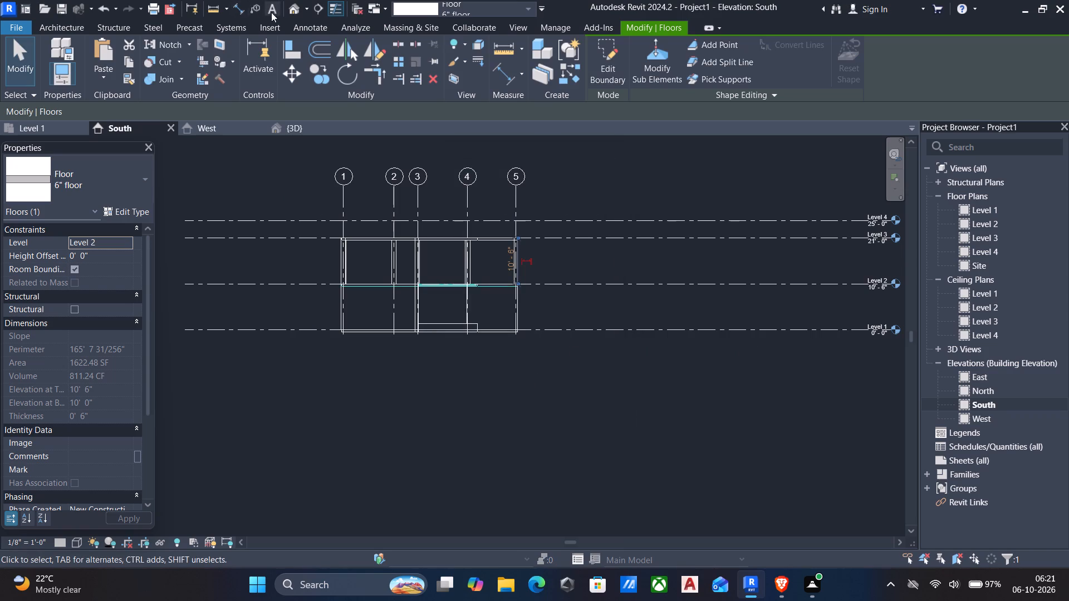
Examine the building's floor slabs, columns and porch from several sides in the 3D view.
{"action": "left_click", "coordinate": [295, 6]}
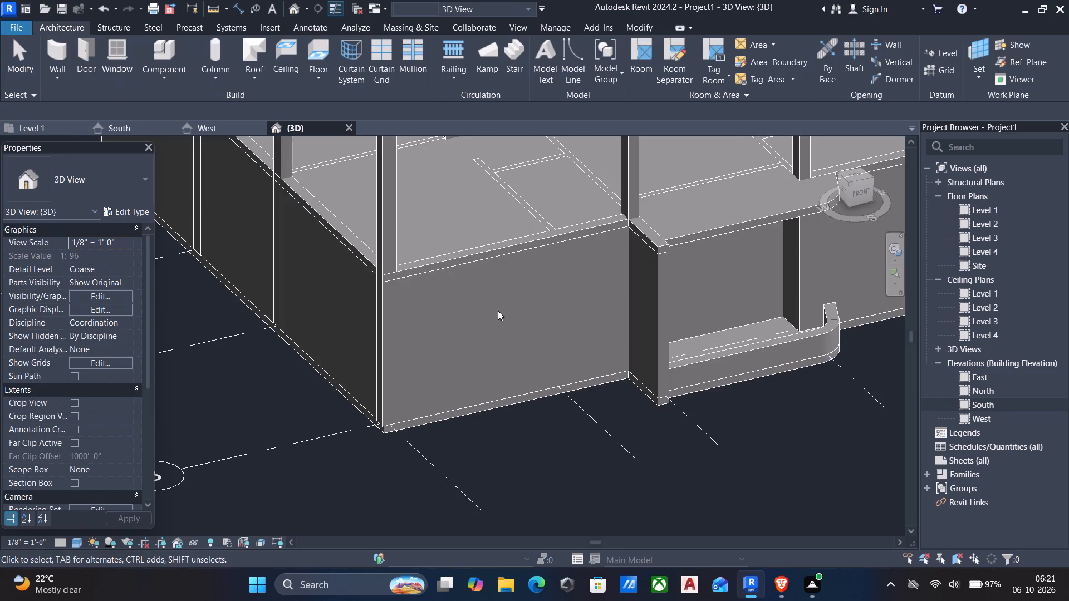
{"action": "scroll", "coordinate": [570, 358], "scroll_direction": "down", "scroll_amount": 6}
{"action": "middle_click_drag", "start_coordinate": [576, 365], "coordinate": [537, 309], "text": "shift"}
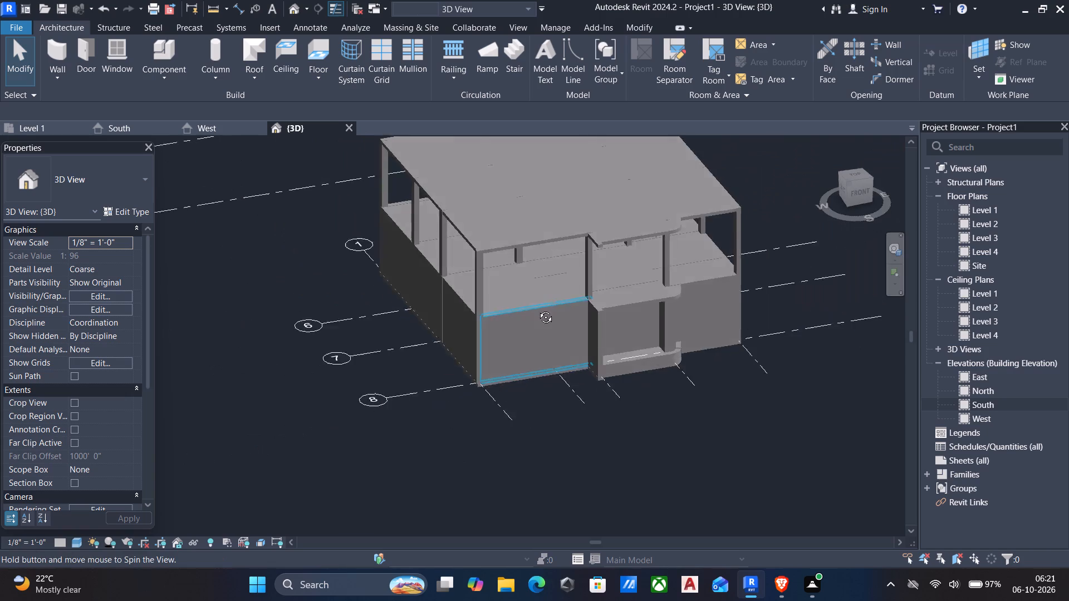
{"action": "middle_click_drag", "start_coordinate": [537, 309], "coordinate": [558, 326], "text": "shift"}
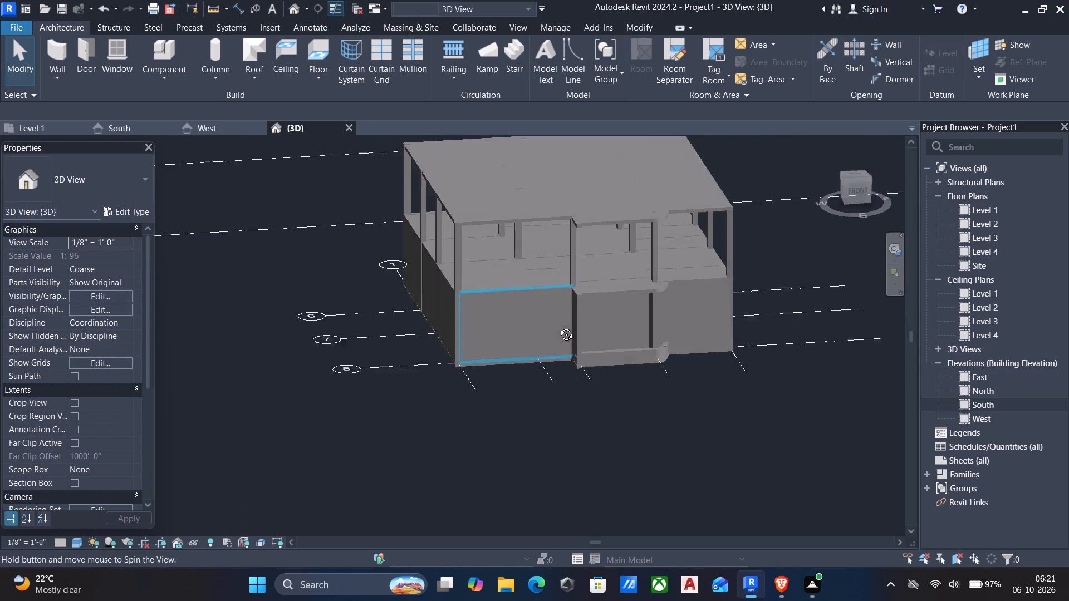
{"action": "middle_click_drag", "start_coordinate": [558, 326], "coordinate": [612, 326], "text": "shift"}
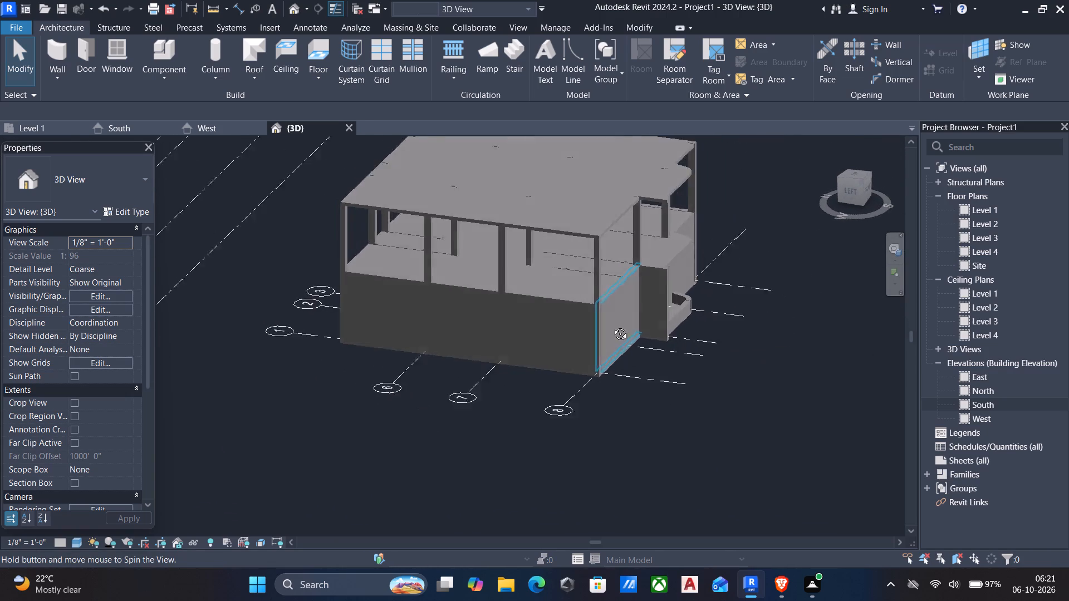
{"action": "middle_click_drag", "start_coordinate": [612, 326], "coordinate": [492, 311], "text": "shift"}
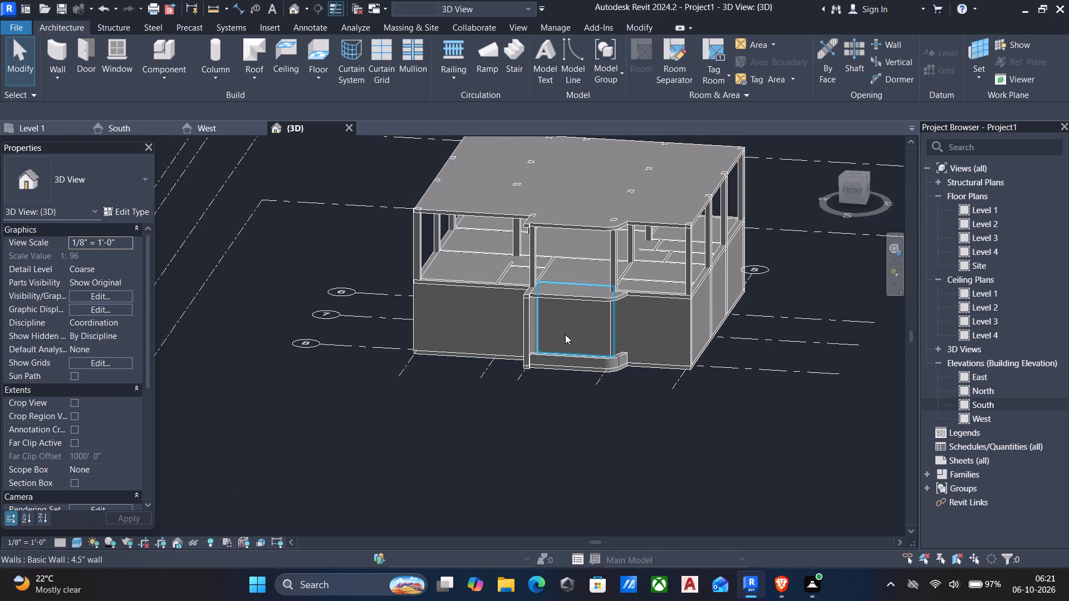
{"action": "left_click", "coordinate": [563, 349]}
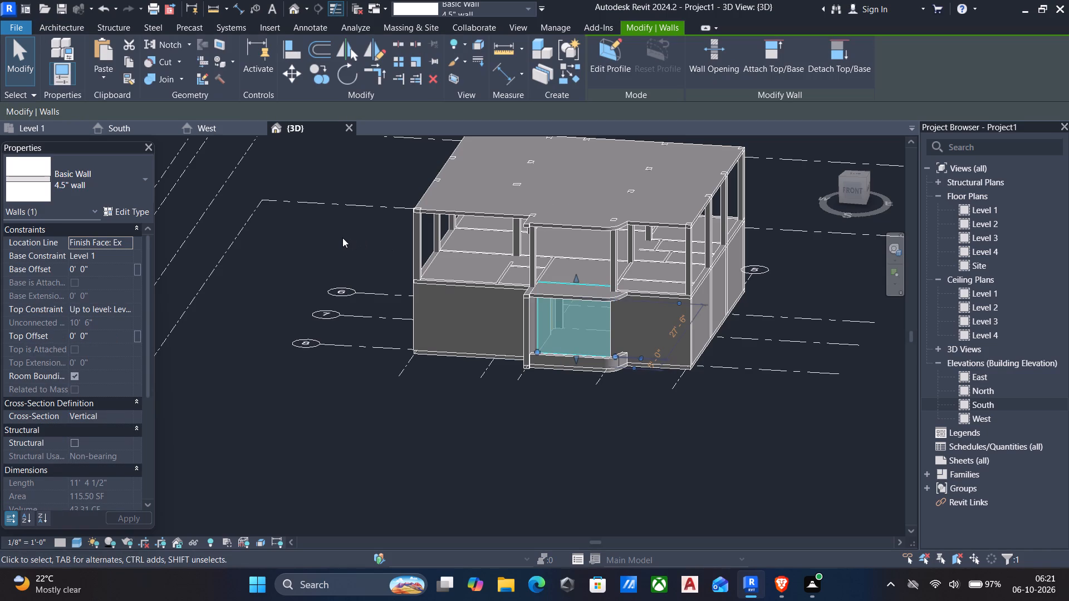
{"action": "key", "text": "Escape"}
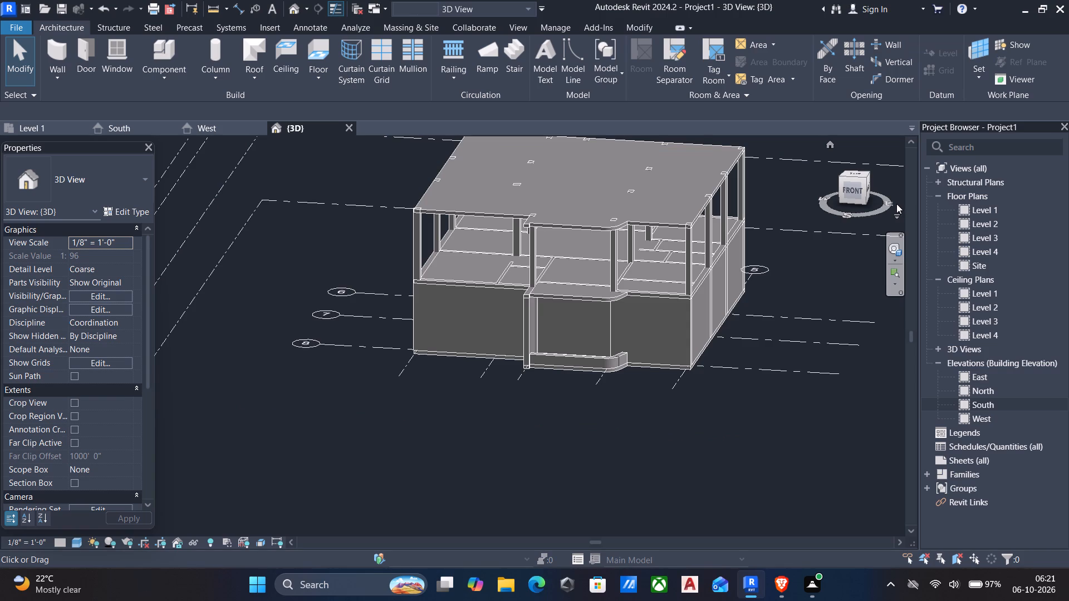
On the Level 1 plan, place a 3'-0" Curtain Wall 1 from the midpoint of the 4.5" wall behind the porch.
{"action": "double_click", "coordinate": [997, 208]}
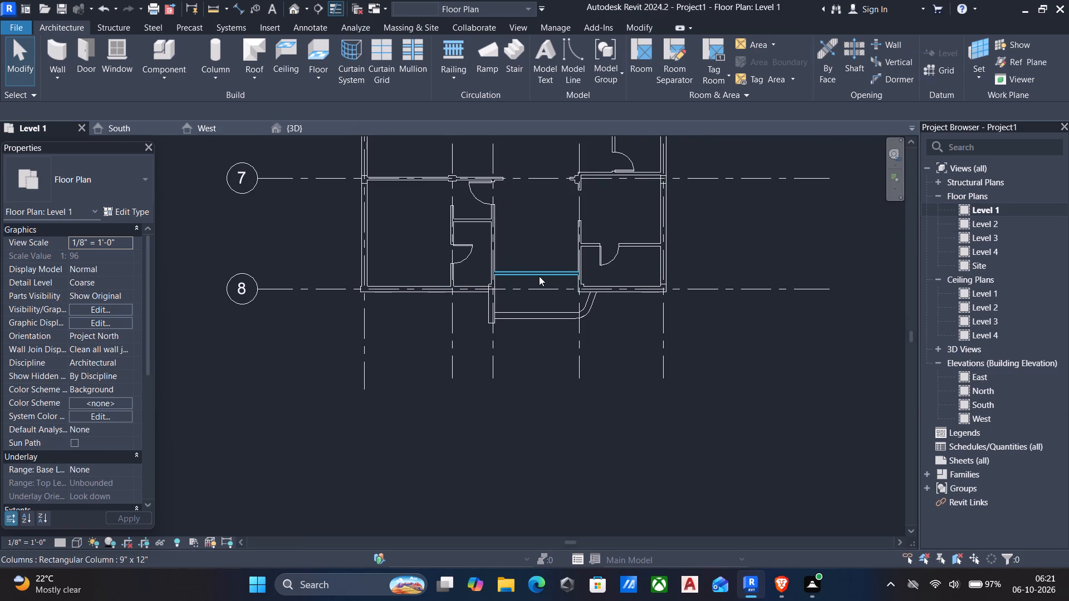
{"action": "left_click", "coordinate": [53, 48]}
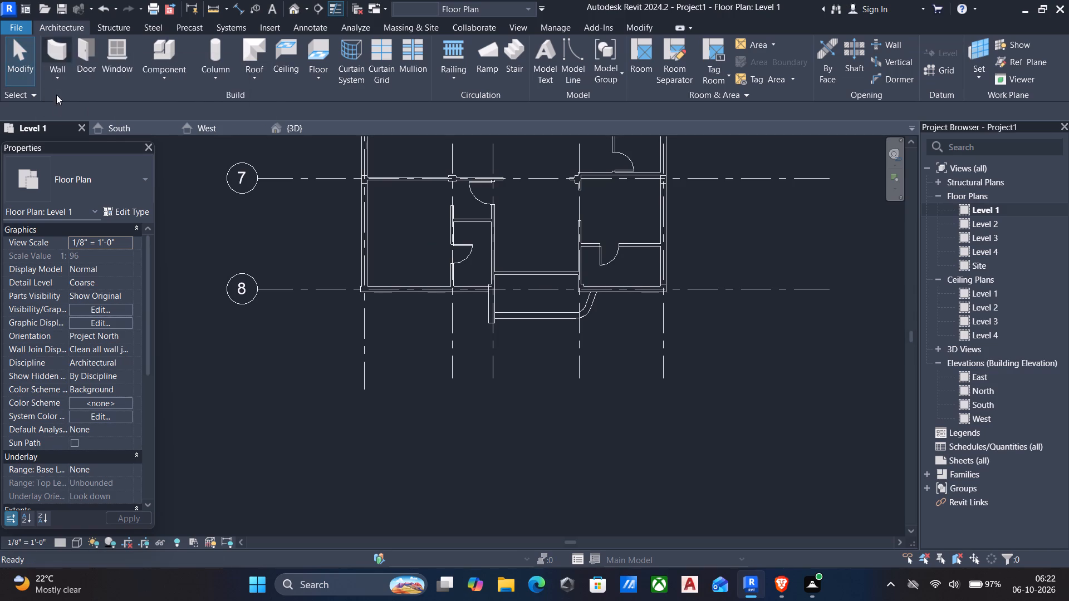
{"action": "left_click", "coordinate": [84, 180]}
{"action": "scroll", "coordinate": [85, 194], "scroll_direction": "down", "scroll_amount": 1}
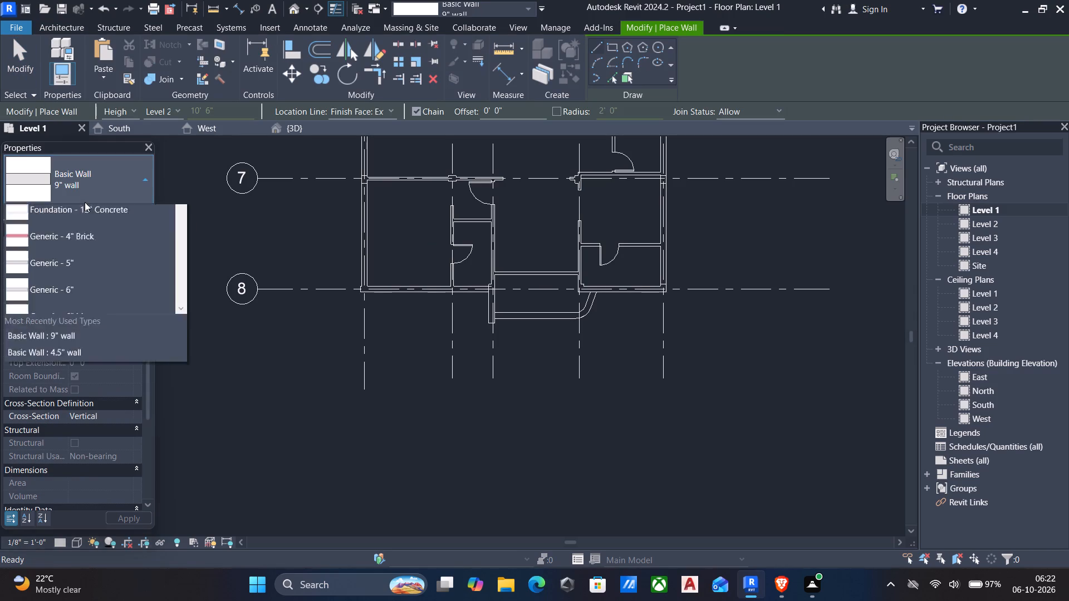
{"action": "scroll", "coordinate": [85, 202], "scroll_direction": "down", "scroll_amount": 4}
{"action": "scroll", "coordinate": [72, 277], "scroll_direction": "down", "scroll_amount": 4}
{"action": "scroll", "coordinate": [62, 345], "scroll_direction": "down", "scroll_amount": 6}
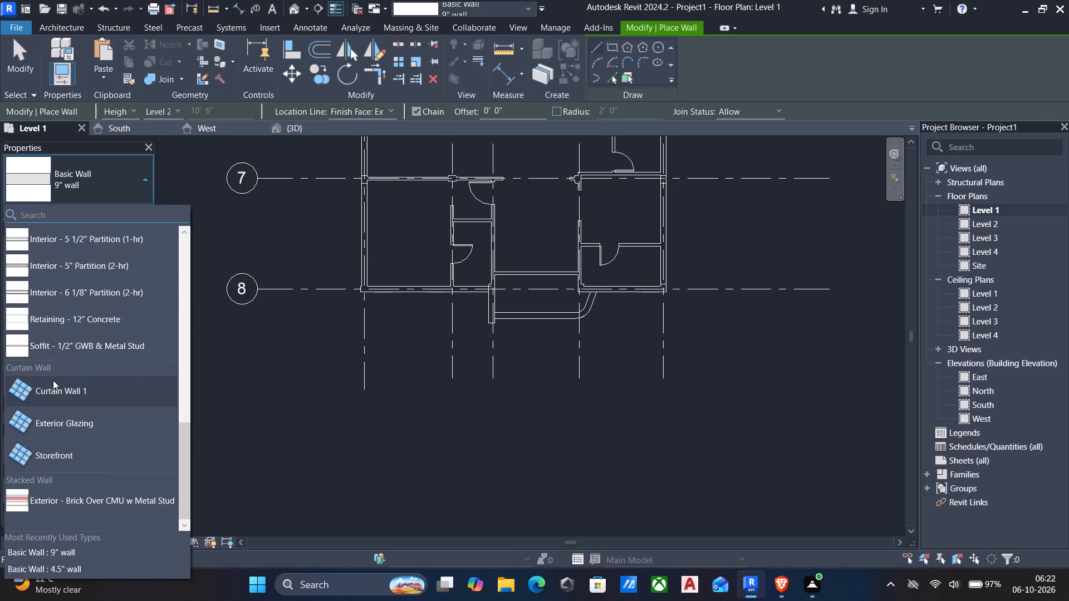
{"action": "left_click", "coordinate": [50, 389]}
{"action": "scroll", "coordinate": [513, 275], "scroll_direction": "up", "scroll_amount": 10}
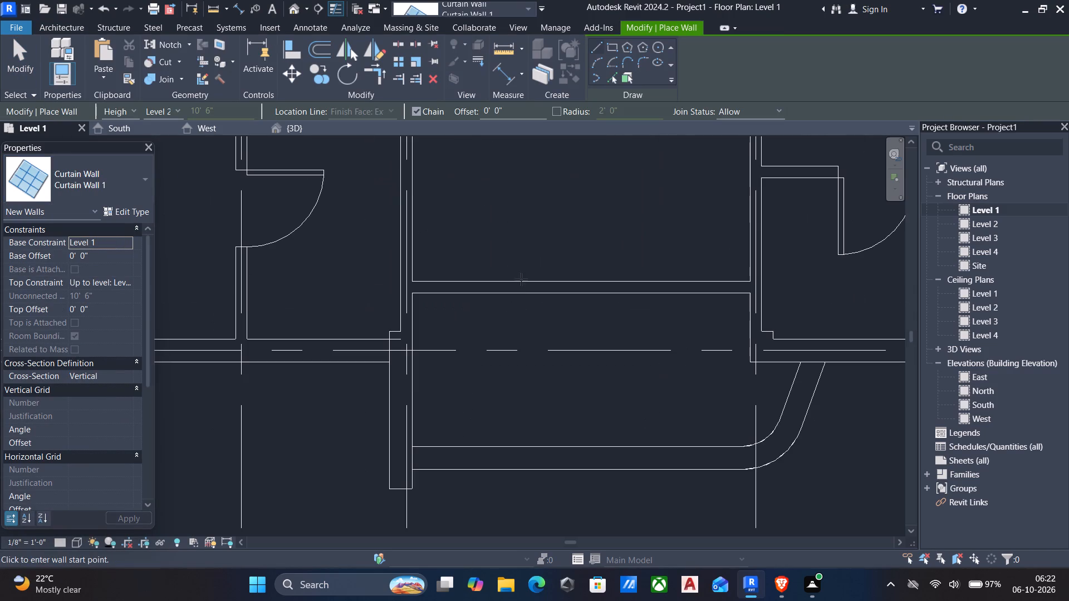
{"action": "scroll", "coordinate": [494, 295], "scroll_direction": "up", "scroll_amount": 5}
{"action": "scroll", "coordinate": [639, 275], "scroll_direction": "down", "scroll_amount": 2}
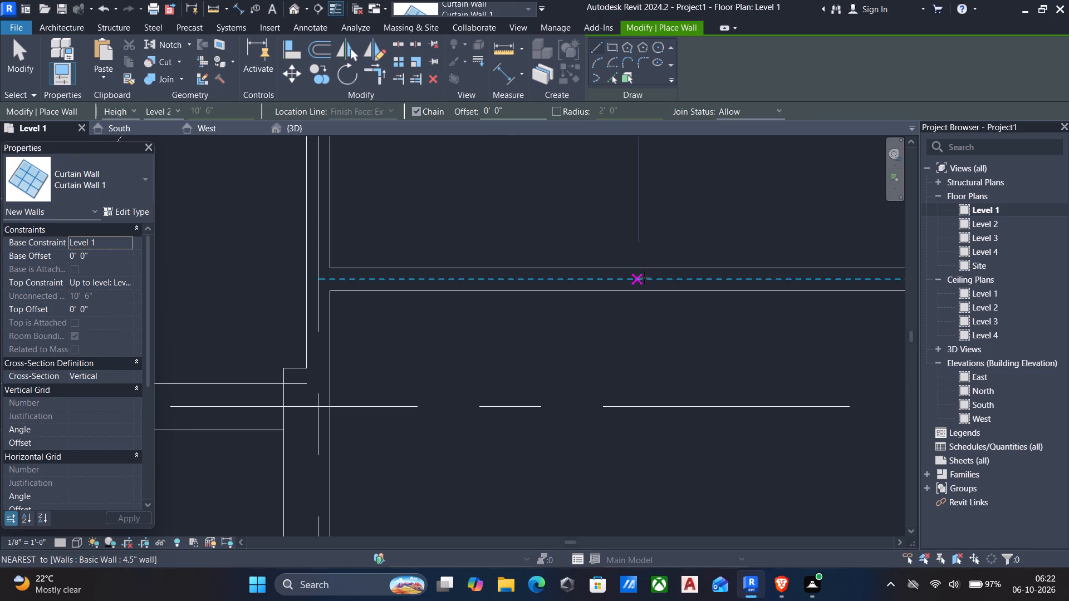
{"action": "scroll", "coordinate": [644, 278], "scroll_direction": "down", "scroll_amount": 2}
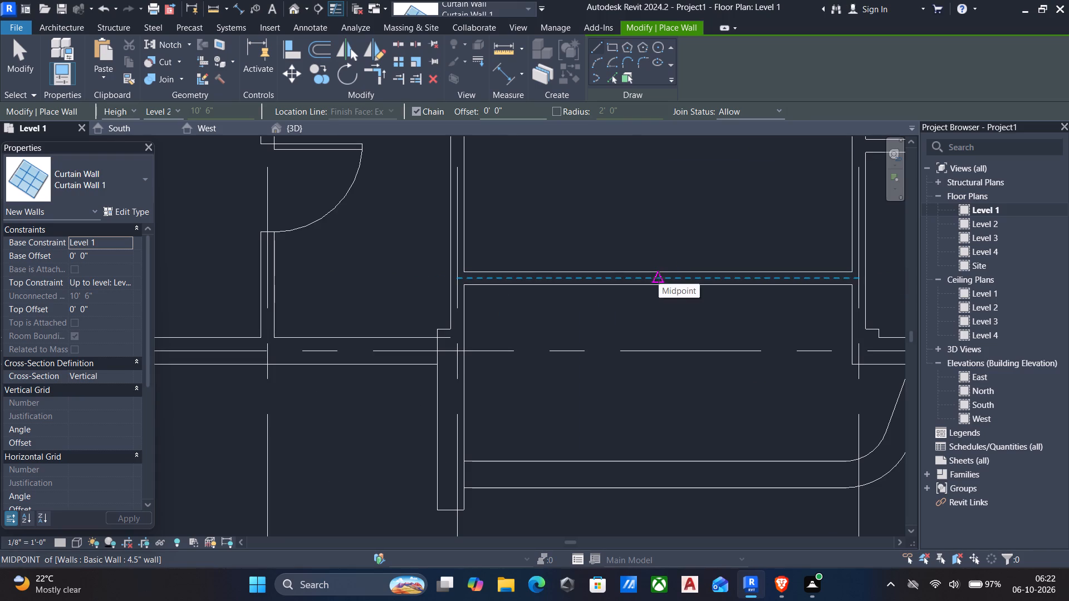
{"action": "left_click", "coordinate": [659, 278]}
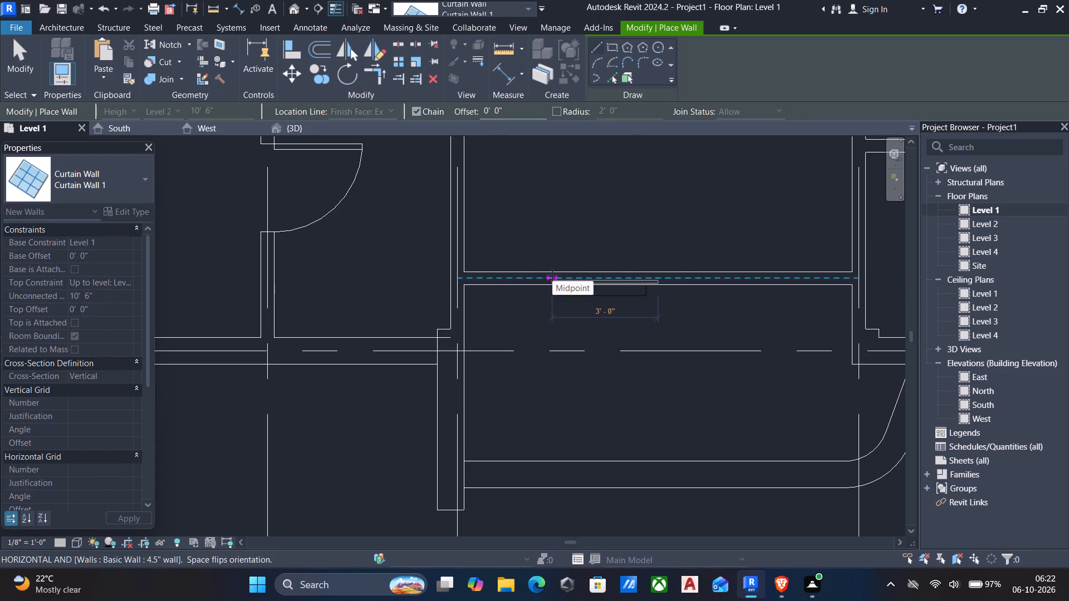
{"action": "left_click", "coordinate": [552, 275]}
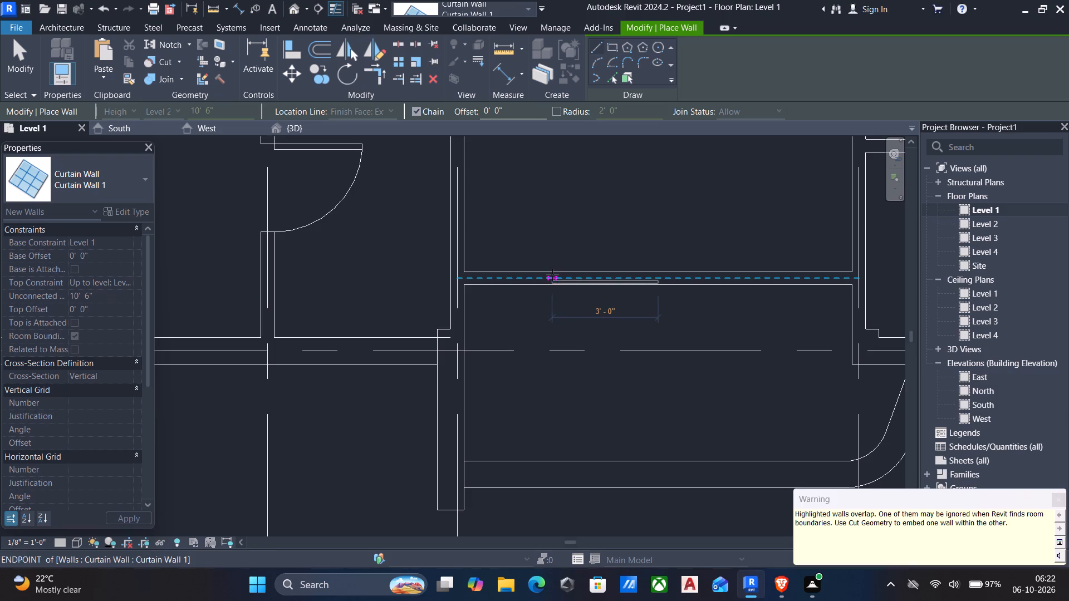
{"action": "key", "text": "Escape"}
{"action": "key", "text": "Escape"}
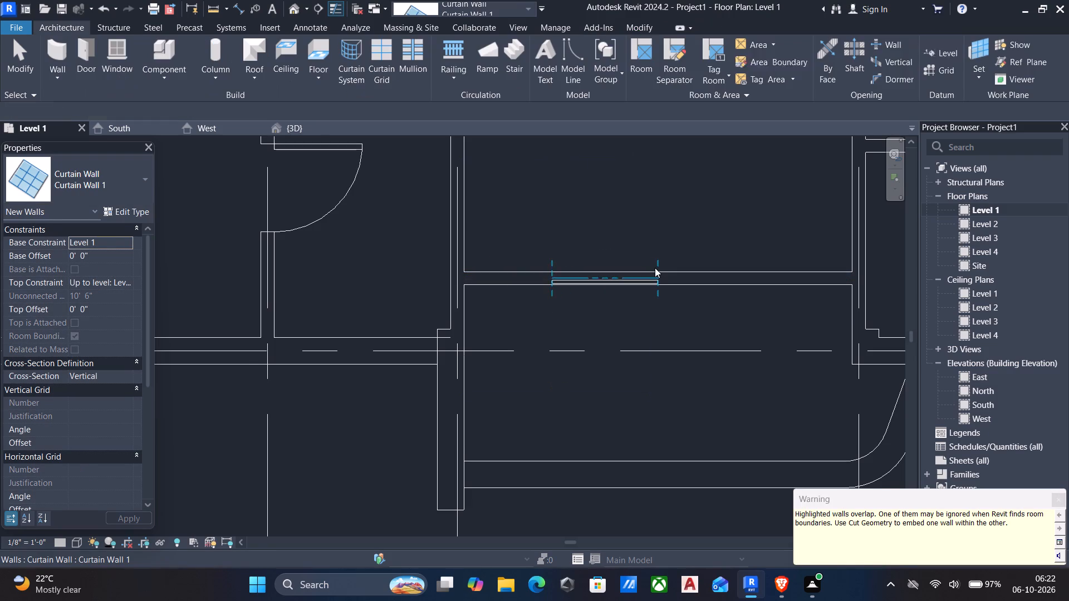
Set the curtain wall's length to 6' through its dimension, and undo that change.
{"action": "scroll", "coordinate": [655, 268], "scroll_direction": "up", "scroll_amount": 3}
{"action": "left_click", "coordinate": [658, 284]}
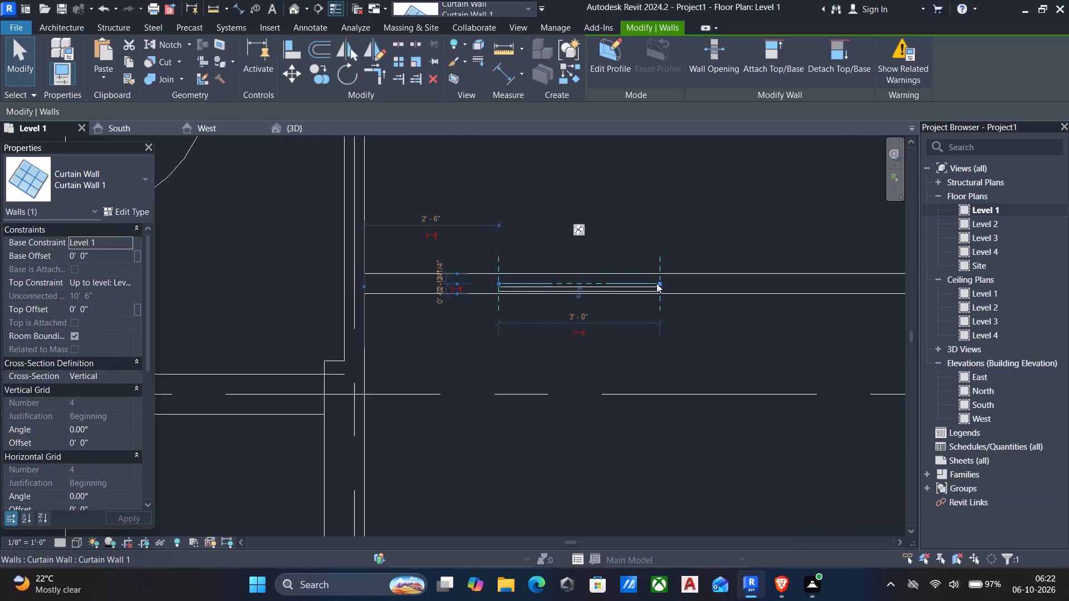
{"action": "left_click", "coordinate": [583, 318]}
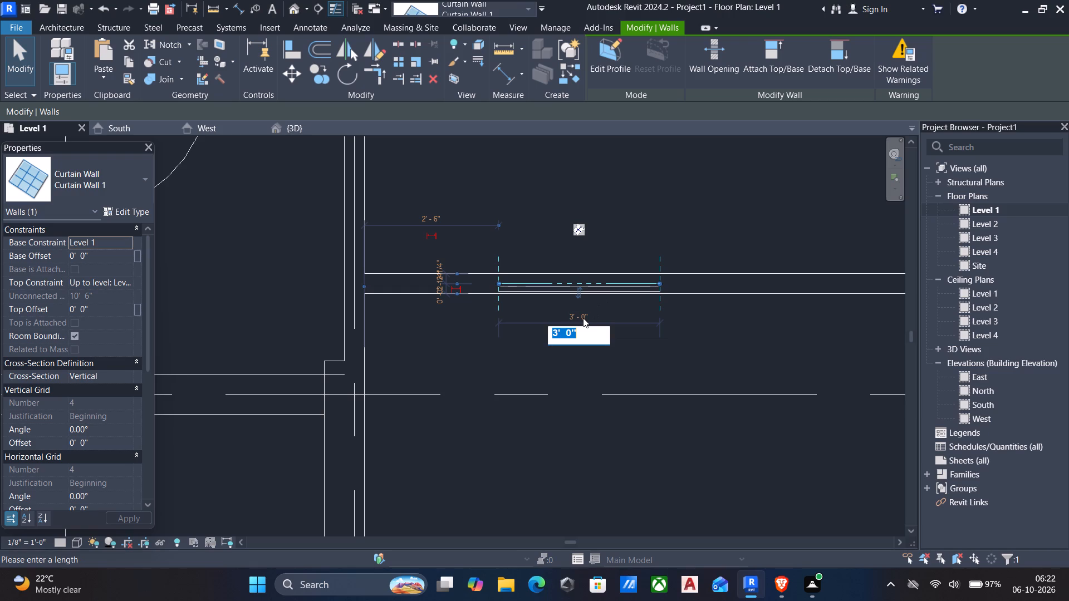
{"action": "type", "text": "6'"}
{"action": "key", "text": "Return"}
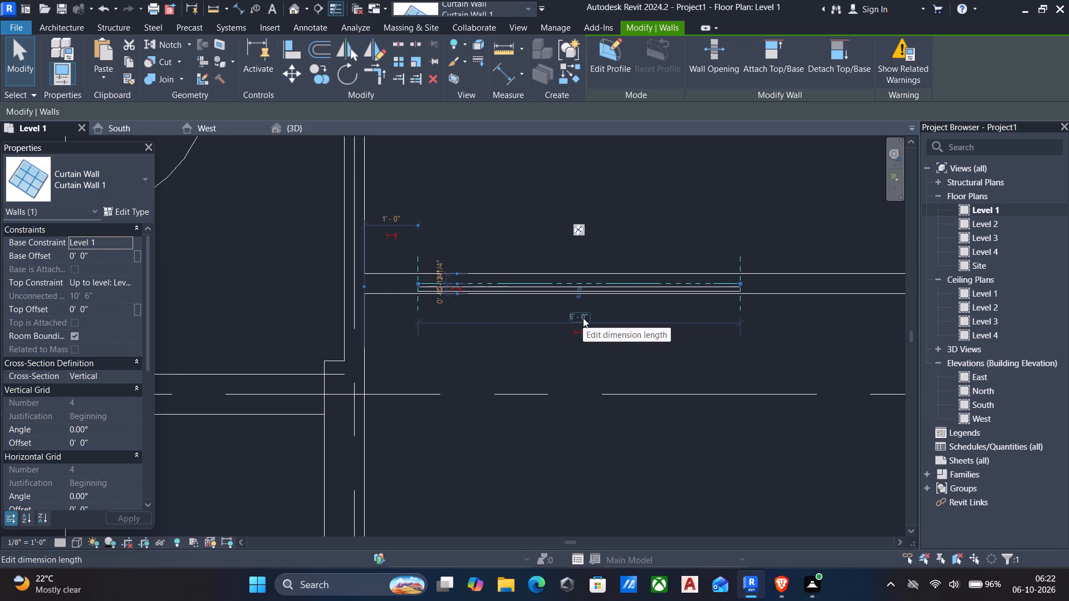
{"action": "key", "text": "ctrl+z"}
Stretch the curtain wall's east end along the 4.5" wall to make it 6'-0" long.
{"action": "left_click", "coordinate": [659, 284]}
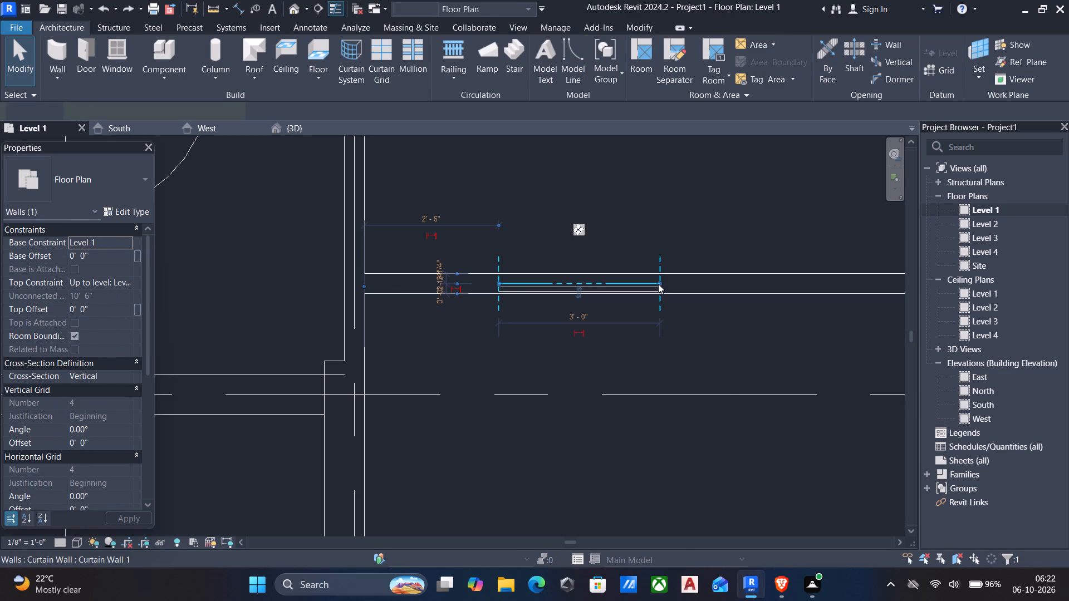
{"action": "middle_click_drag", "start_coordinate": [658, 287], "coordinate": [474, 315]}
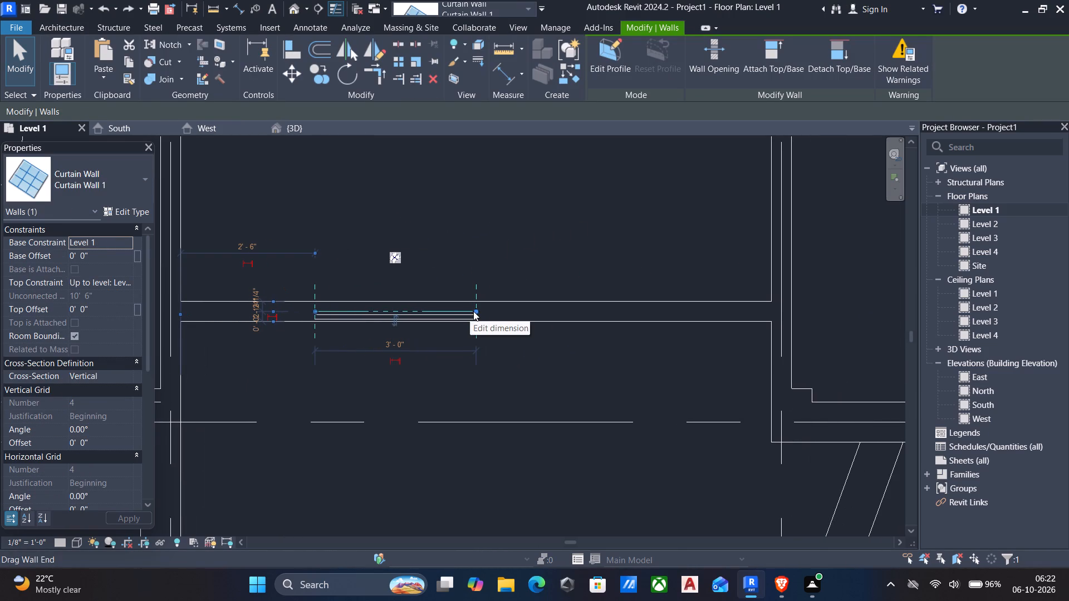
{"action": "left_click_drag", "start_coordinate": [473, 311], "coordinate": [594, 316]}
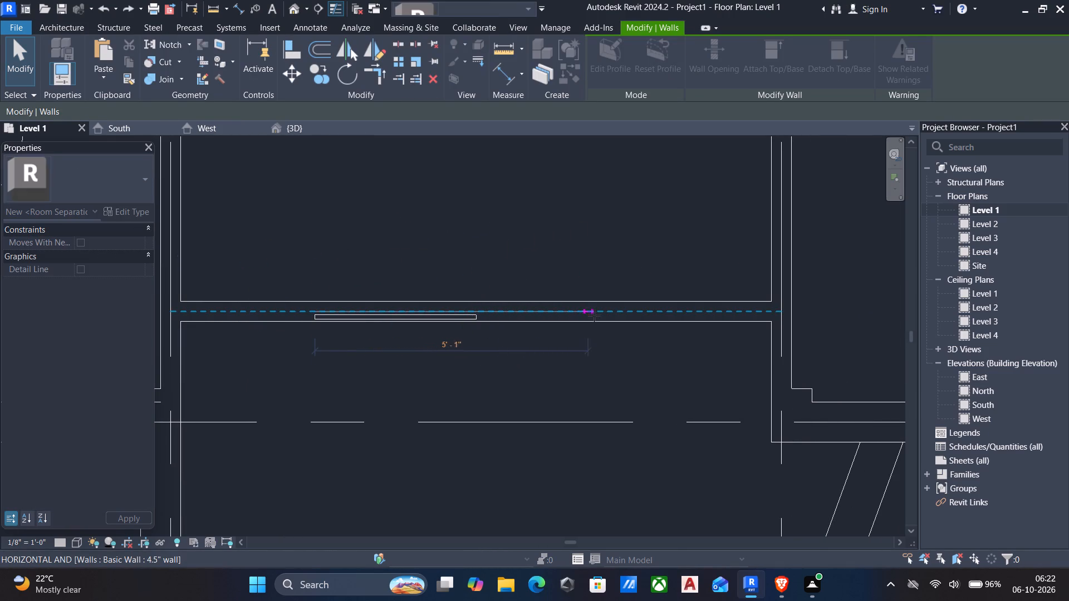
{"action": "left_click_drag", "start_coordinate": [594, 316], "coordinate": [636, 316]}
{"action": "scroll", "coordinate": [607, 327], "scroll_direction": "down", "scroll_amount": 2}
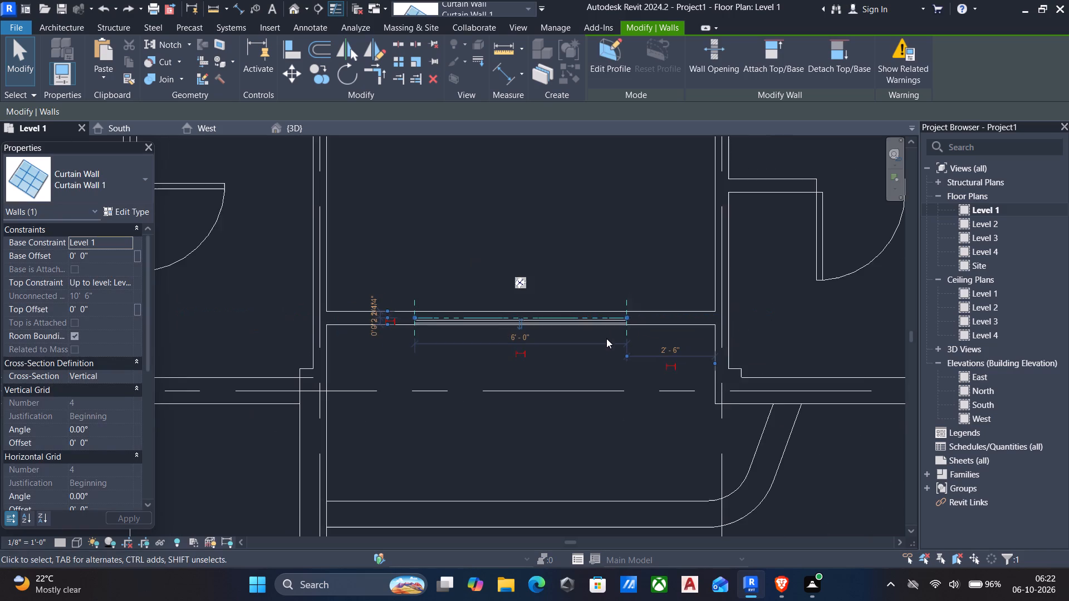
{"action": "scroll", "coordinate": [606, 338], "scroll_direction": "down", "scroll_amount": 5}
{"action": "scroll", "coordinate": [584, 294], "scroll_direction": "down", "scroll_amount": 3}
{"action": "middle_click_drag", "start_coordinate": [581, 259], "coordinate": [585, 322]}
{"action": "scroll", "coordinate": [585, 322], "scroll_direction": "down", "scroll_amount": 2}
{"action": "key", "text": "Escape"}
Cut the 4.5" wall behind the porch with the embedded curtain wall using Cut Geometry on Level 1.
{"action": "middle_click_drag", "start_coordinate": [590, 287], "coordinate": [614, 364]}
{"action": "scroll", "coordinate": [614, 367], "scroll_direction": "down", "scroll_amount": 1}
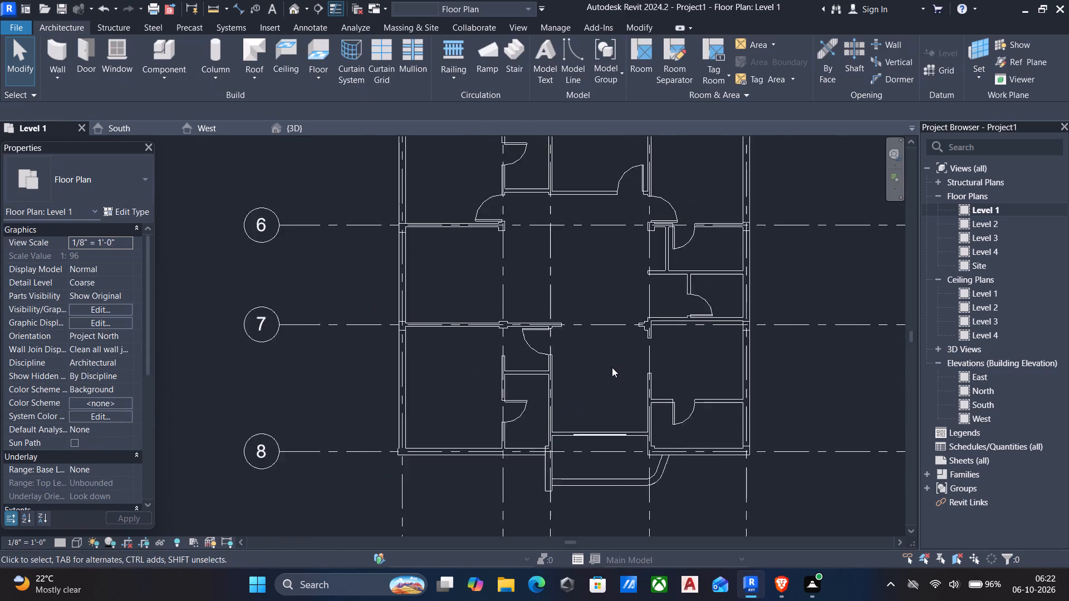
{"action": "scroll", "coordinate": [612, 367], "scroll_direction": "down", "scroll_amount": 1}
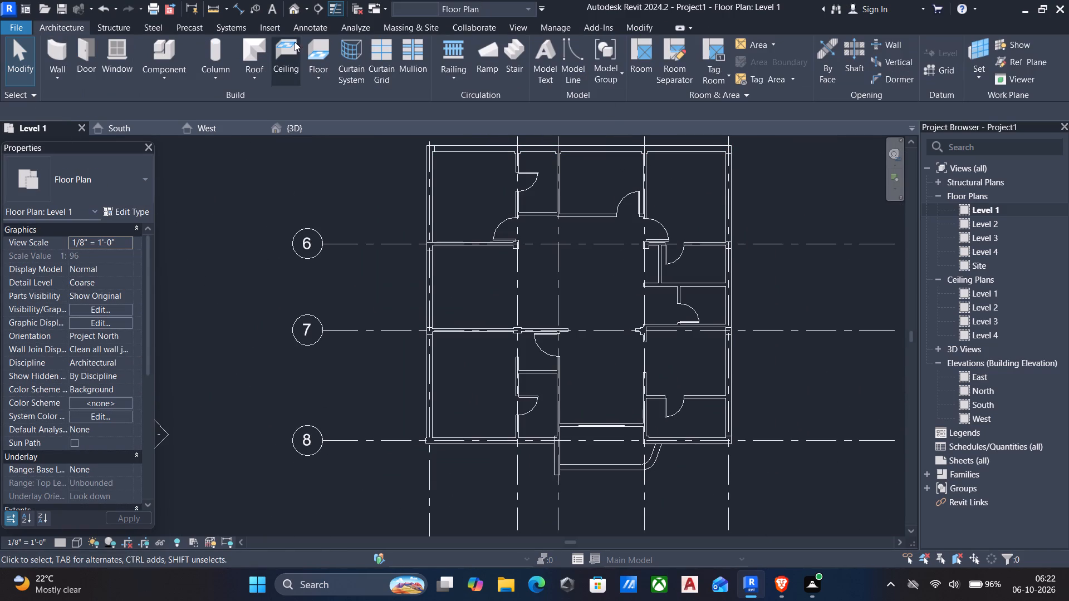
{"action": "left_click", "coordinate": [297, 11]}
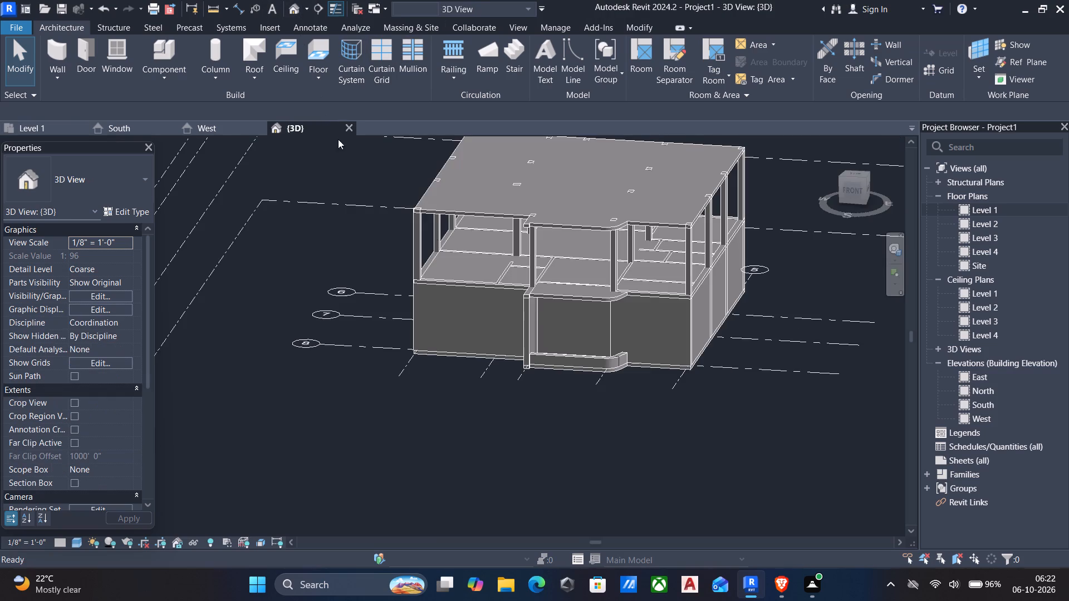
{"action": "double_click", "coordinate": [999, 207]}
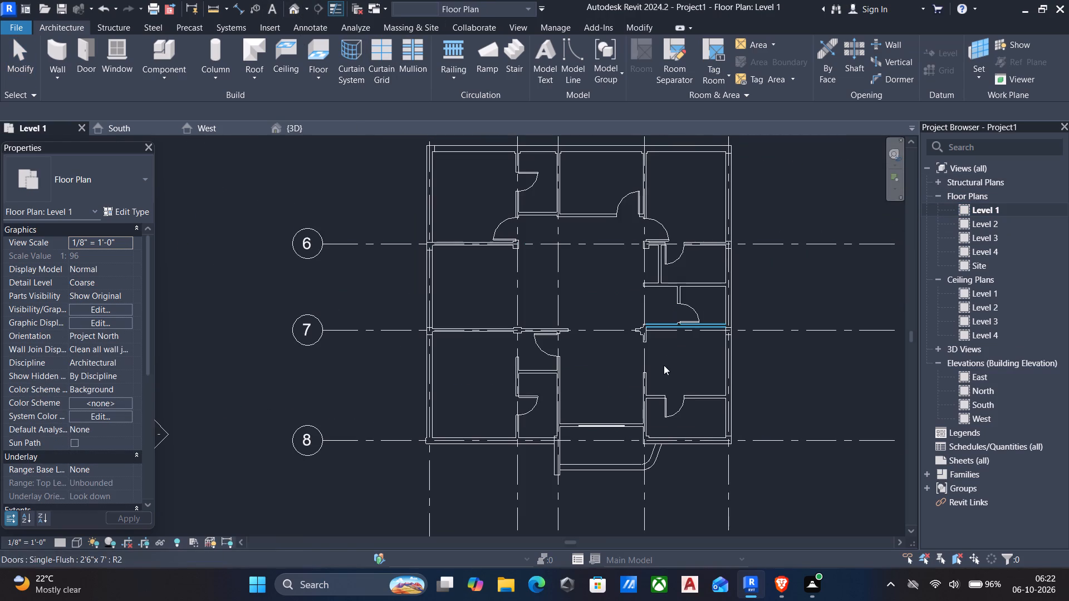
{"action": "middle_click_drag", "start_coordinate": [655, 360], "coordinate": [694, 267]}
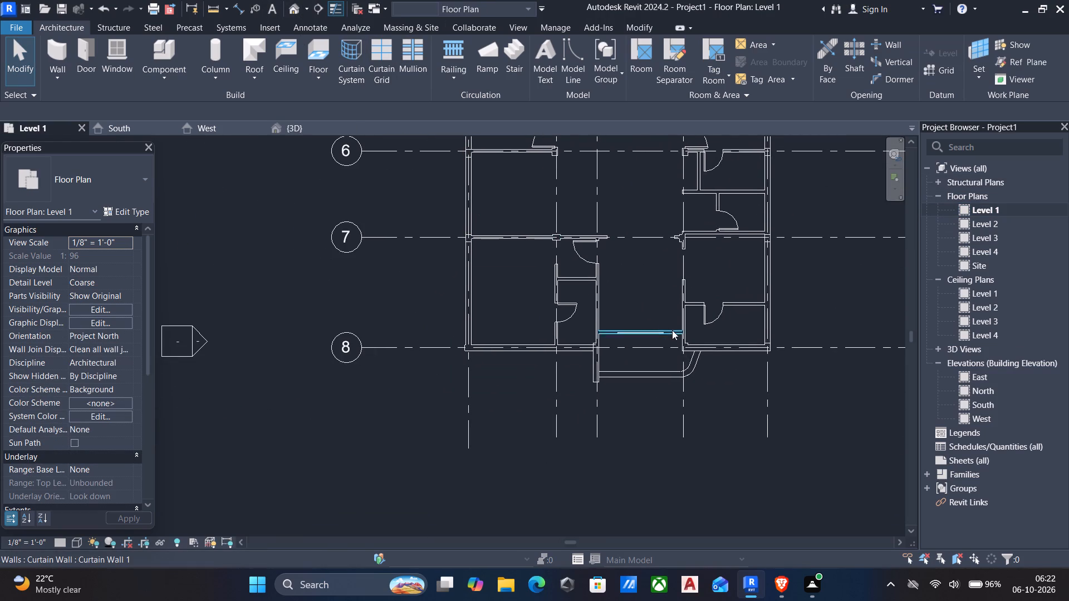
{"action": "scroll", "coordinate": [675, 330], "scroll_direction": "up", "scroll_amount": 3}
{"action": "left_click", "coordinate": [678, 329]}
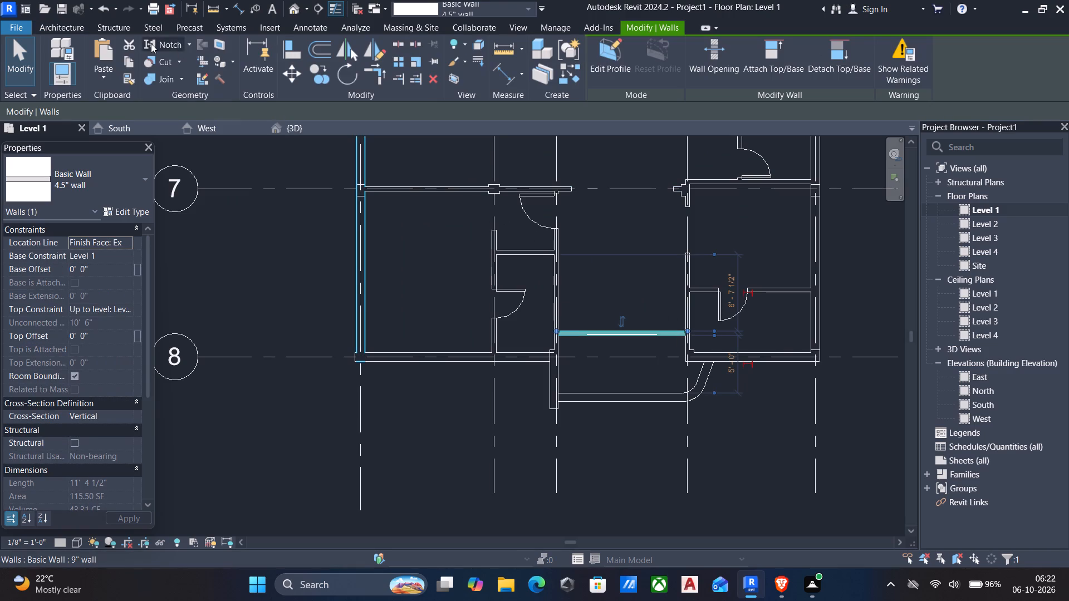
{"action": "left_click", "coordinate": [159, 64]}
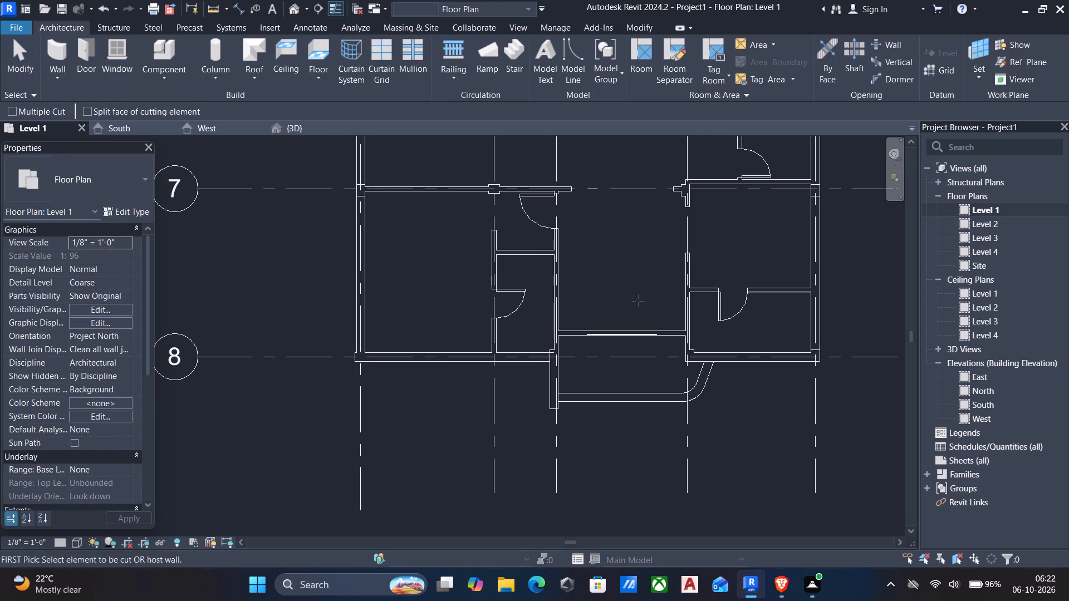
{"action": "scroll", "coordinate": [645, 301], "scroll_direction": "up", "scroll_amount": 5}
{"action": "left_click", "coordinate": [697, 358]}
{"action": "scroll", "coordinate": [644, 363], "scroll_direction": "up", "scroll_amount": 3}
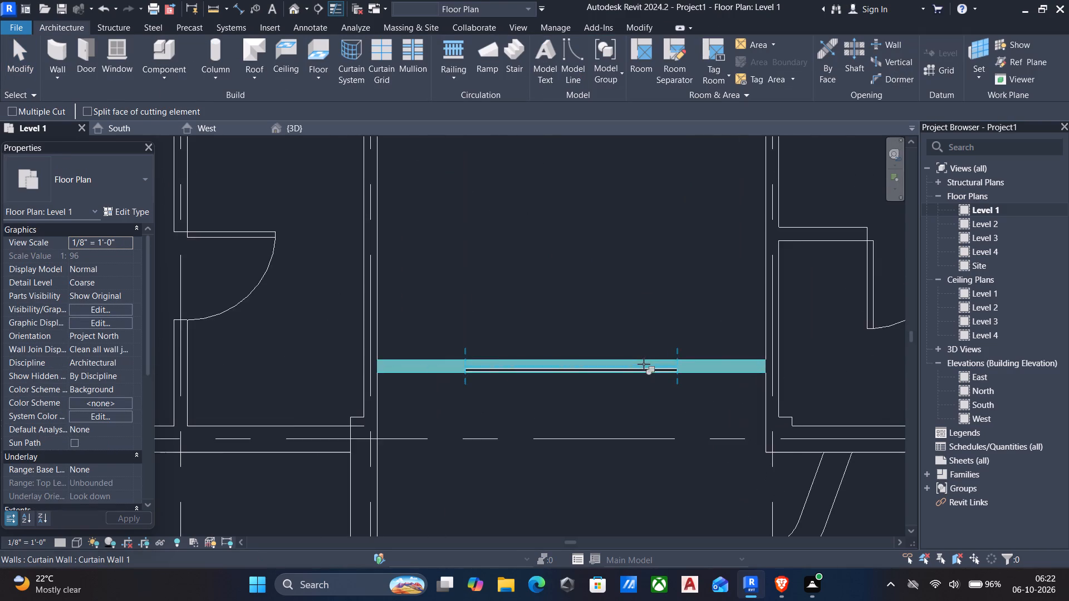
{"action": "scroll", "coordinate": [644, 364], "scroll_direction": "up", "scroll_amount": 1}
{"action": "left_click_drag", "start_coordinate": [644, 364], "coordinate": [652, 364]}
{"action": "scroll", "coordinate": [635, 373], "scroll_direction": "down", "scroll_amount": 8}
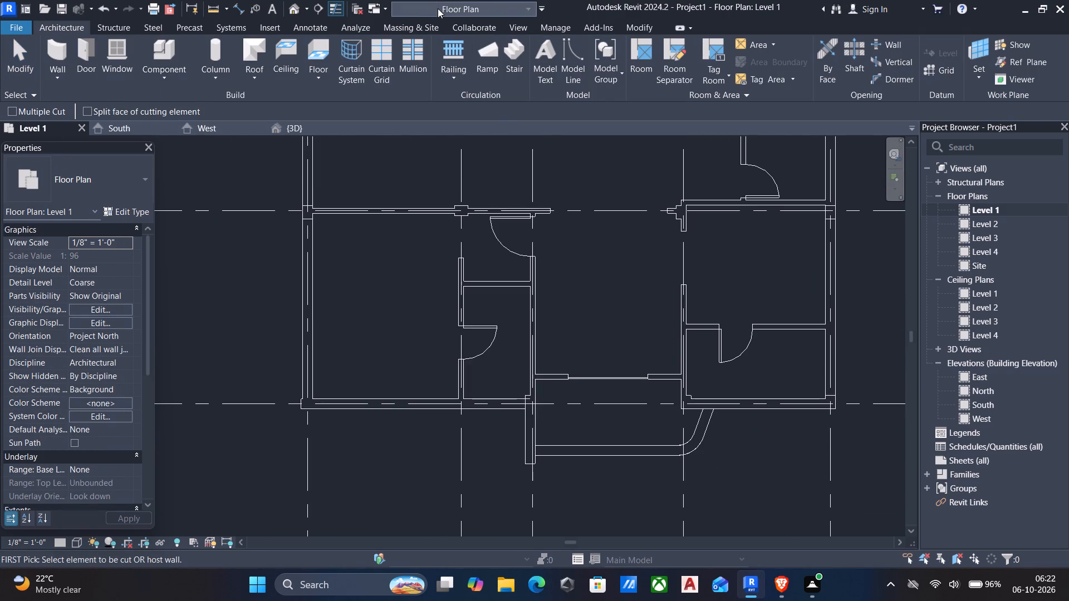
In the 3D view, set the porch curtain wall's top offset to -2'.
{"action": "left_click", "coordinate": [298, 11]}
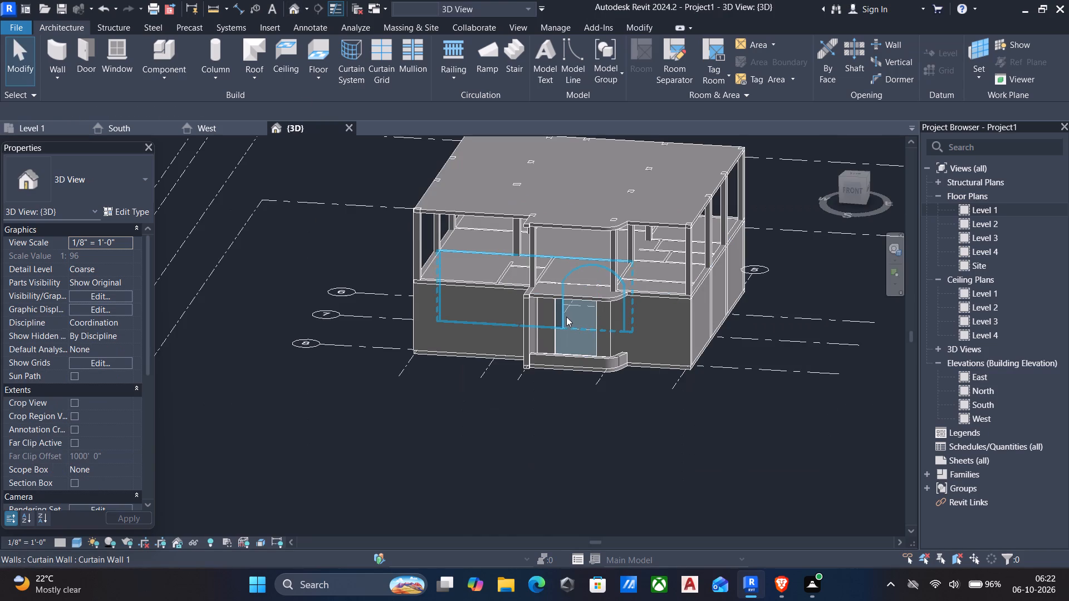
{"action": "scroll", "coordinate": [556, 325], "scroll_direction": "up", "scroll_amount": 3}
{"action": "left_click", "coordinate": [556, 326]}
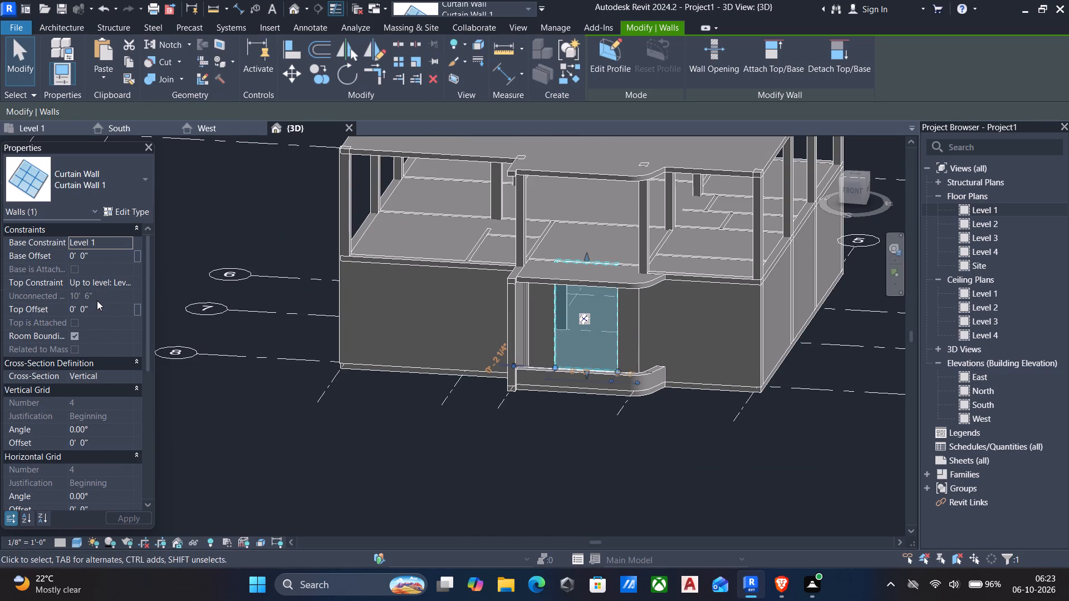
{"action": "left_click", "coordinate": [110, 307]}
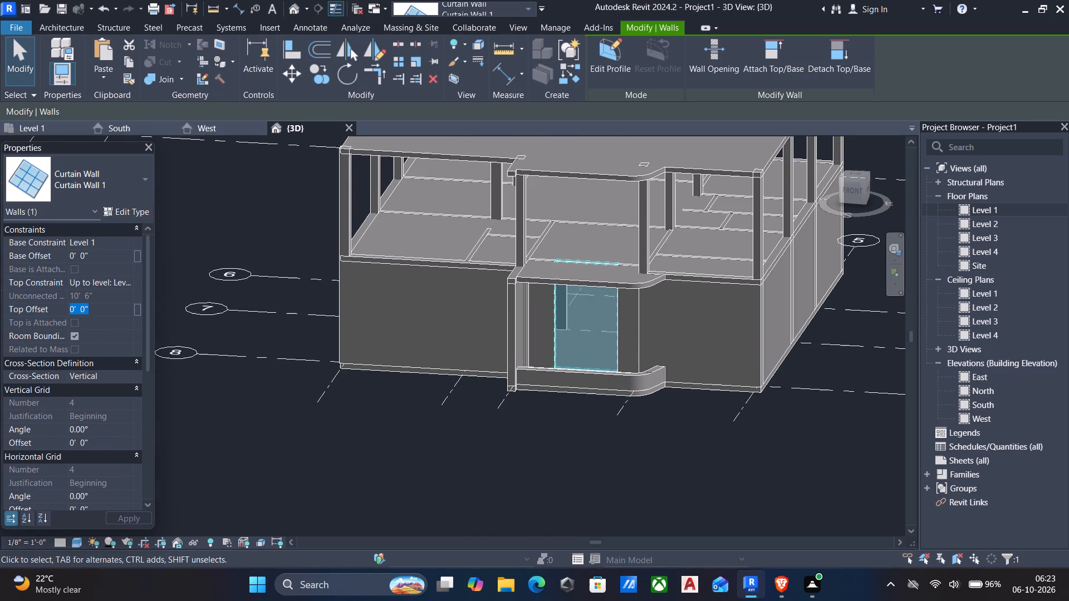
{"action": "key", "text": "minus"}
{"action": "type", "text": "2'"}
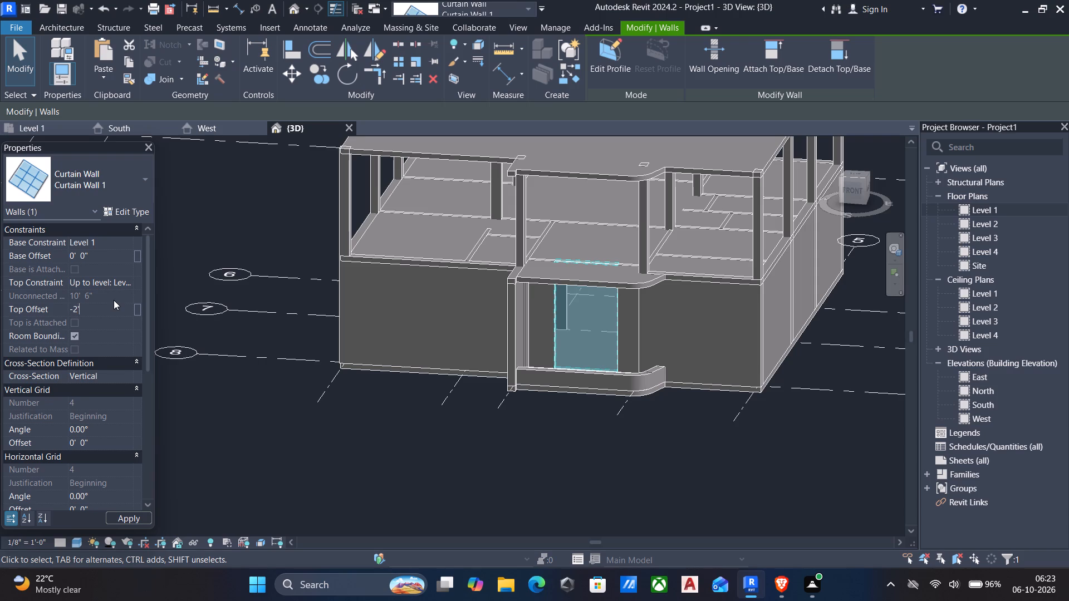
{"action": "key", "text": "Return"}
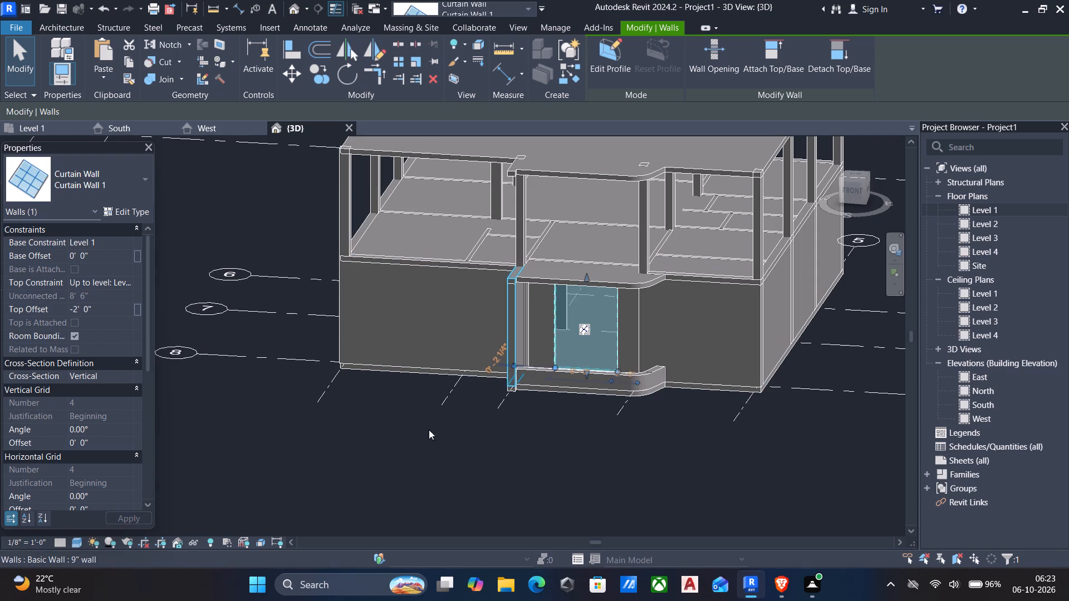
{"action": "middle_click_drag", "start_coordinate": [581, 316], "coordinate": [577, 316], "text": "shift"}
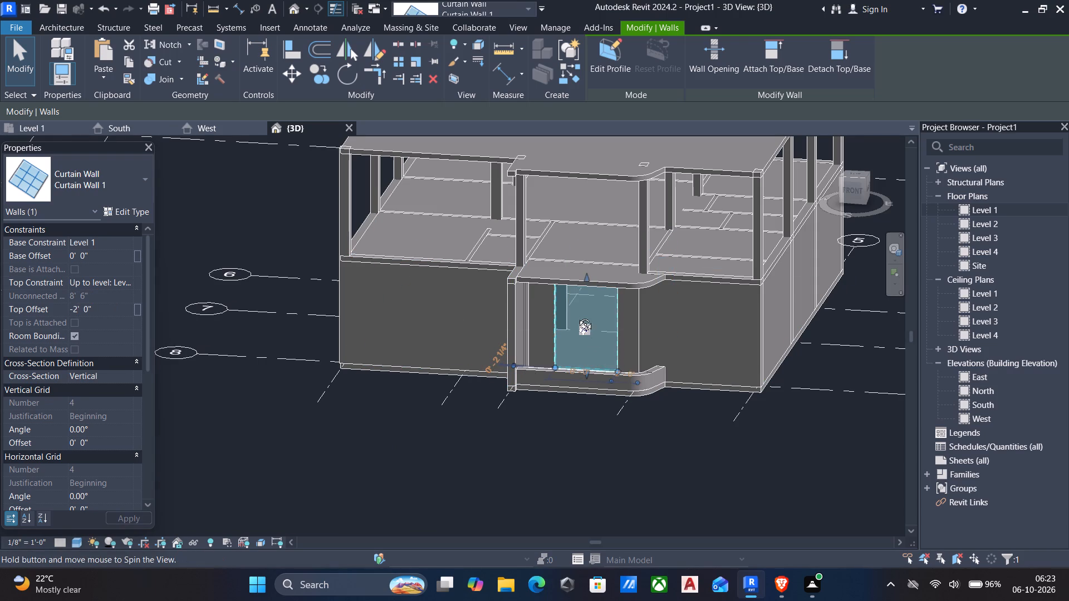
{"action": "middle_click_drag", "start_coordinate": [577, 316], "coordinate": [620, 211], "text": "shift"}
{"action": "middle_click_drag", "start_coordinate": [613, 247], "coordinate": [585, 258], "text": "shift"}
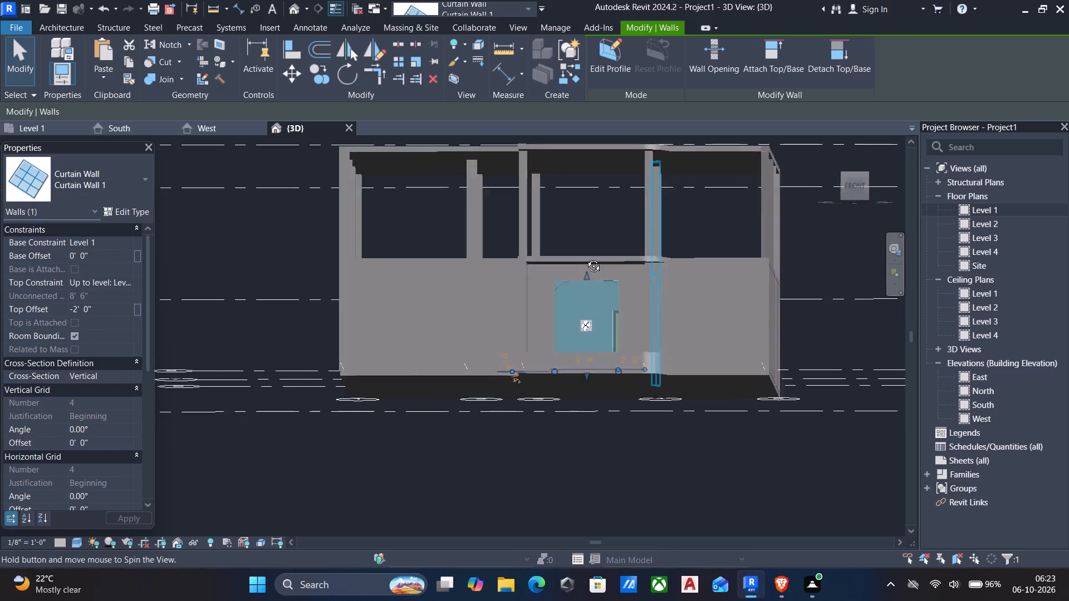
{"action": "middle_click_drag", "start_coordinate": [585, 258], "coordinate": [581, 299], "text": "shift"}
{"action": "key", "text": "Escape"}
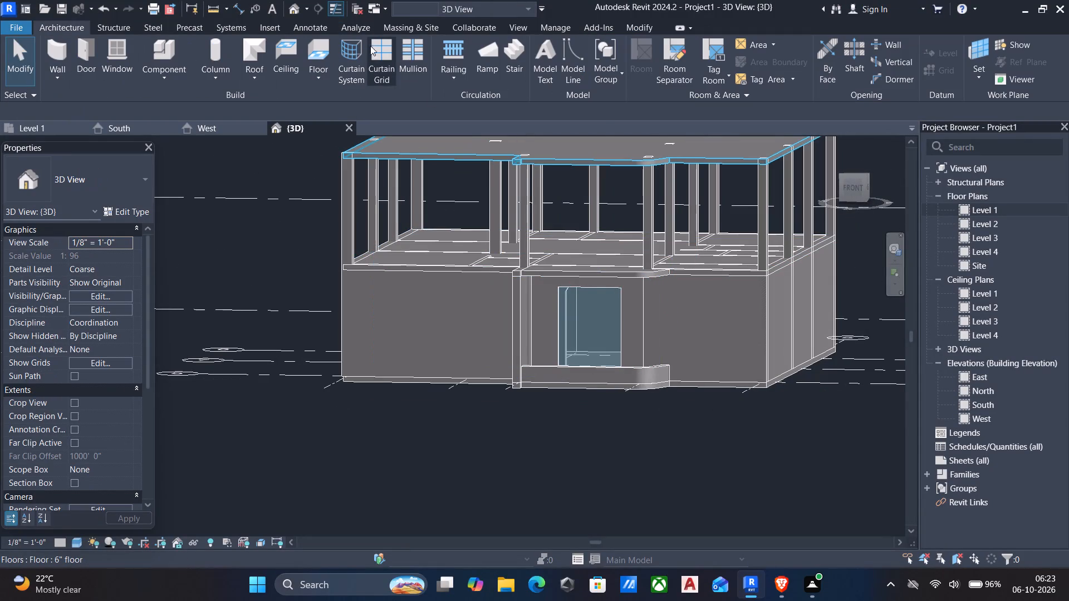
Add two vertical curtain grid lines to the porch curtain wall, 1'-0" from its east end and 1'-8" from its west end.
{"action": "left_click", "coordinate": [380, 58]}
{"action": "scroll", "coordinate": [578, 295], "scroll_direction": "up", "scroll_amount": 5}
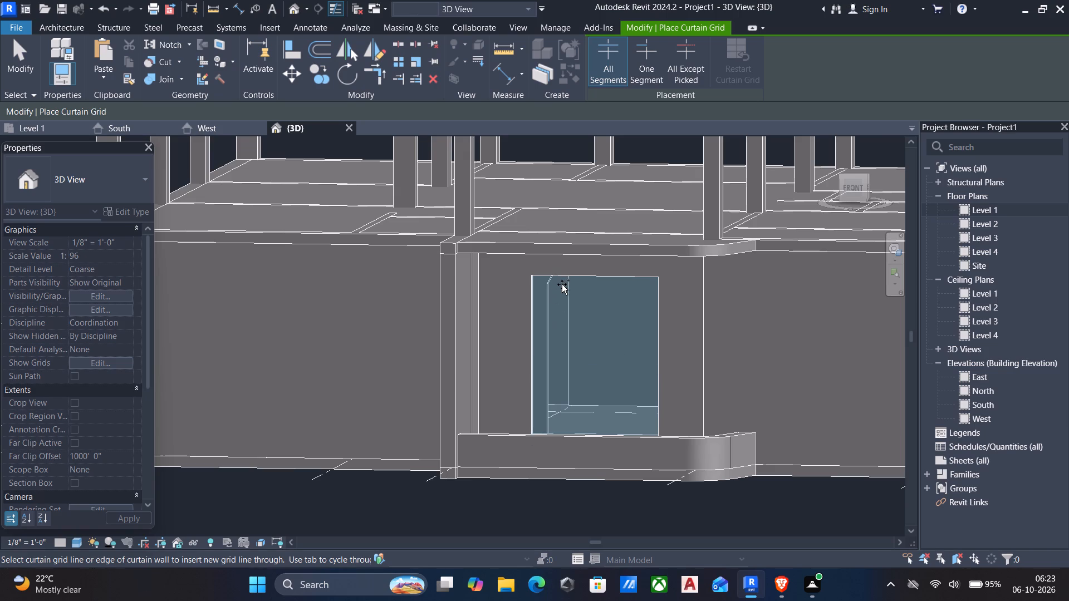
{"action": "middle_click_drag", "start_coordinate": [562, 286], "coordinate": [571, 352], "text": "shift"}
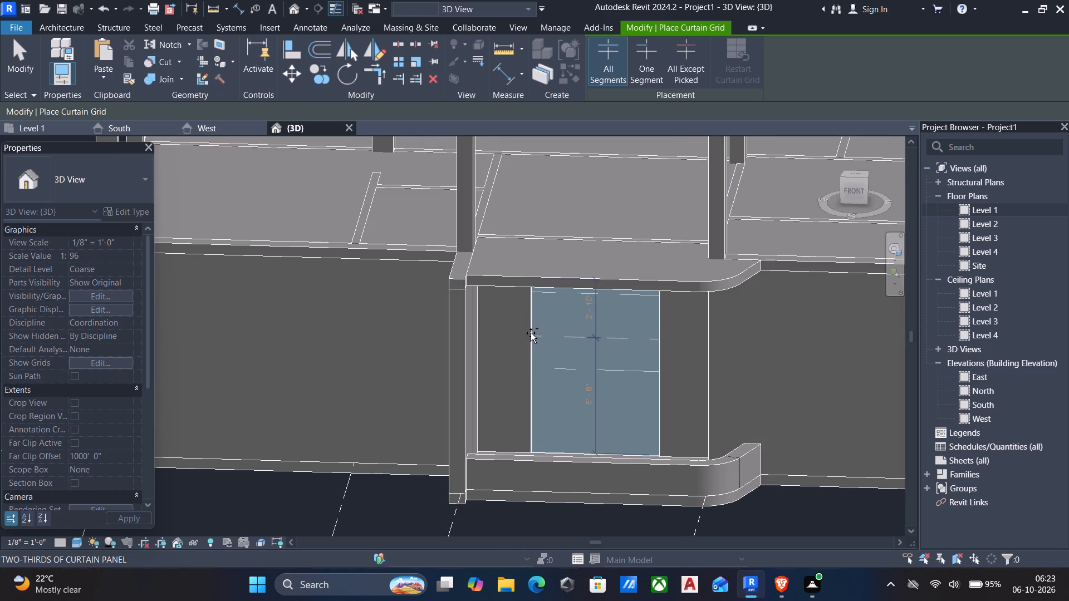
{"action": "middle_click_drag", "start_coordinate": [602, 308], "coordinate": [594, 286]}
{"action": "middle_click_drag", "start_coordinate": [594, 286], "coordinate": [599, 262], "text": "shift"}
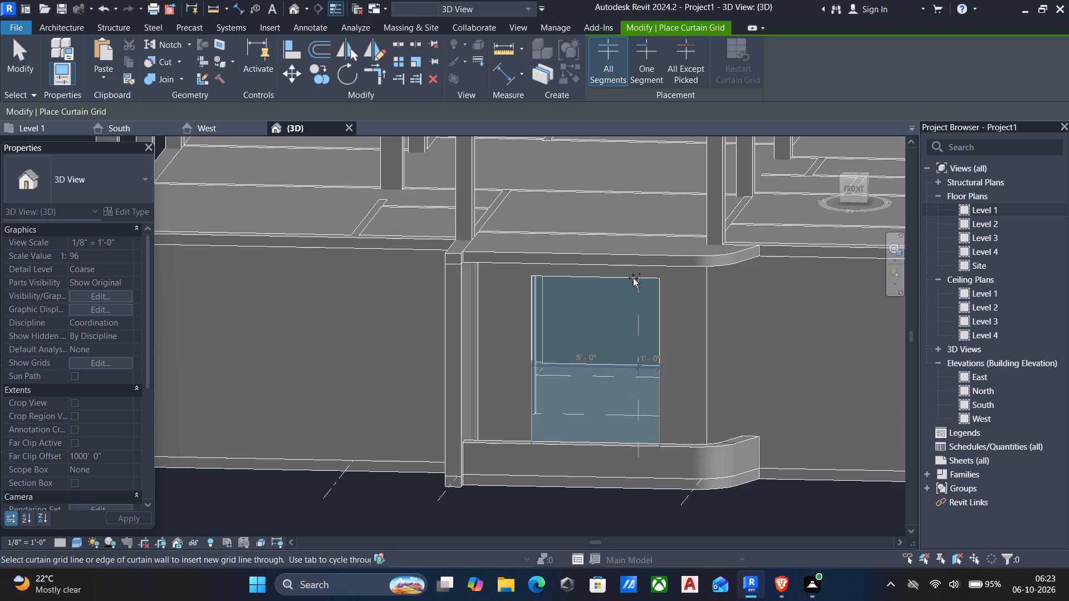
{"action": "left_click", "coordinate": [633, 278]}
{"action": "left_click", "coordinate": [572, 279]}
{"action": "key", "text": "Escape"}
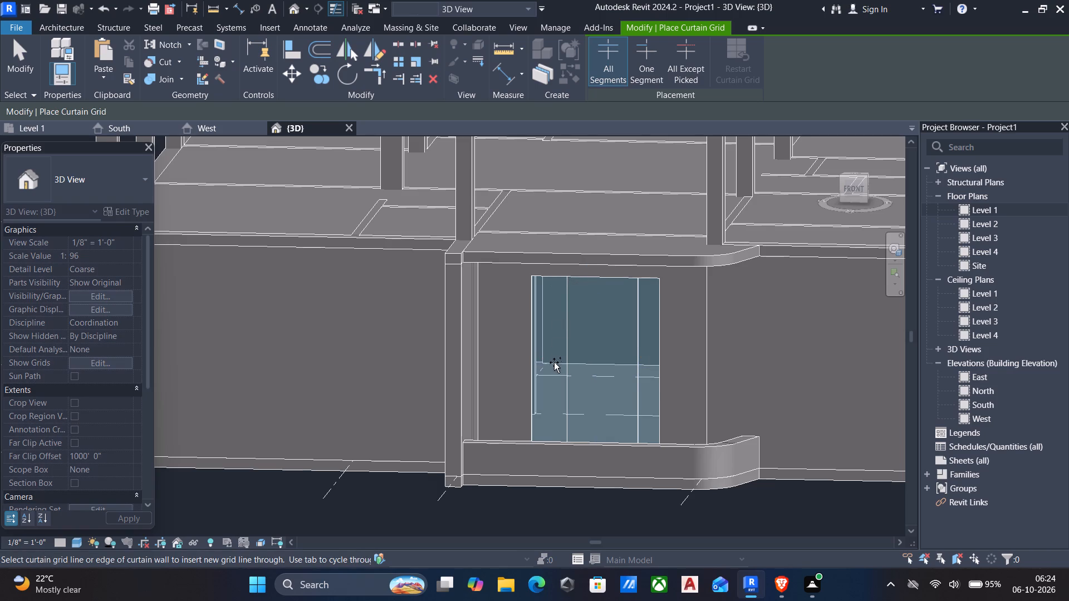
{"action": "key", "text": "Escape"}
Set the western vertical grid line's distance from the curtain wall's west end to 1'.
{"action": "left_click", "coordinate": [565, 357]}
{"action": "left_click", "coordinate": [549, 357]}
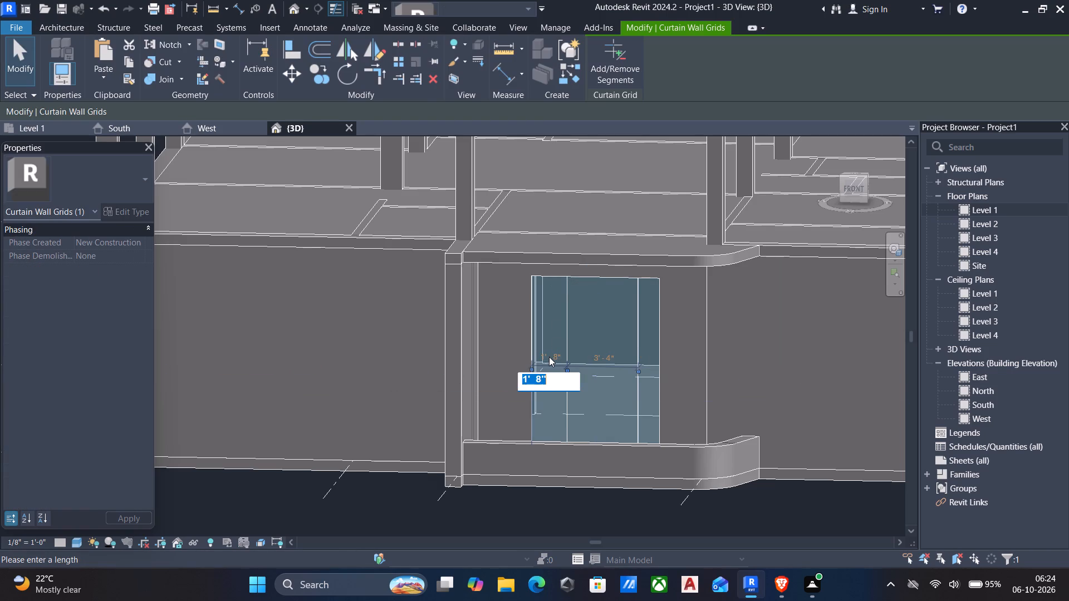
{"action": "type", "text": "1'"}
{"action": "key", "text": "Return"}
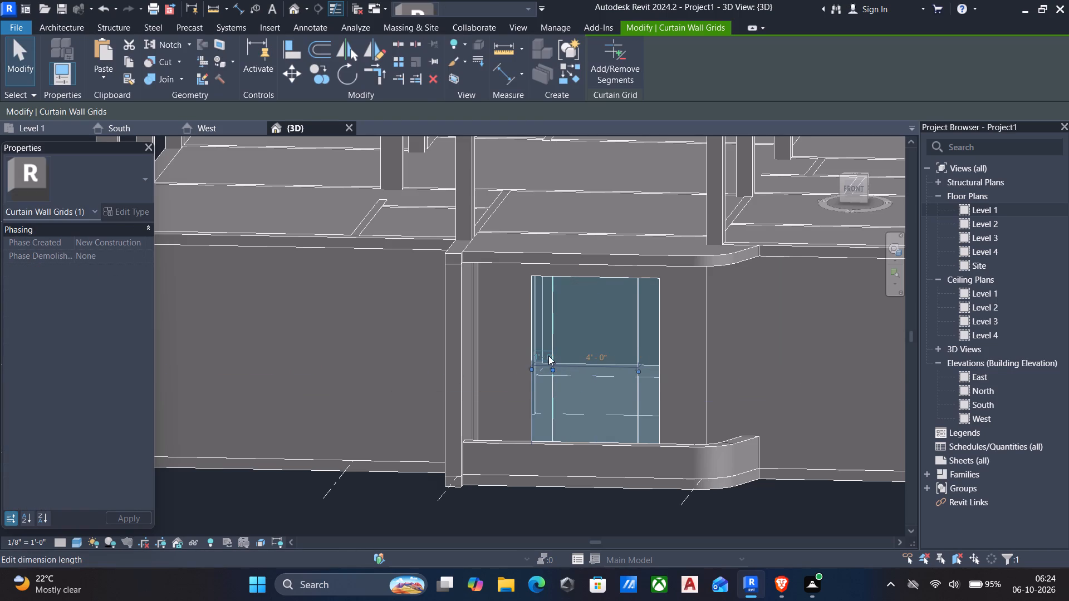
{"action": "key", "text": "Escape"}
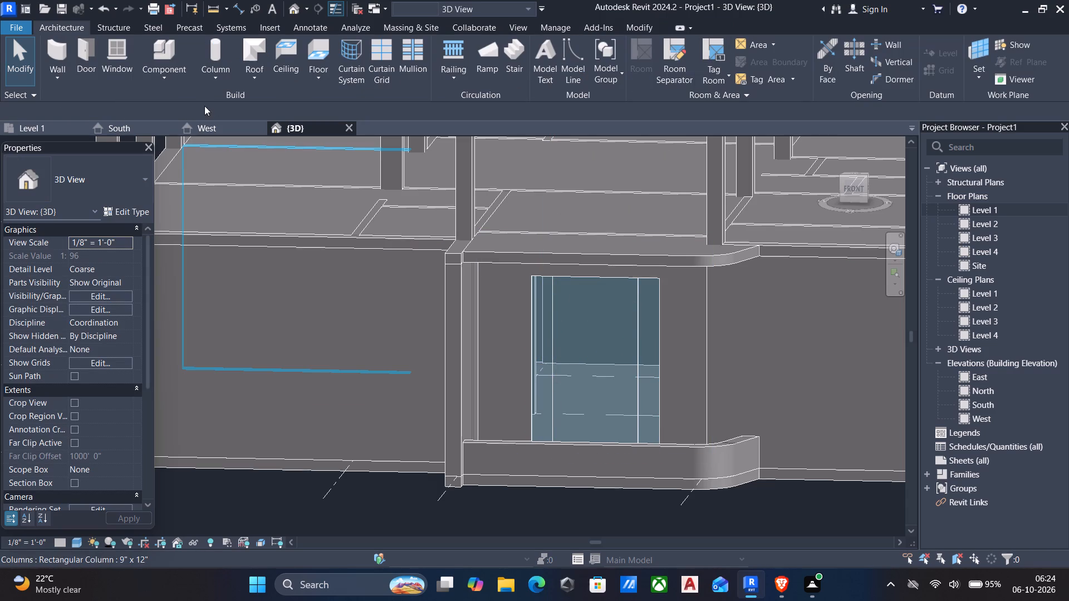
Add a horizontal curtain grid line across the porch curtain wall, 1'-6" below its top edge.
{"action": "left_click", "coordinate": [371, 52]}
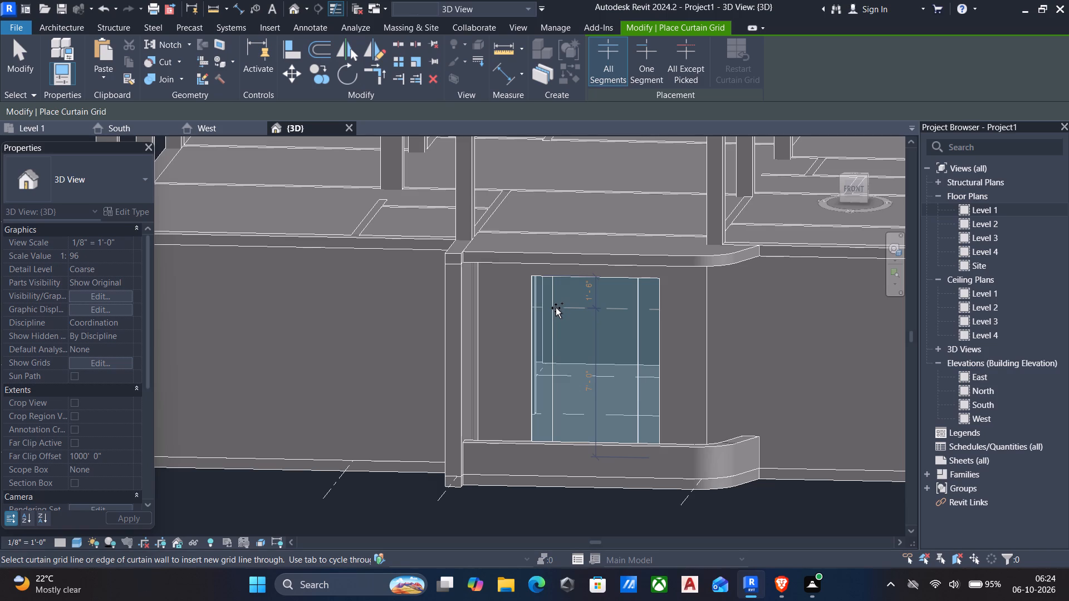
{"action": "left_click", "coordinate": [556, 308]}
{"action": "key", "text": "Escape"}
{"action": "key", "text": "Escape"}
{"action": "left_click", "coordinate": [586, 307]}
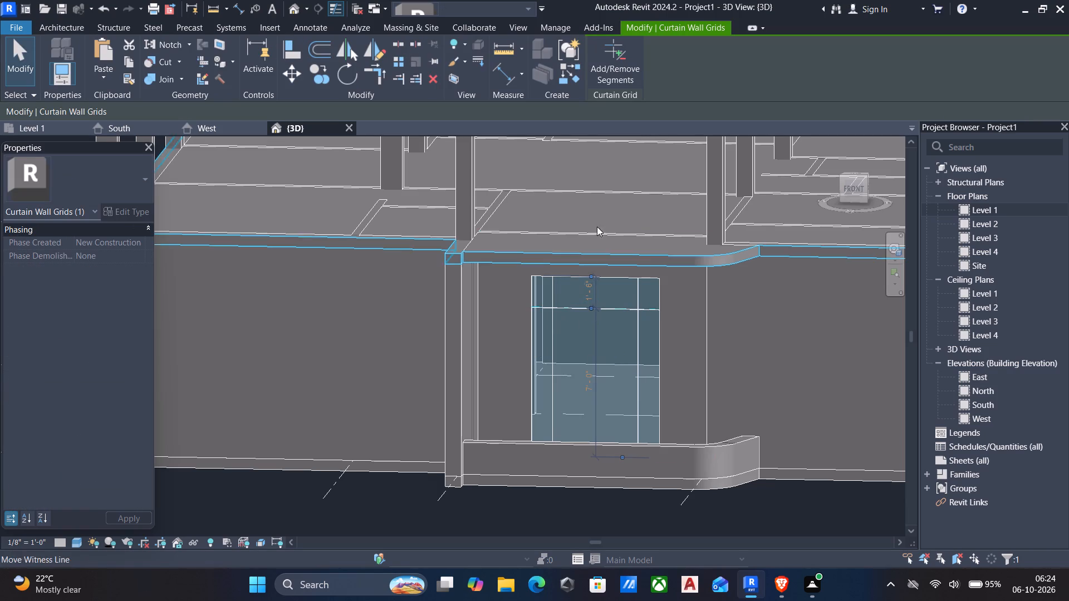
{"action": "scroll", "coordinate": [587, 304], "scroll_direction": "up", "scroll_amount": 5}
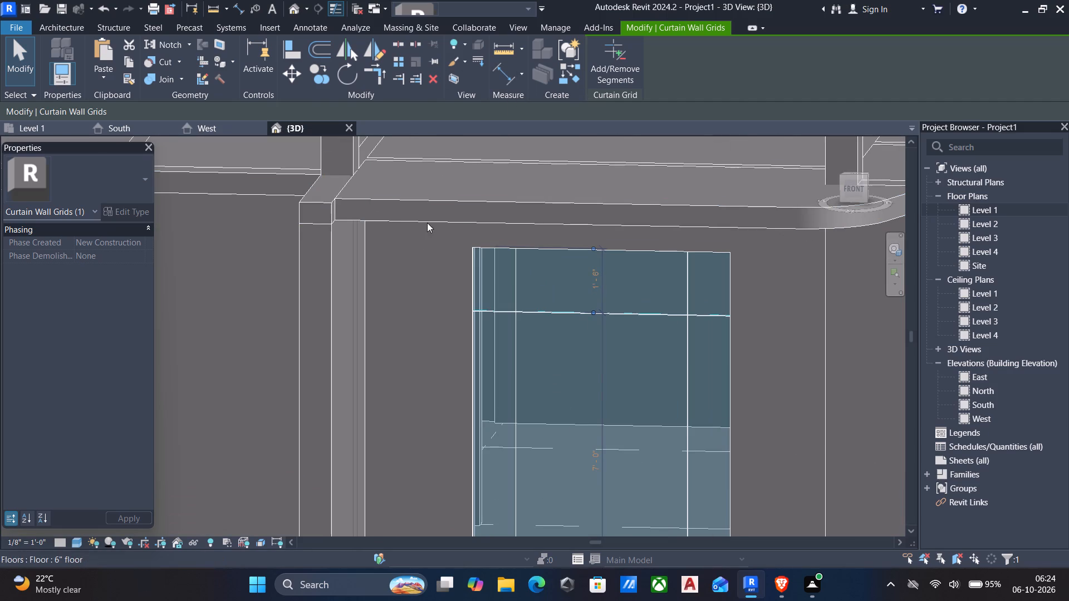
{"action": "scroll", "coordinate": [640, 283], "scroll_direction": "down", "scroll_amount": 4}
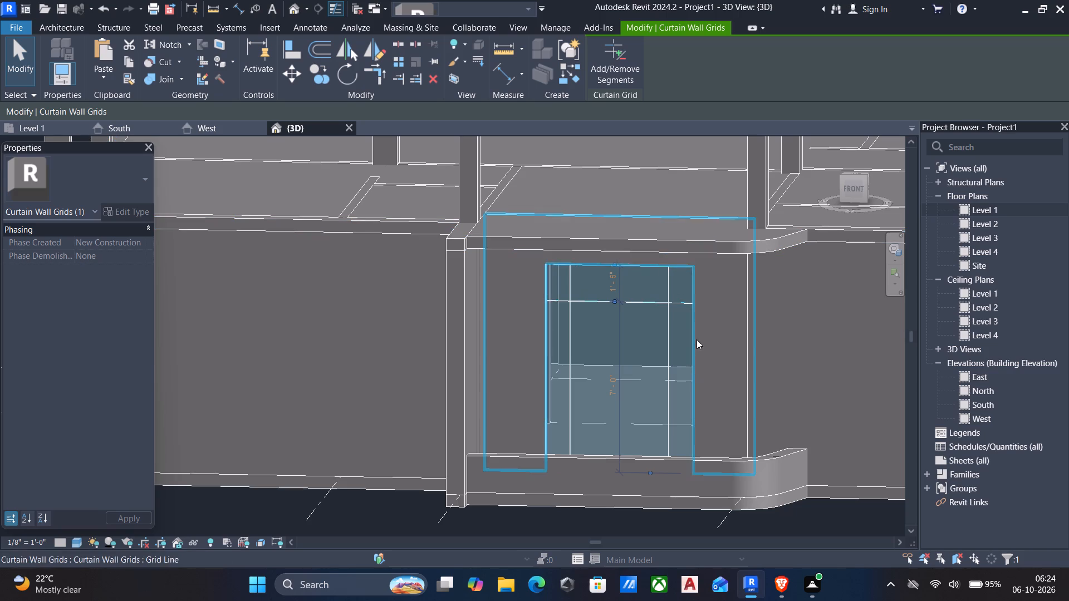
{"action": "scroll", "coordinate": [582, 302], "scroll_direction": "down", "scroll_amount": 1}
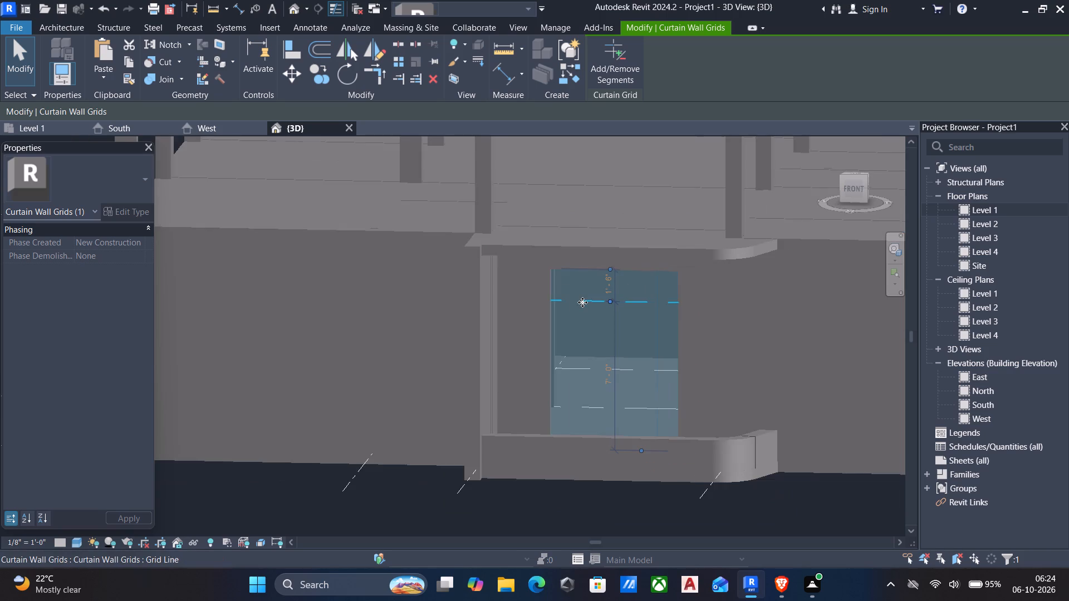
Place 2.5" x 5" rectangular mullions on all grid lines of the porch curtain wall.
{"action": "left_click", "coordinate": [58, 27]}
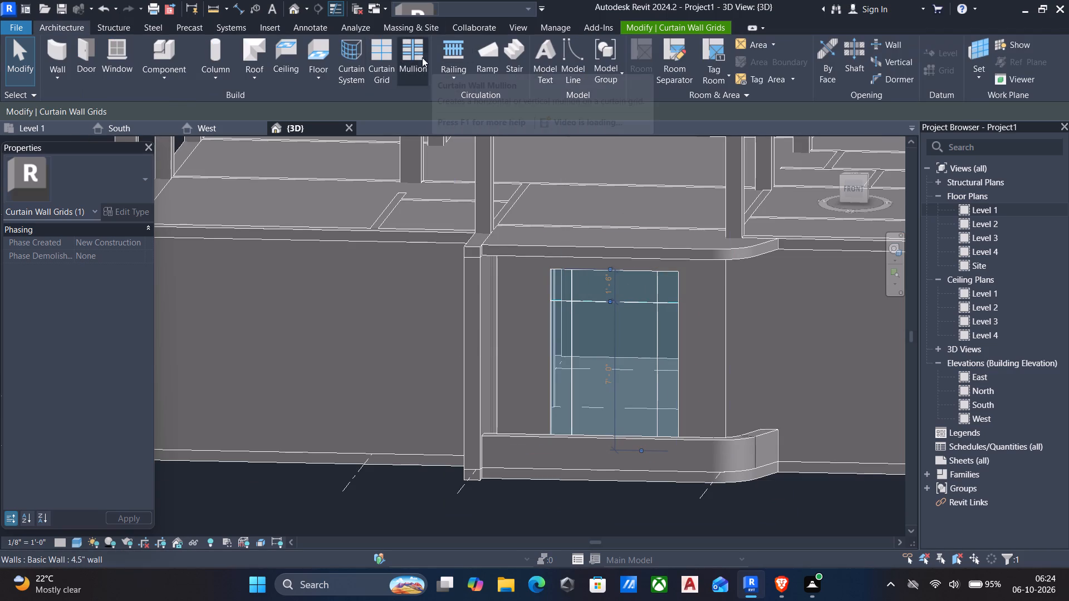
{"action": "left_click", "coordinate": [418, 53]}
{"action": "left_click", "coordinate": [661, 48]}
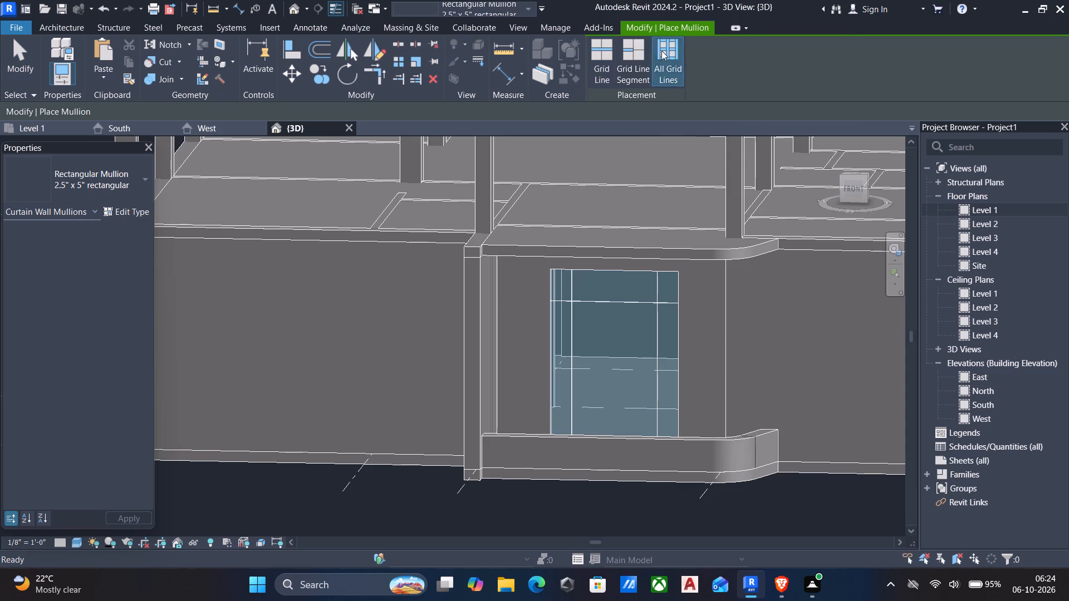
{"action": "left_click", "coordinate": [634, 299]}
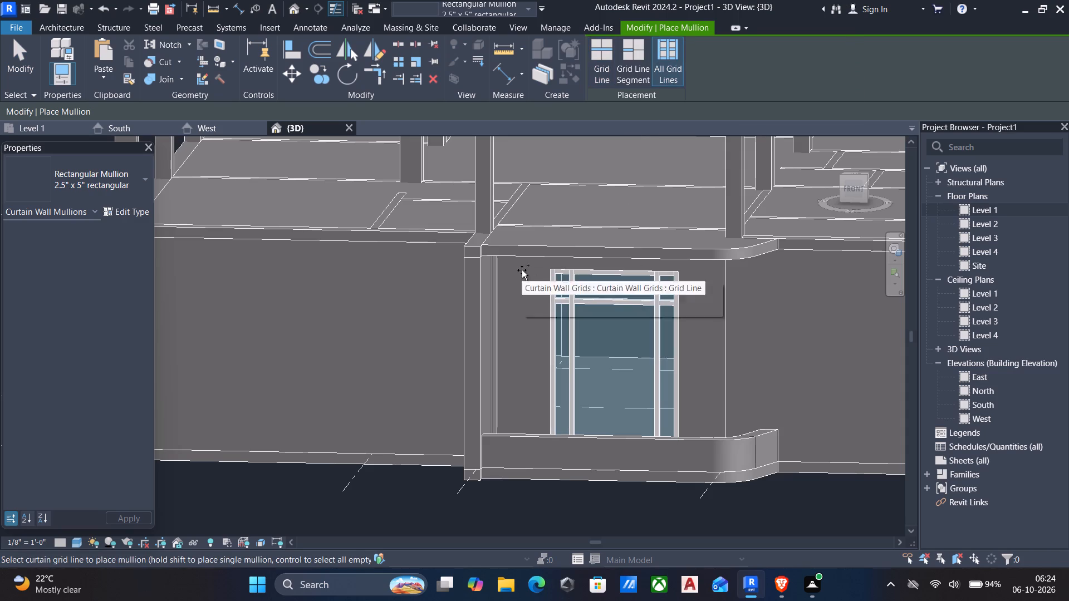
{"action": "scroll", "coordinate": [522, 270], "scroll_direction": "down", "scroll_amount": 3}
{"action": "scroll", "coordinate": [522, 271], "scroll_direction": "up", "scroll_amount": 1}
{"action": "middle_click_drag", "start_coordinate": [522, 273], "coordinate": [555, 319], "text": "shift"}
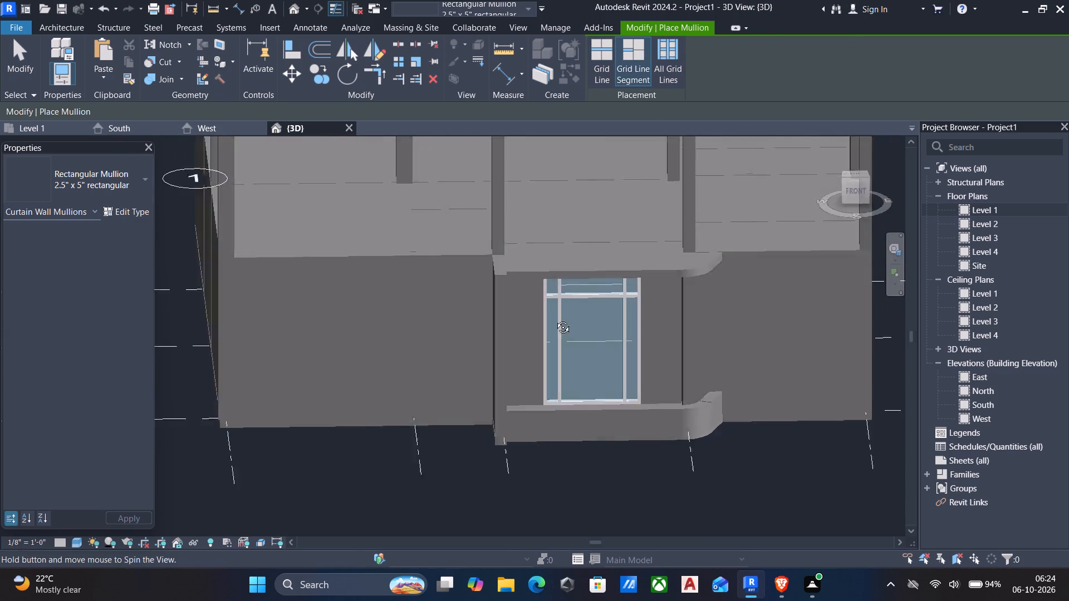
{"action": "middle_click_drag", "start_coordinate": [555, 319], "coordinate": [610, 314], "text": "shift"}
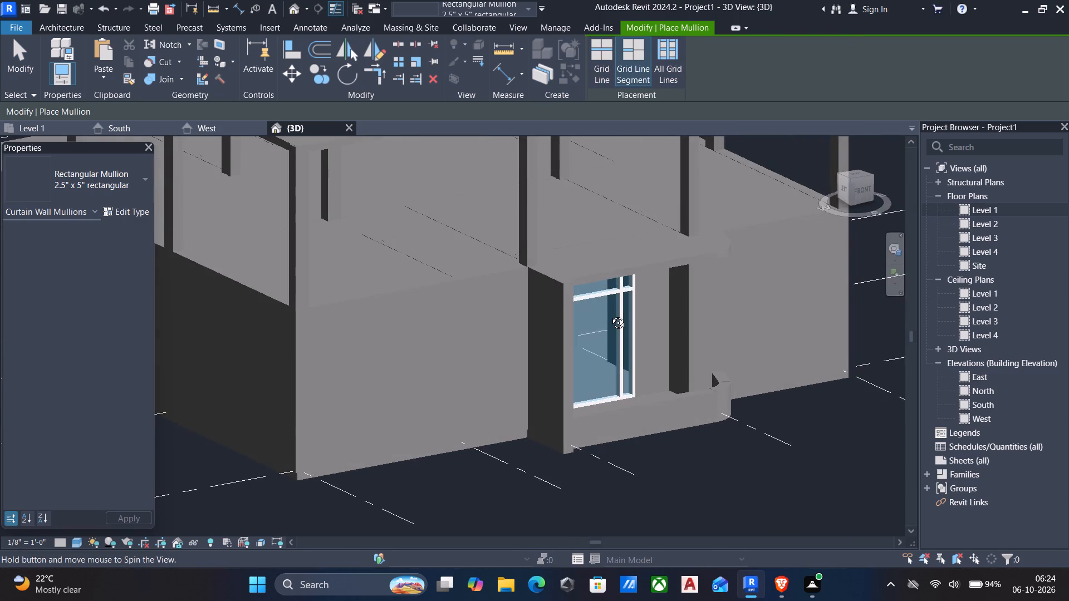
{"action": "middle_click_drag", "start_coordinate": [610, 314], "coordinate": [610, 313], "text": "shift"}
{"action": "key", "text": "Escape"}
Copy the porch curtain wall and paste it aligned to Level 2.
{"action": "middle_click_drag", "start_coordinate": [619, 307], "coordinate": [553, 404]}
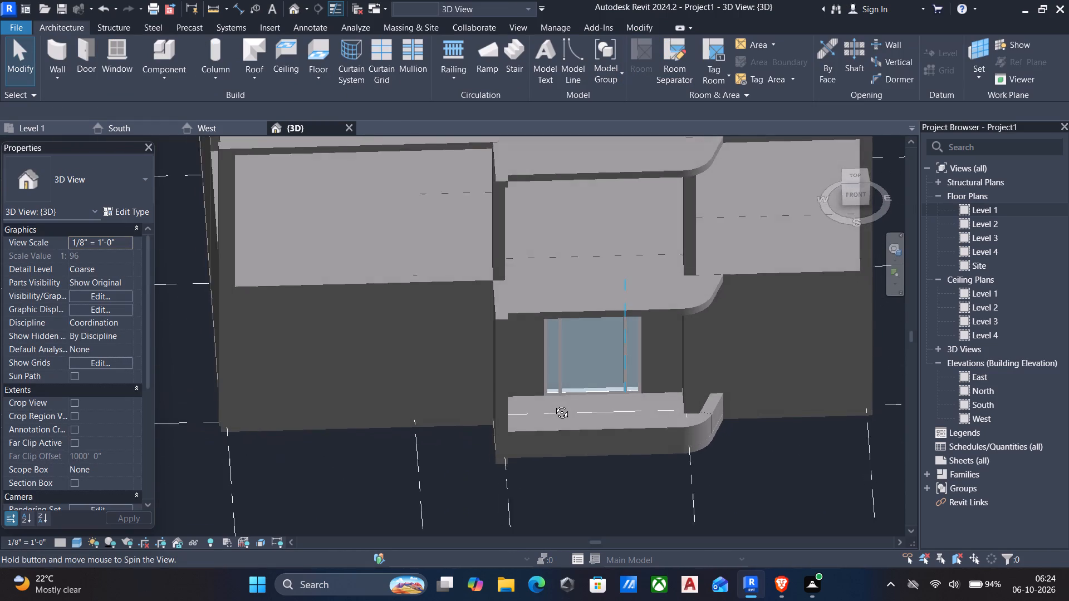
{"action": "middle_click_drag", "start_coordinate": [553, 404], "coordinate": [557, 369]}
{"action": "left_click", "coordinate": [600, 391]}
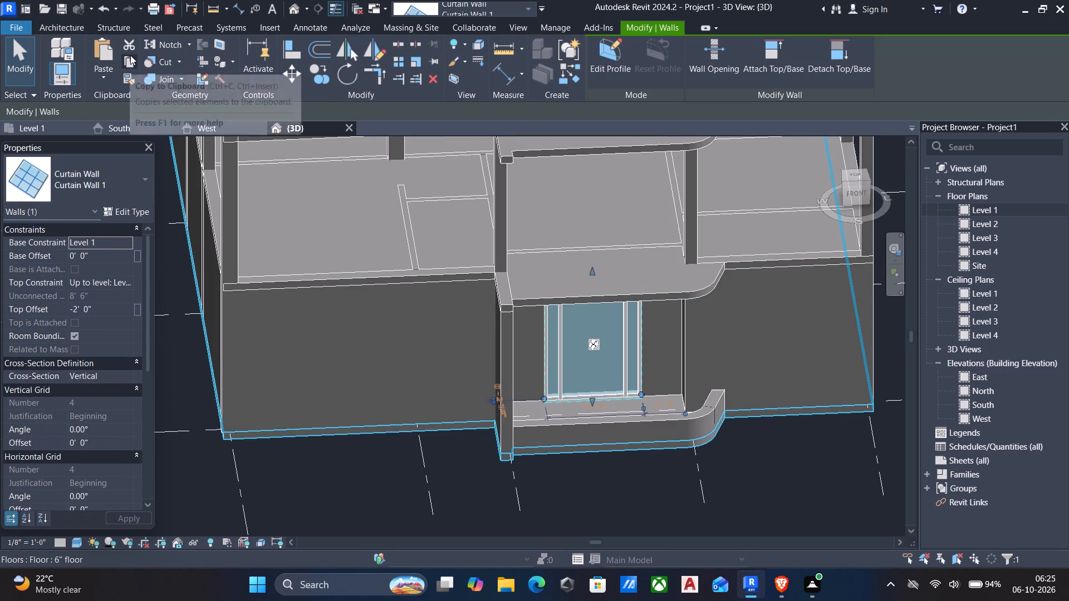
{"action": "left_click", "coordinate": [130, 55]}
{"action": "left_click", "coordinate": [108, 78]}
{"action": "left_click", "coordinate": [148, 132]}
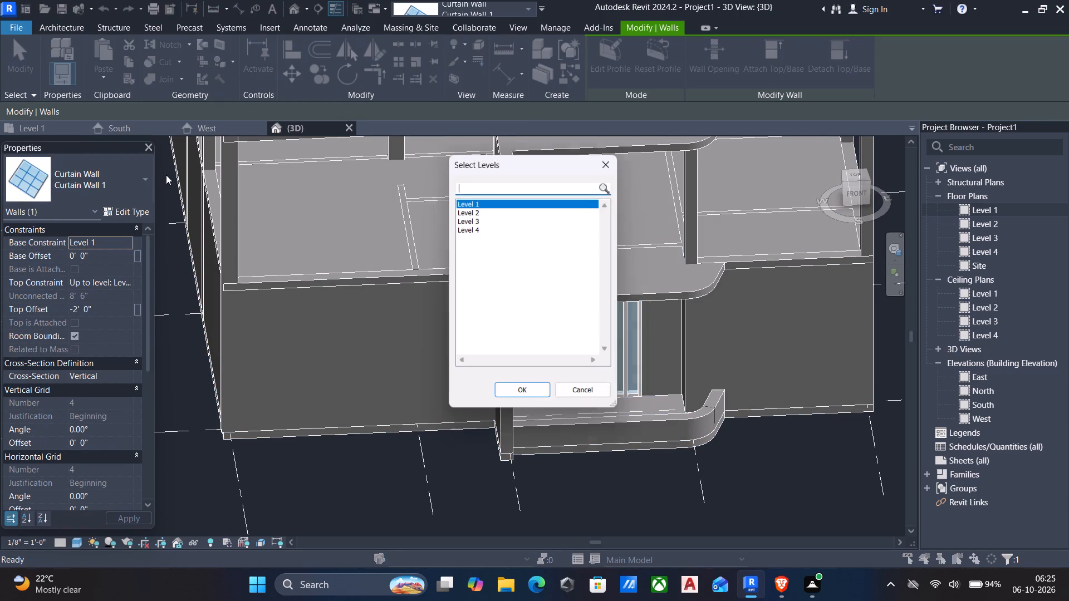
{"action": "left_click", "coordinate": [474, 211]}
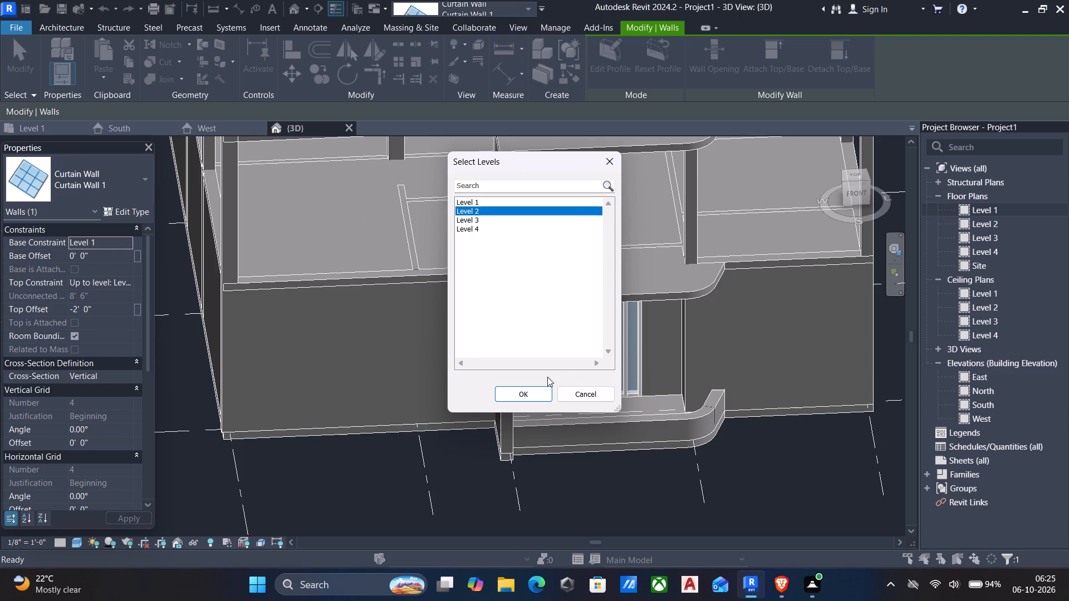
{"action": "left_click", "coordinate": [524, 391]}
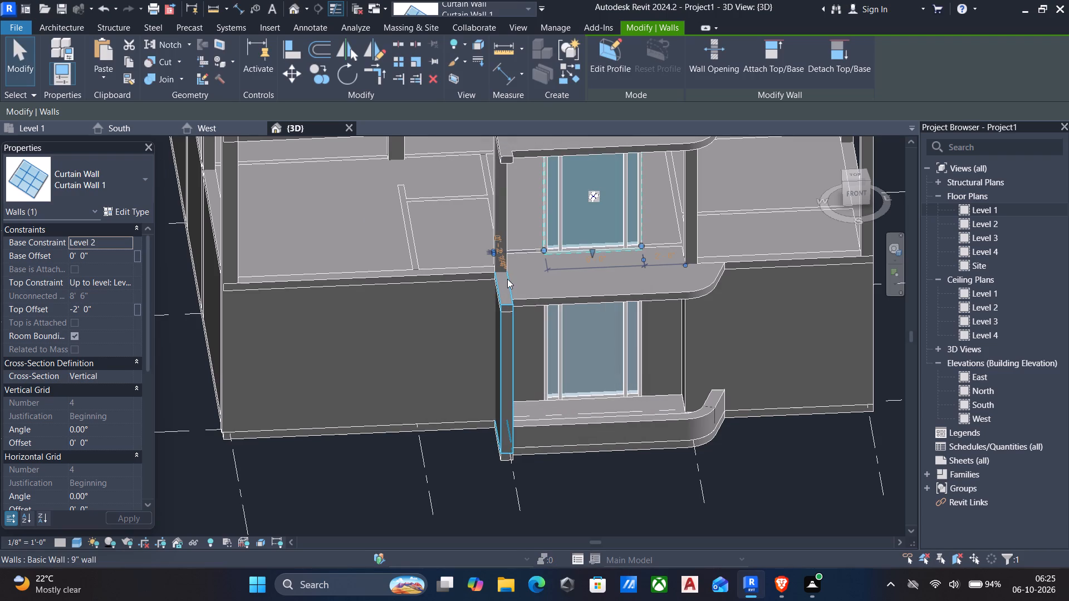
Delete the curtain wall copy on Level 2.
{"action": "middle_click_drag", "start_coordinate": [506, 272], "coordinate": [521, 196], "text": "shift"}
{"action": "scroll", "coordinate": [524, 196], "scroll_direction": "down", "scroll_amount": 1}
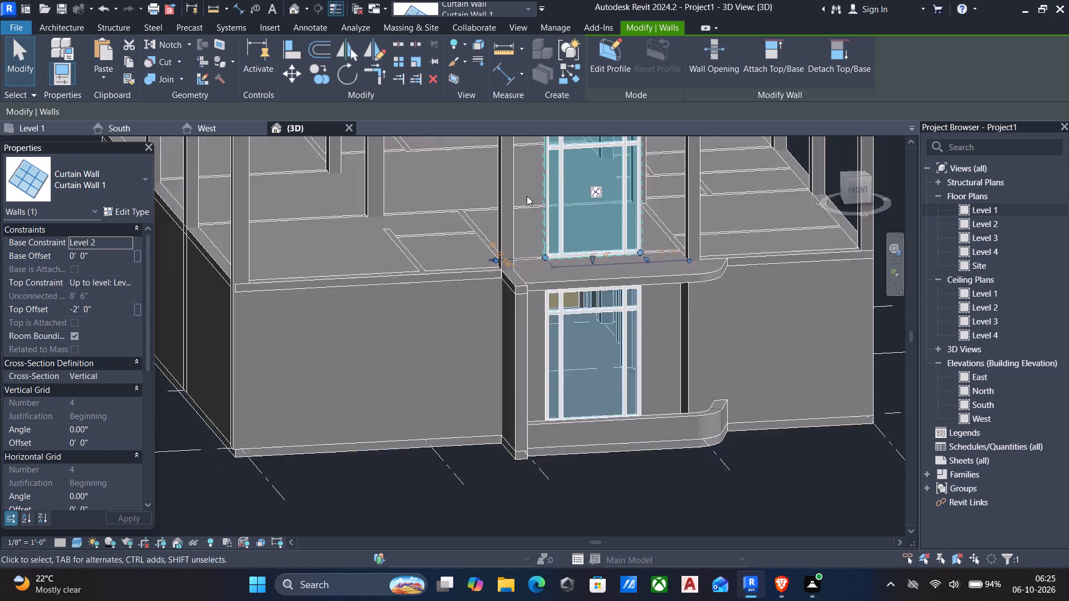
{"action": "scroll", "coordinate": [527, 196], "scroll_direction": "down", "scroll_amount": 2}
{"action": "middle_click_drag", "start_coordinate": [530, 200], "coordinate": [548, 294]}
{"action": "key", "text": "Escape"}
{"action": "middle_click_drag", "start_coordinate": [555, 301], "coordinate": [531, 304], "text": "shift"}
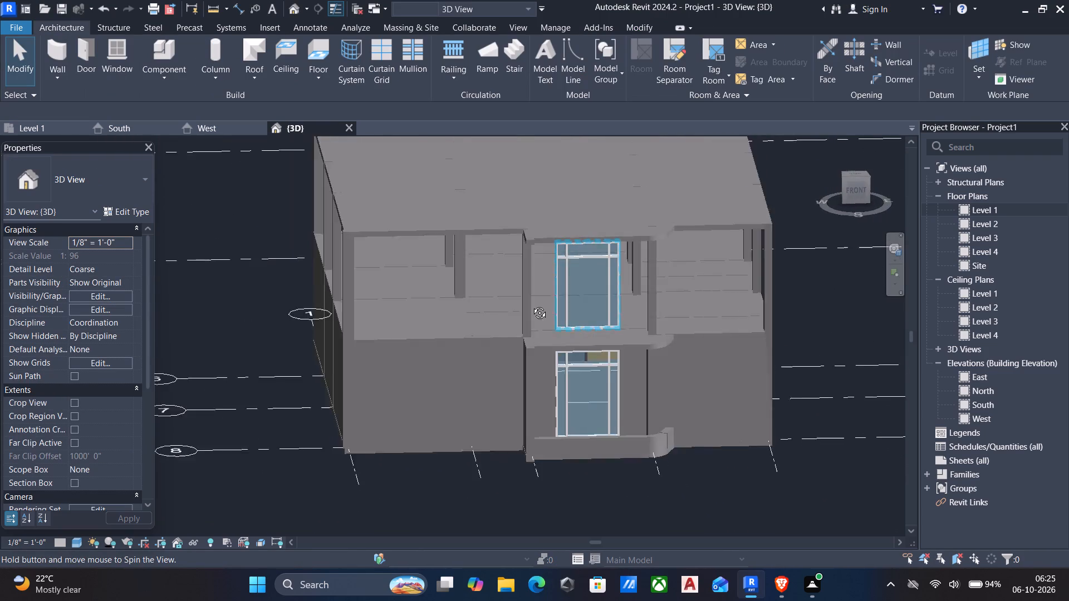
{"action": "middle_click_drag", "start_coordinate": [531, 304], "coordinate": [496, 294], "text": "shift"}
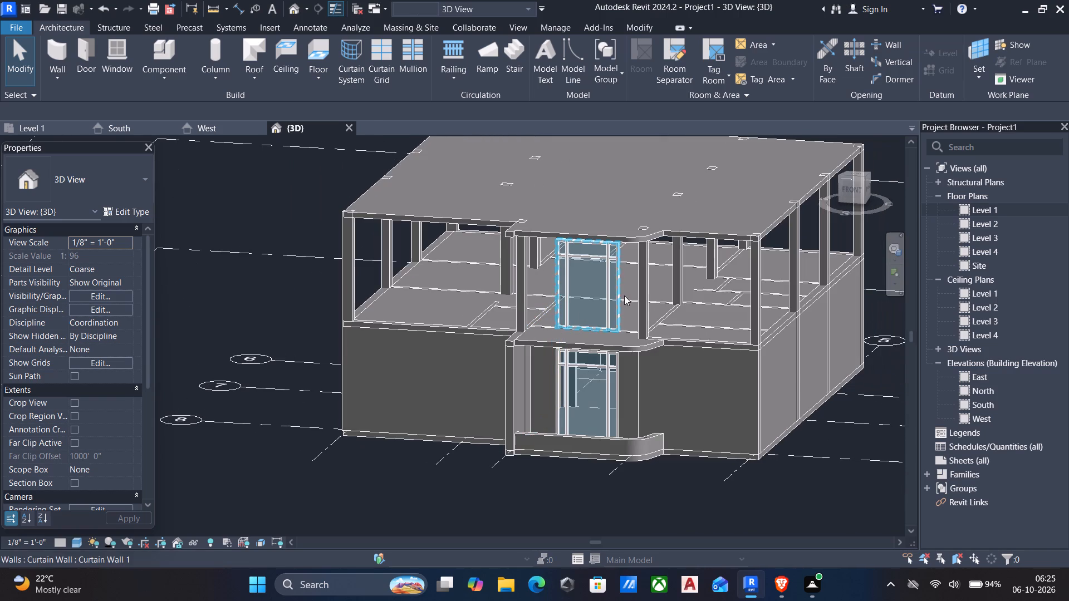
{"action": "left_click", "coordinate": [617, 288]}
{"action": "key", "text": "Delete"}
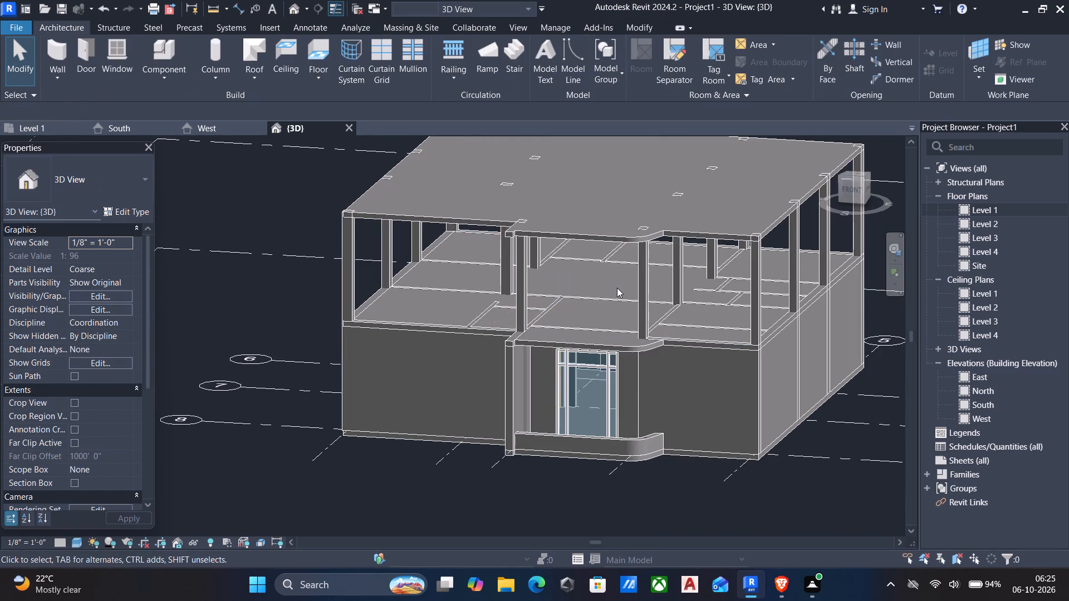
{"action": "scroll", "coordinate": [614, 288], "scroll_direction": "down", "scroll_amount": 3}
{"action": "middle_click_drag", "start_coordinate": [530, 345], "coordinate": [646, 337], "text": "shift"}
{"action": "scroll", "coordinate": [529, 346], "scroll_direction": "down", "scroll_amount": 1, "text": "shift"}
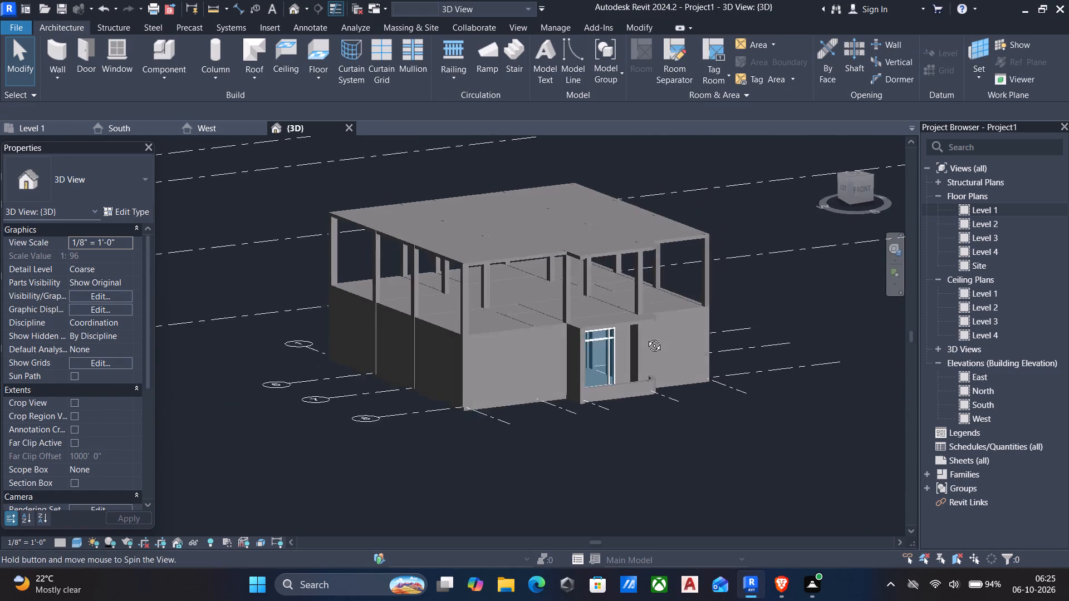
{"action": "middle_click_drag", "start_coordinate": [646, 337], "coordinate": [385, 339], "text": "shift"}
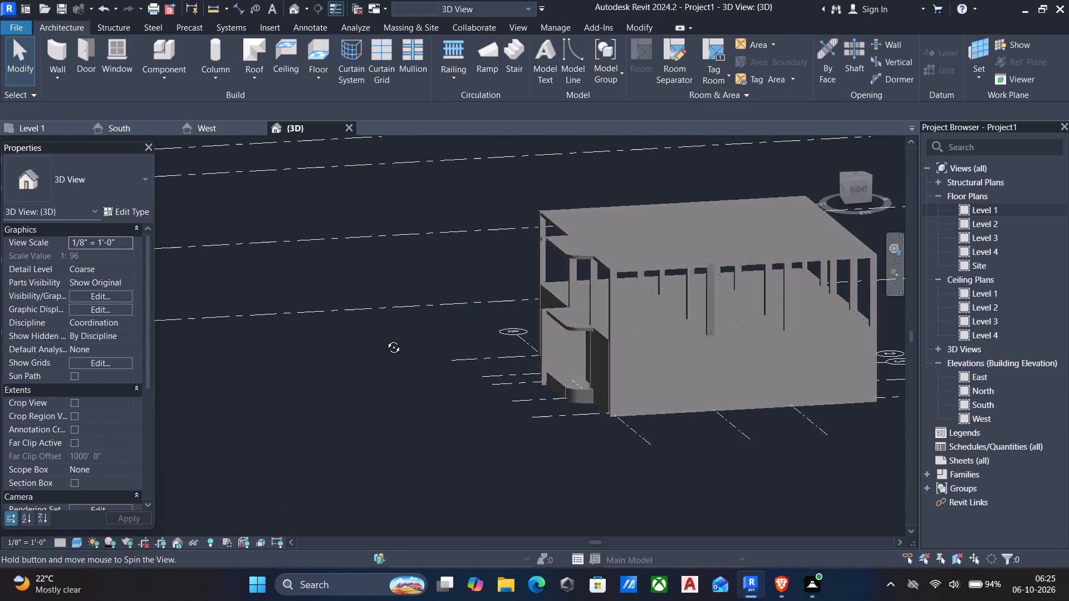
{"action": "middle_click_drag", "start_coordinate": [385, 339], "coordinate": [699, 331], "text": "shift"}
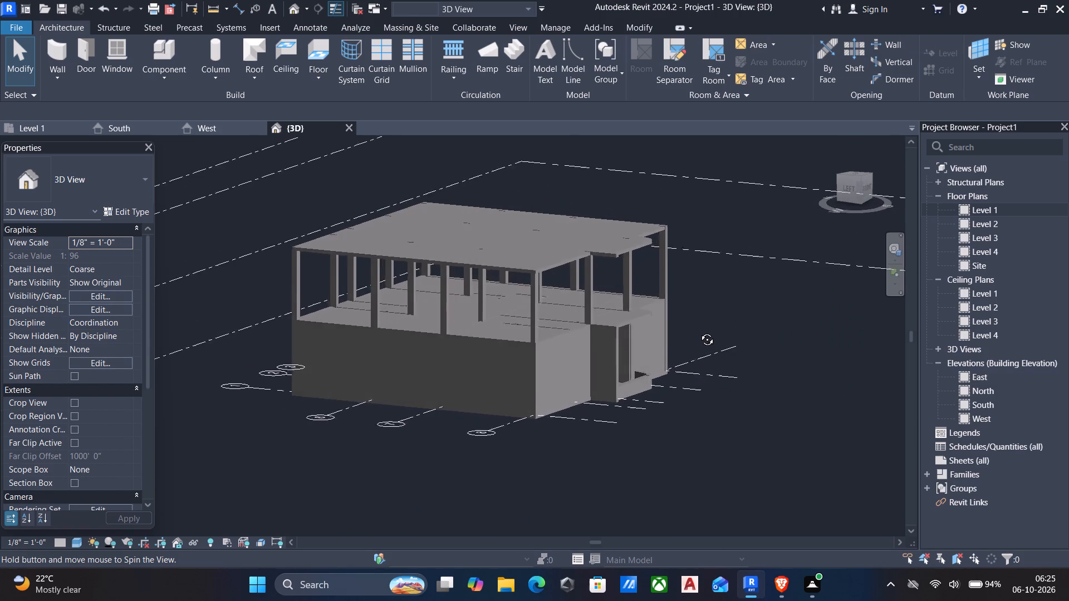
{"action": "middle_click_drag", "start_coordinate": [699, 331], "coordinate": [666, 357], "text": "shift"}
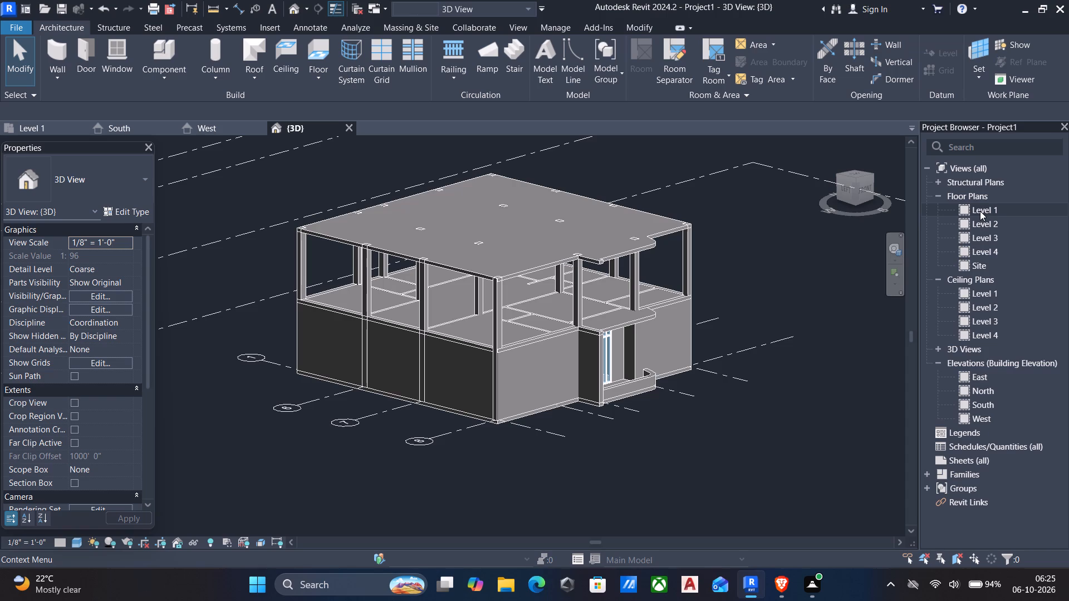
Open the Level 1 floor plan.
{"action": "double_click", "coordinate": [980, 211]}
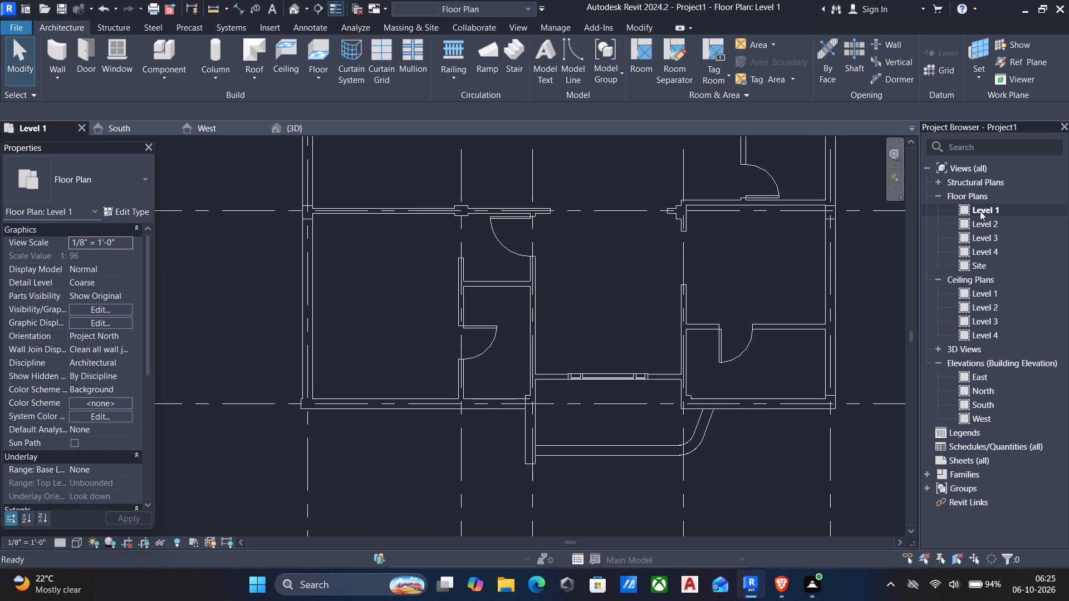
{"action": "scroll", "coordinate": [833, 271], "scroll_direction": "down", "scroll_amount": 5}
{"action": "middle_click_drag", "start_coordinate": [806, 271], "coordinate": [753, 334]}
{"action": "scroll", "coordinate": [752, 333], "scroll_direction": "down", "scroll_amount": 2}
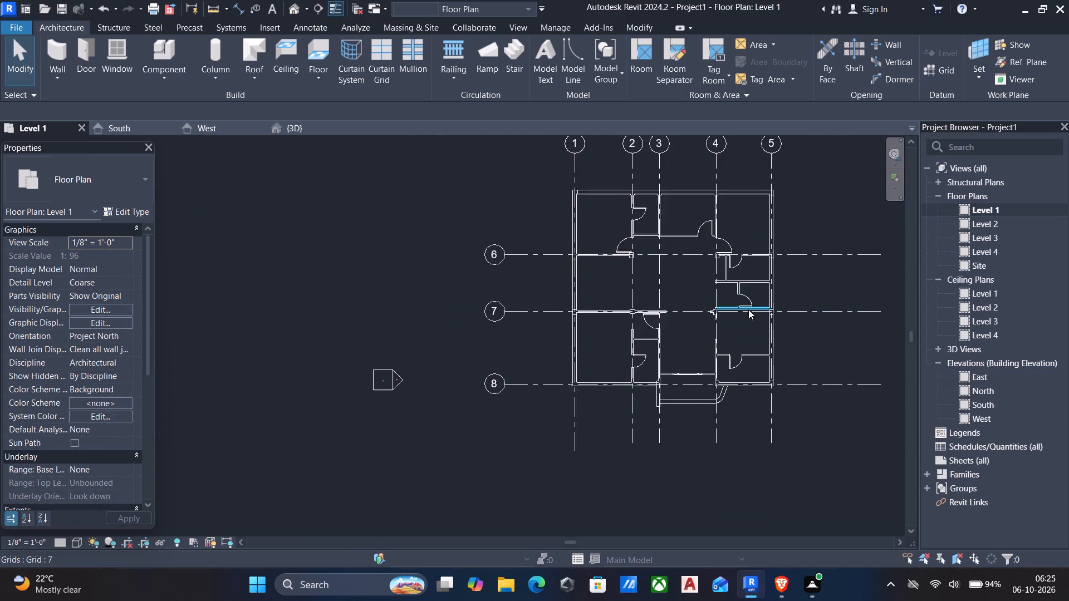
{"action": "middle_click_drag", "start_coordinate": [743, 302], "coordinate": [634, 359]}
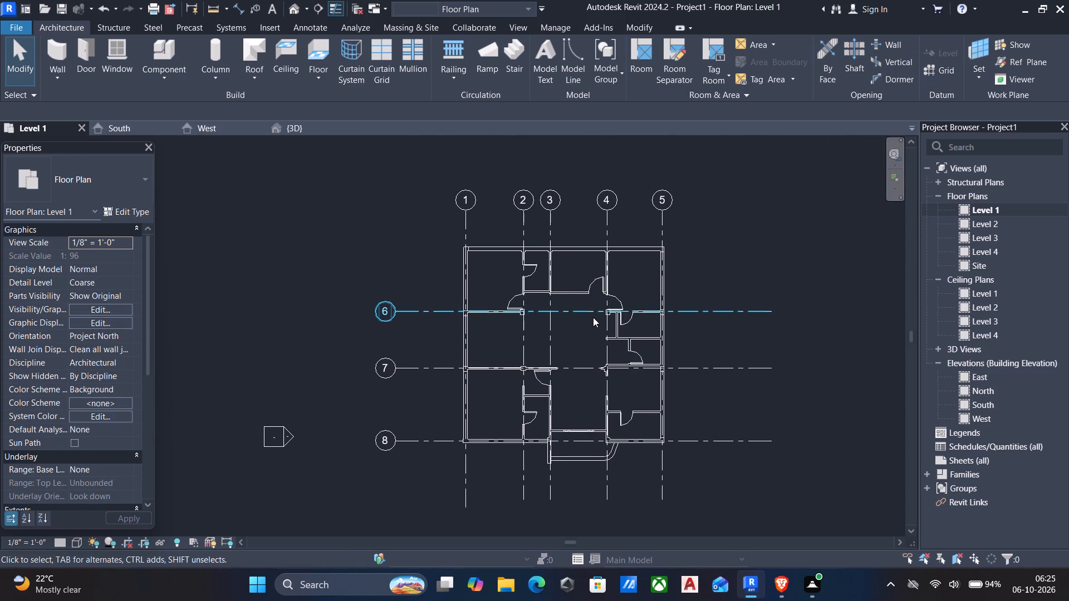
Start the Window tool and check the type properties of the Fixed 36" x 48" window.
{"action": "key", "text": "w"}
{"action": "key", "text": "n"}
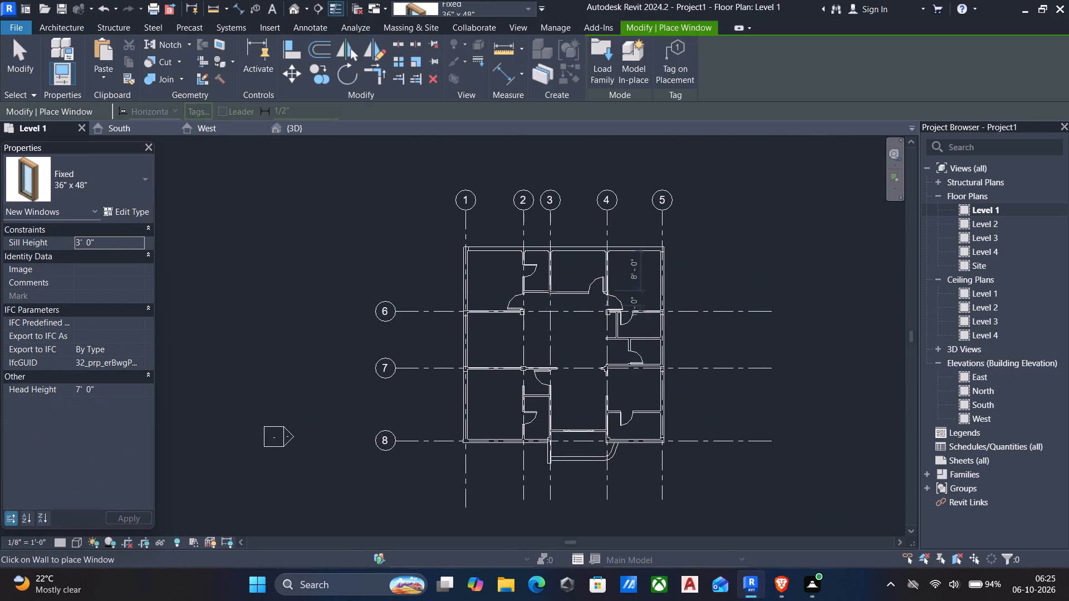
{"action": "left_click", "coordinate": [137, 211]}
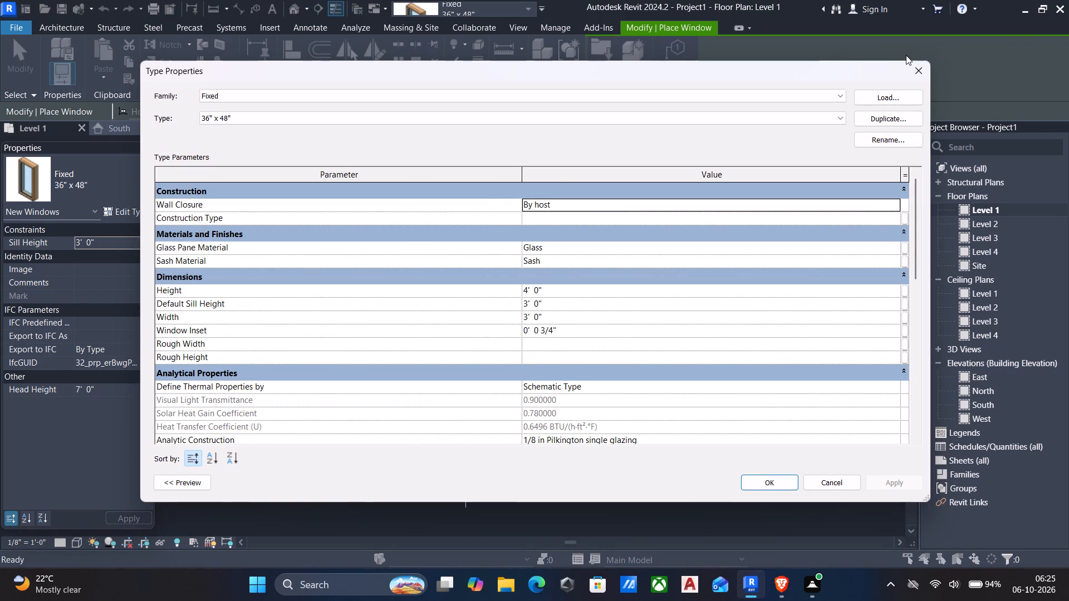
{"action": "left_click", "coordinate": [910, 60]}
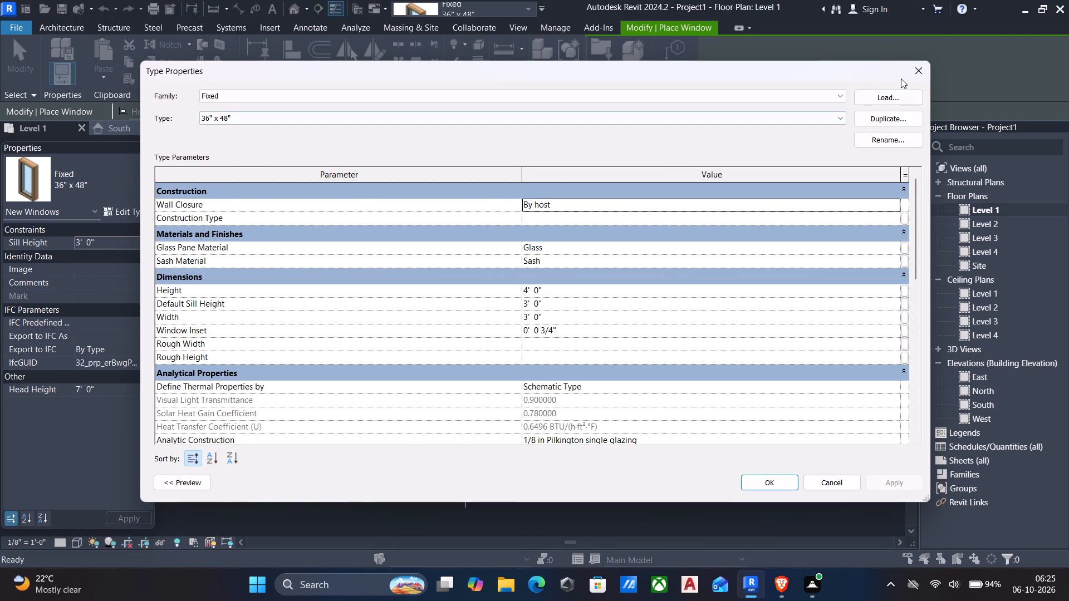
{"action": "left_click", "coordinate": [914, 75]}
Browse the Windows folder of loadable families and preview the candidates from Window-Sliding-Four up to Window-Round Opening.
{"action": "left_click", "coordinate": [603, 65]}
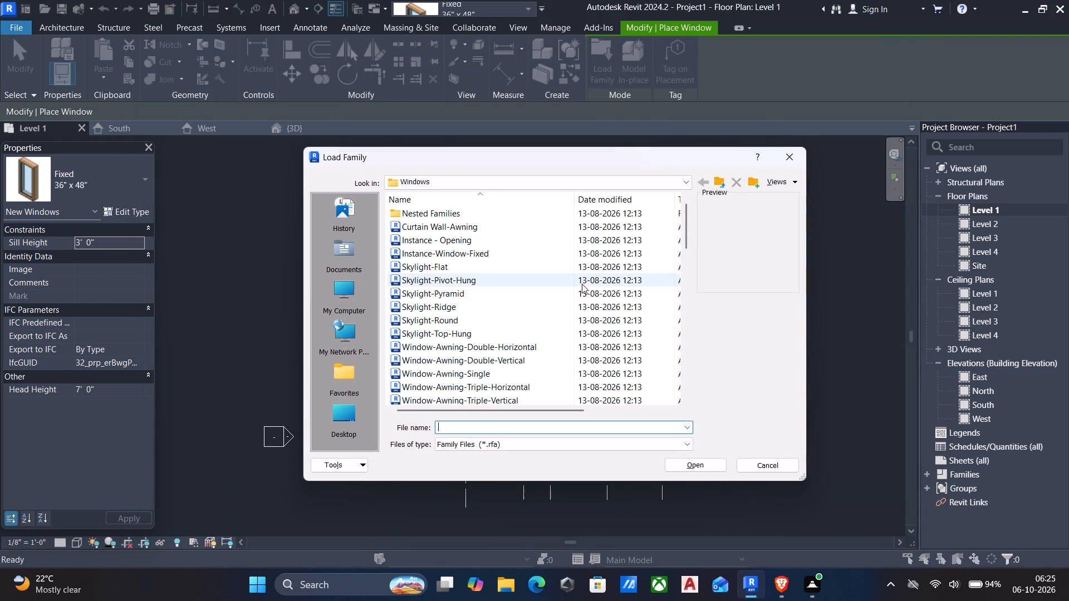
{"action": "scroll", "coordinate": [573, 303], "scroll_direction": "down", "scroll_amount": 6}
{"action": "scroll", "coordinate": [548, 348], "scroll_direction": "down", "scroll_amount": 12}
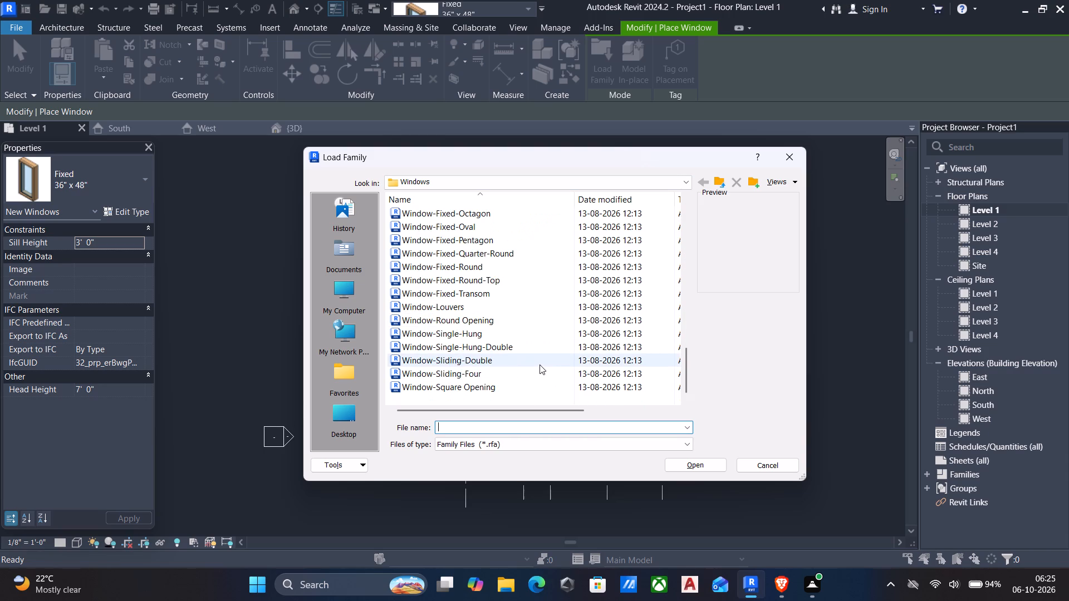
{"action": "scroll", "coordinate": [537, 353], "scroll_direction": "down", "scroll_amount": 5}
{"action": "left_click", "coordinate": [474, 363]}
{"action": "key", "text": "Down"}
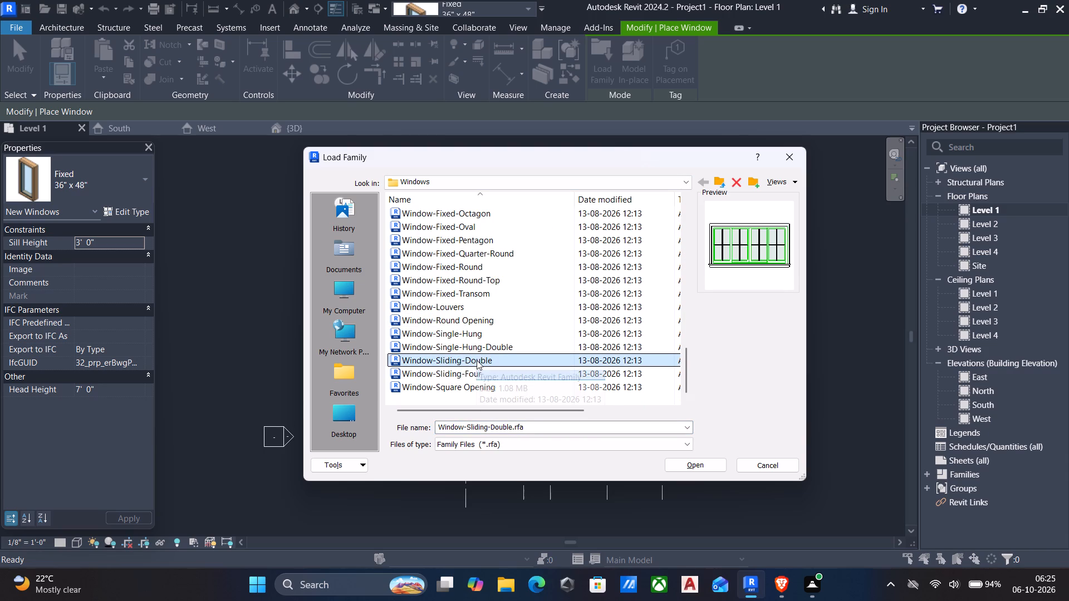
{"action": "key", "text": "Down"}
{"action": "key", "text": "Up"}
{"action": "key", "text": "Up"}
{"action": "key", "text": "Up"}
{"action": "key", "text": "Up"}
{"action": "key", "text": "Up"}
{"action": "key", "text": "Up"}
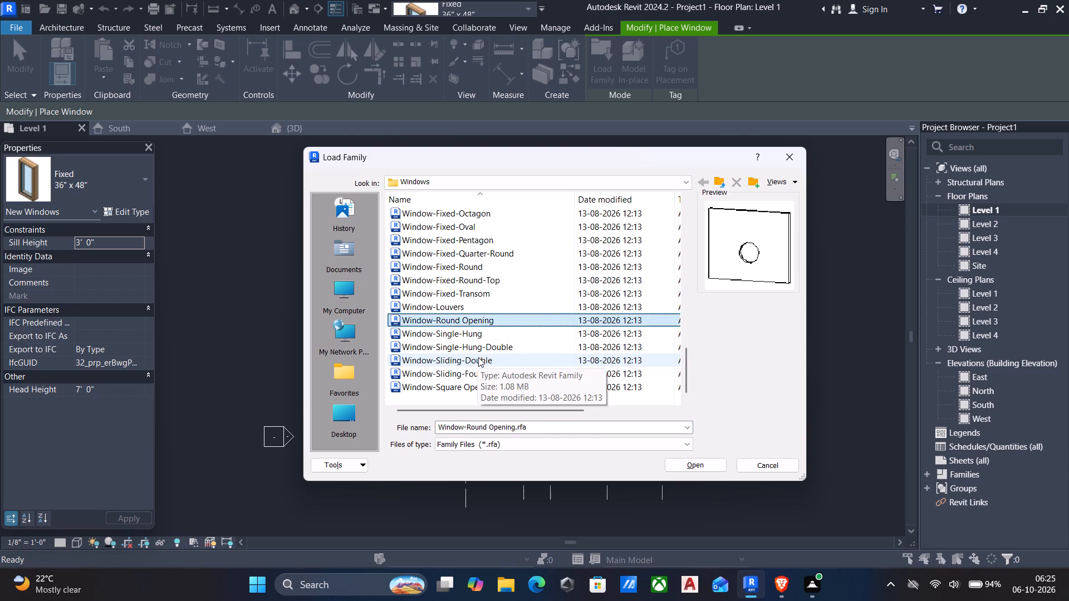
Load the Window-Louvers family from the Windows folder.
{"action": "key", "text": "period"}
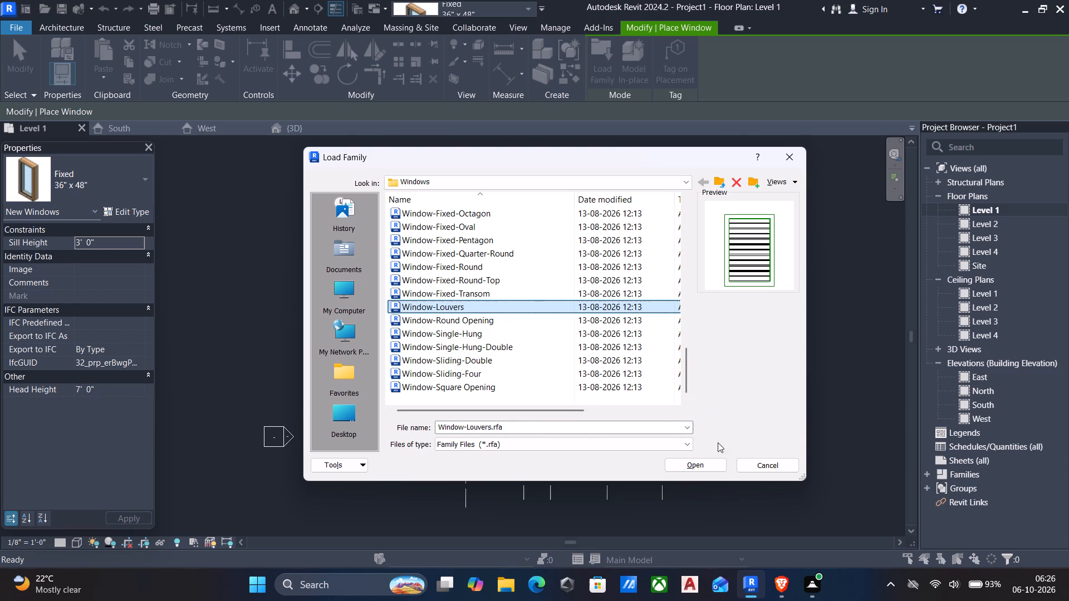
{"action": "left_click", "coordinate": [710, 459]}
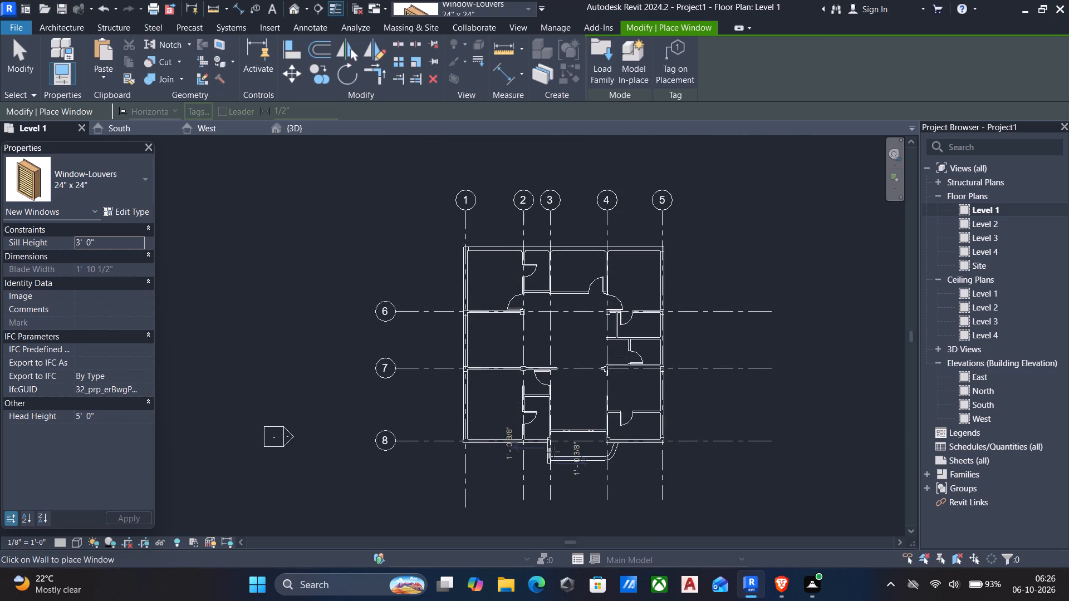
Place a 24" x 24" louver window in the grid 8 wall between grids 2 and 3, about 4" from the grid 3 wall.
{"action": "scroll", "coordinate": [551, 449], "scroll_direction": "up", "scroll_amount": 13}
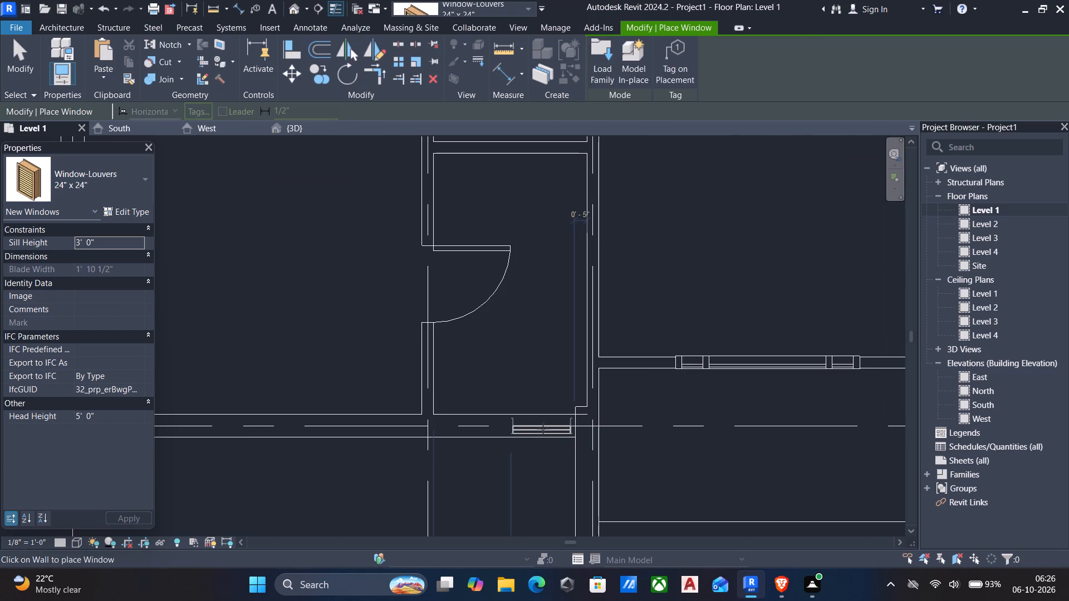
{"action": "scroll", "coordinate": [543, 428], "scroll_direction": "up", "scroll_amount": 3}
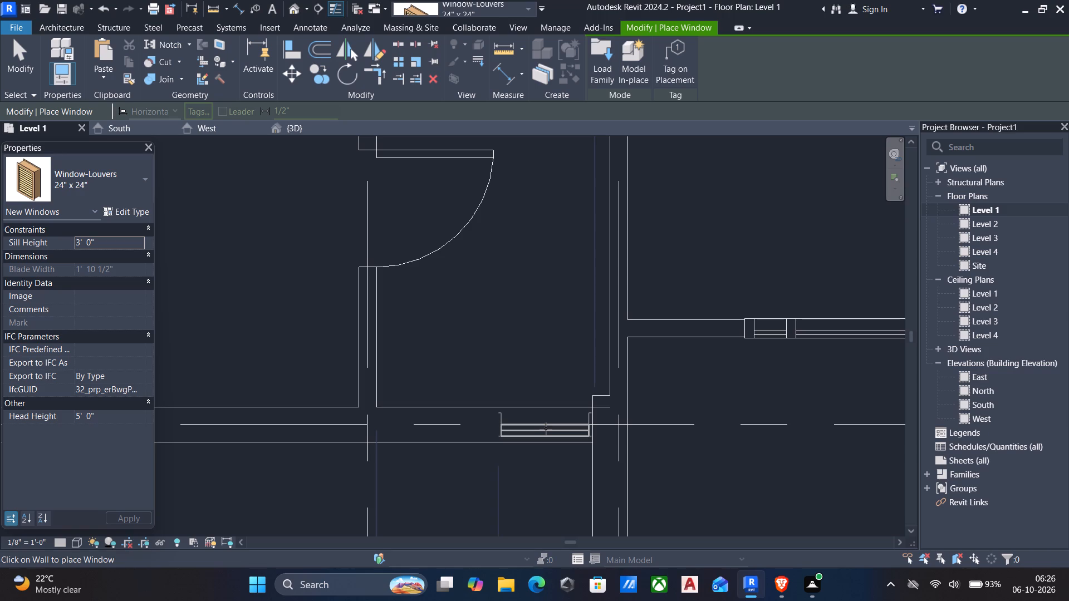
{"action": "left_click", "coordinate": [546, 428]}
Place a 24" x 24" louver window in the grid 5 wall of the small room just above grid 7, about 2'-8 1/4" from its upper wall.
{"action": "scroll", "coordinate": [655, 404], "scroll_direction": "down", "scroll_amount": 2}
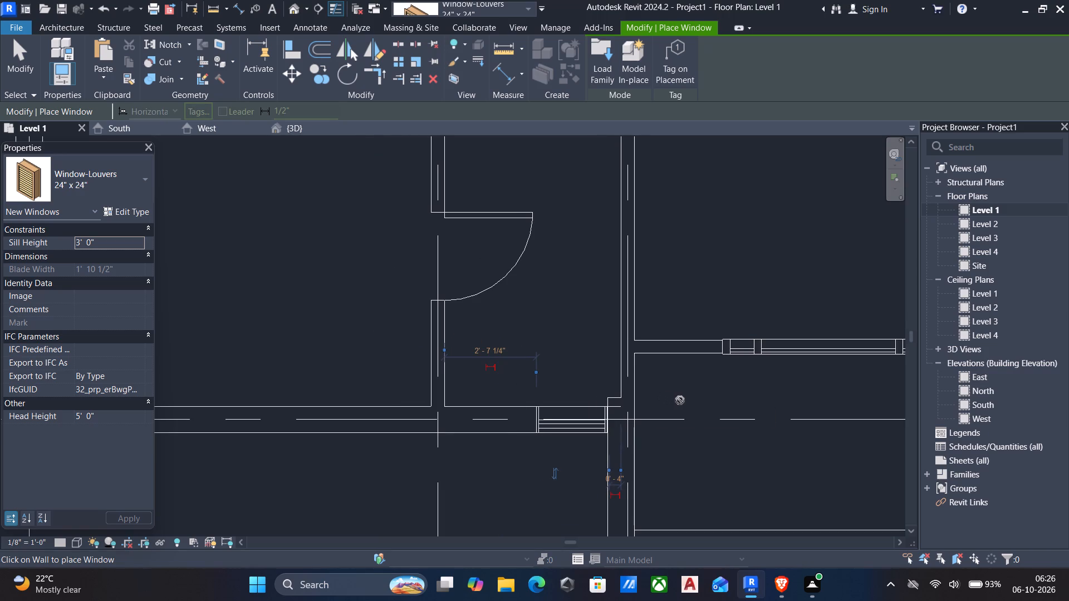
{"action": "scroll", "coordinate": [803, 440], "scroll_direction": "down", "scroll_amount": 4}
{"action": "middle_click_drag", "start_coordinate": [806, 442], "coordinate": [670, 460]}
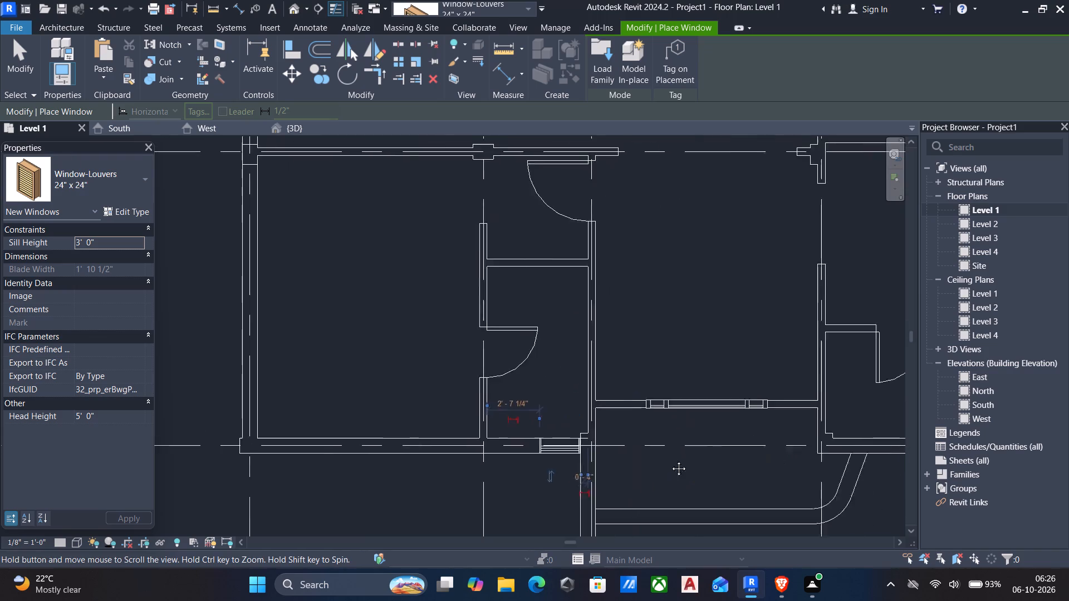
{"action": "middle_click_drag", "start_coordinate": [670, 460], "coordinate": [605, 460]}
{"action": "scroll", "coordinate": [671, 393], "scroll_direction": "down", "scroll_amount": 2}
{"action": "middle_click_drag", "start_coordinate": [682, 391], "coordinate": [513, 459]}
{"action": "scroll", "coordinate": [525, 457], "scroll_direction": "down", "scroll_amount": 1}
{"action": "middle_click_drag", "start_coordinate": [729, 238], "coordinate": [722, 256]}
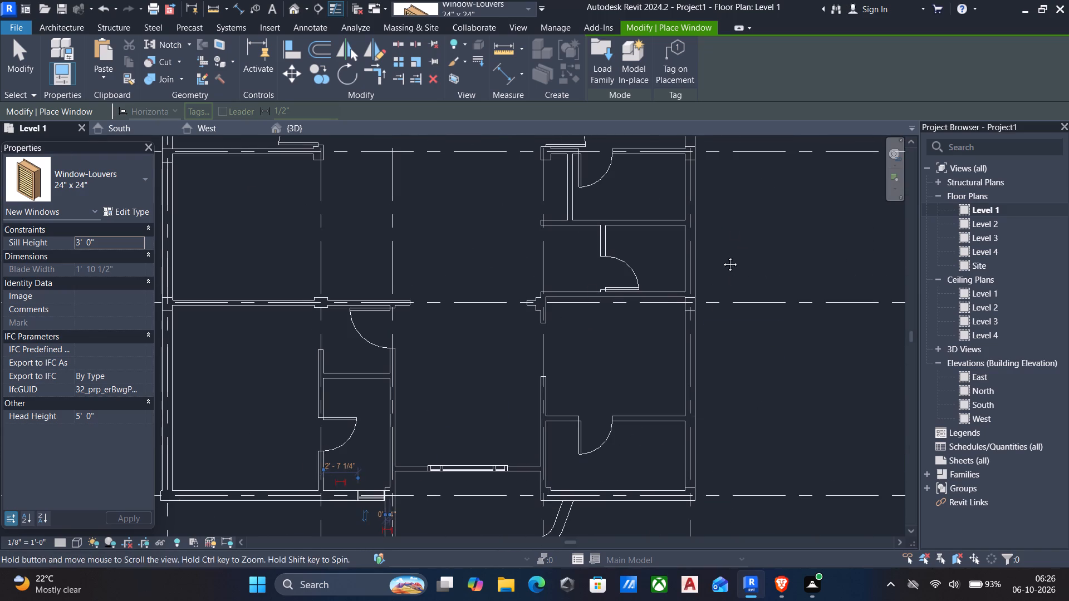
{"action": "middle_click_drag", "start_coordinate": [722, 256], "coordinate": [717, 337]}
{"action": "scroll", "coordinate": [717, 337], "scroll_direction": "up", "scroll_amount": 6}
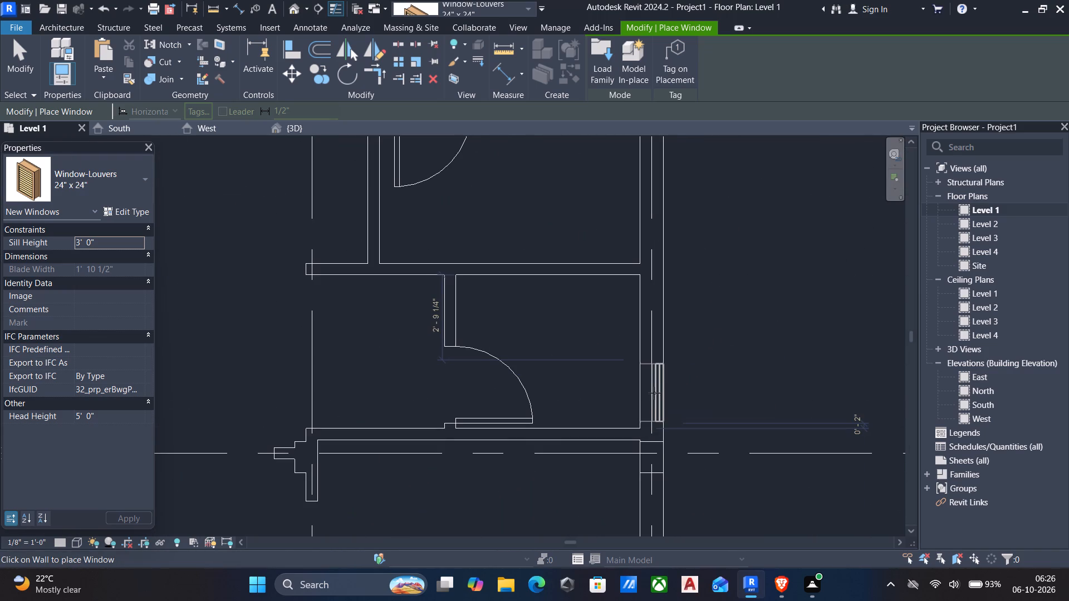
{"action": "scroll", "coordinate": [655, 393], "scroll_direction": "up", "scroll_amount": 2}
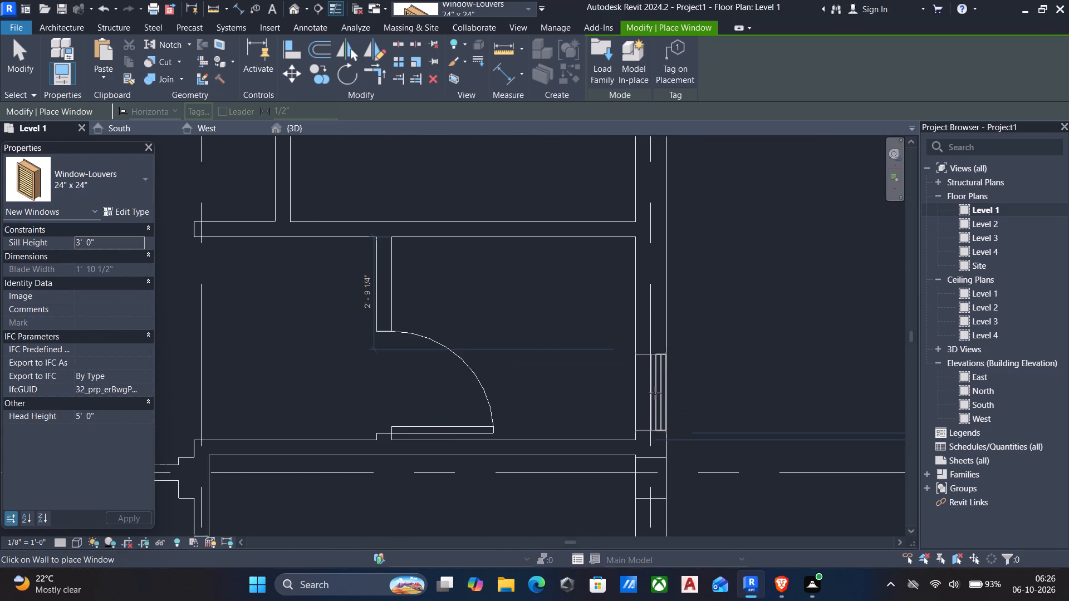
{"action": "left_click", "coordinate": [655, 390]}
Place a louver window in the grid 5 wall of the small room just below grid 6, about 1'-5 5/8" from both cross walls.
{"action": "scroll", "coordinate": [738, 323], "scroll_direction": "down", "scroll_amount": 1}
{"action": "middle_click_drag", "start_coordinate": [741, 322], "coordinate": [744, 384]}
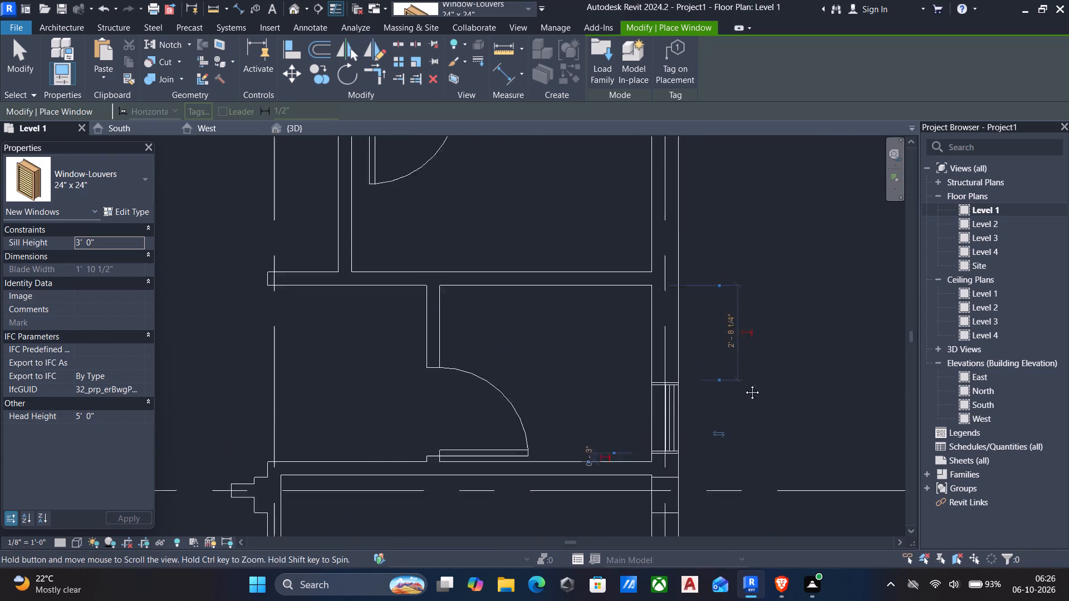
{"action": "middle_click_drag", "start_coordinate": [744, 384], "coordinate": [747, 495]}
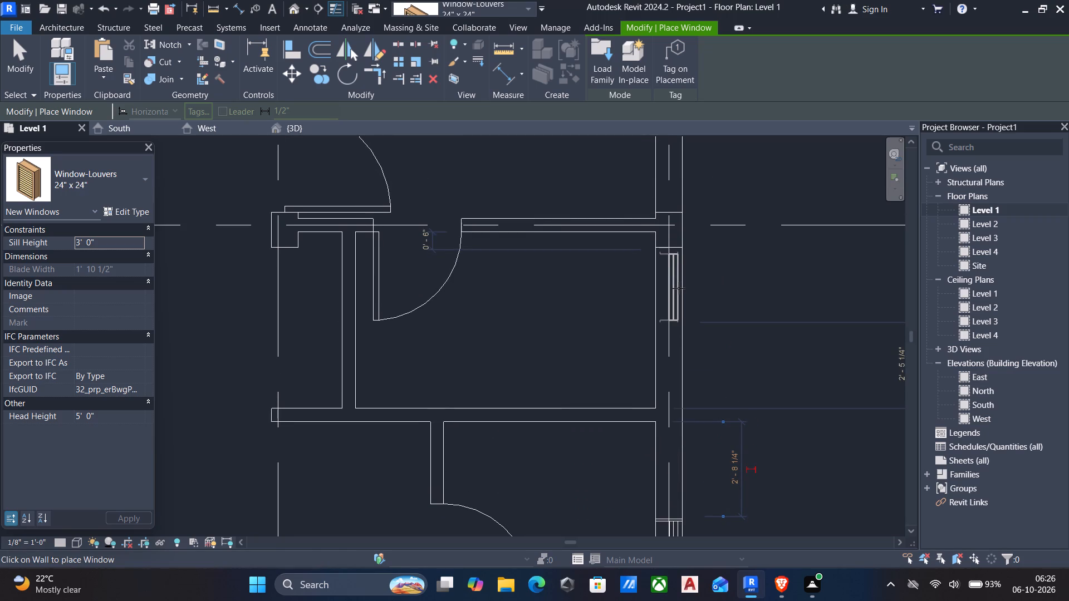
{"action": "left_click", "coordinate": [669, 323]}
Place a louver window in the top exterior wall between grids 2 and 3, about 6" from the grid 2 wall.
{"action": "scroll", "coordinate": [625, 319], "scroll_direction": "down", "scroll_amount": 3}
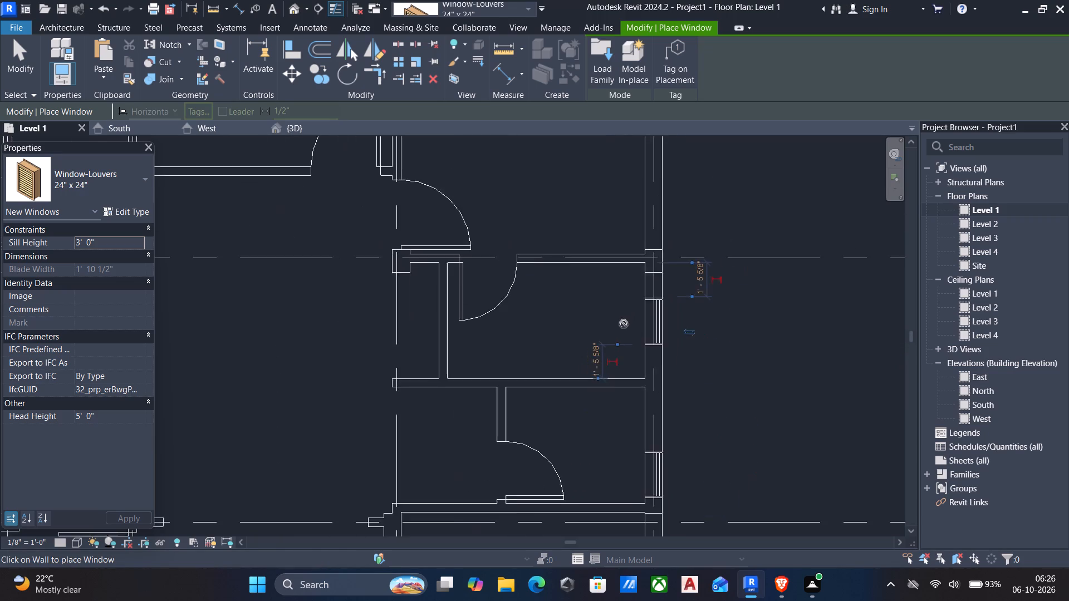
{"action": "middle_click_drag", "start_coordinate": [624, 325], "coordinate": [725, 341]}
{"action": "scroll", "coordinate": [730, 346], "scroll_direction": "down", "scroll_amount": 4}
{"action": "middle_click_drag", "start_coordinate": [656, 333], "coordinate": [690, 370]}
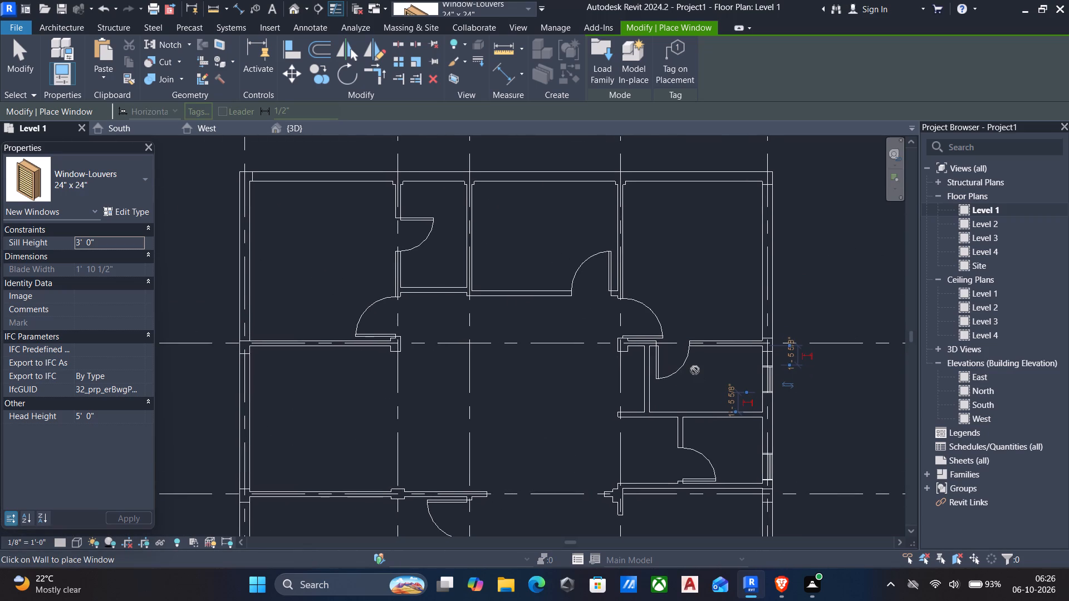
{"action": "middle_click_drag", "start_coordinate": [684, 361], "coordinate": [719, 405]}
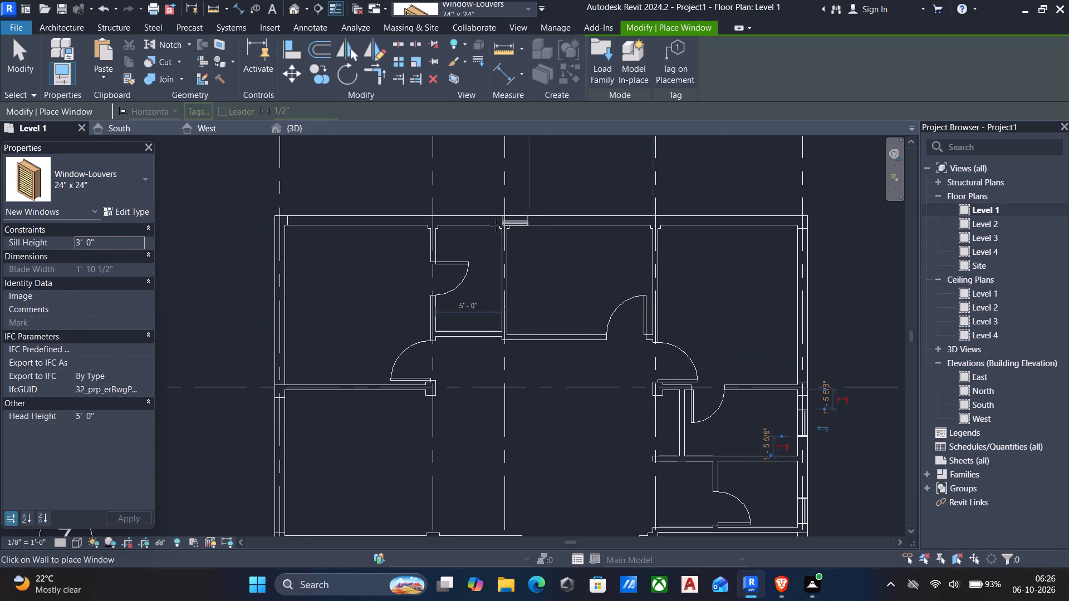
{"action": "scroll", "coordinate": [465, 224], "scroll_direction": "up", "scroll_amount": 4}
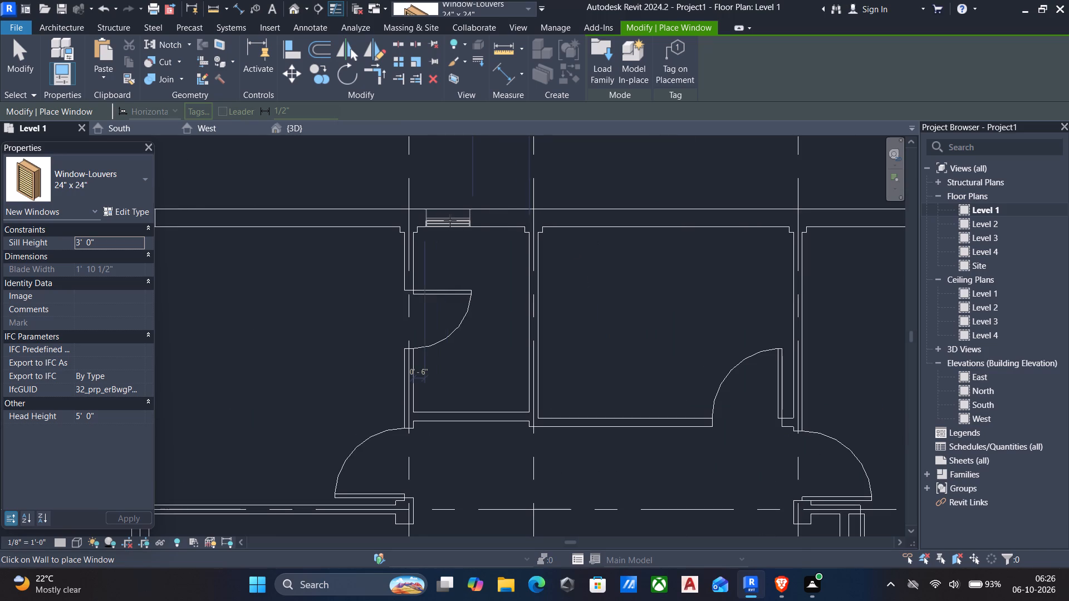
{"action": "left_click", "coordinate": [450, 220]}
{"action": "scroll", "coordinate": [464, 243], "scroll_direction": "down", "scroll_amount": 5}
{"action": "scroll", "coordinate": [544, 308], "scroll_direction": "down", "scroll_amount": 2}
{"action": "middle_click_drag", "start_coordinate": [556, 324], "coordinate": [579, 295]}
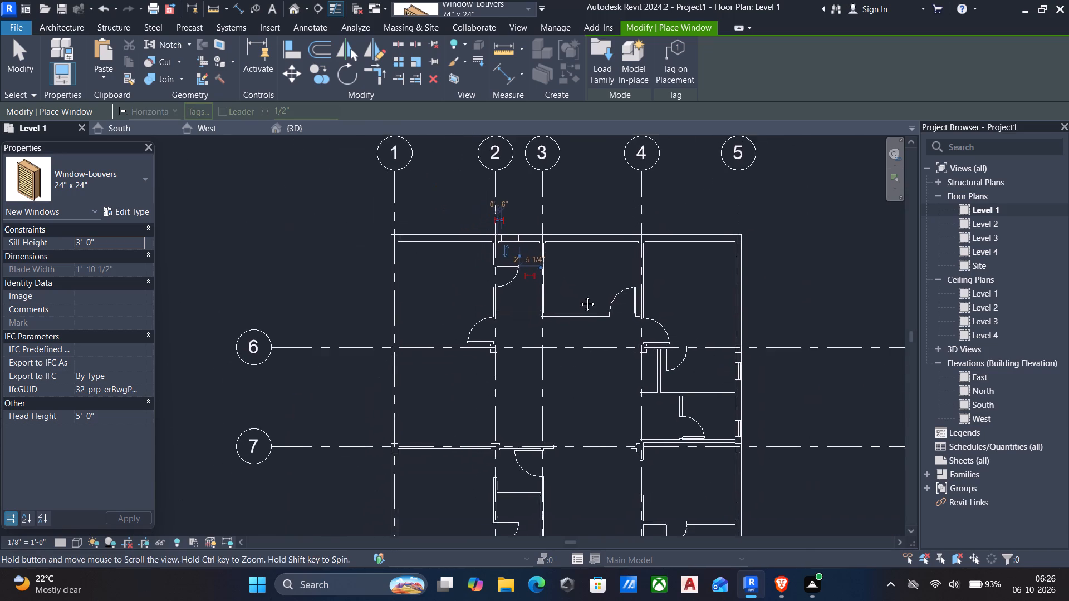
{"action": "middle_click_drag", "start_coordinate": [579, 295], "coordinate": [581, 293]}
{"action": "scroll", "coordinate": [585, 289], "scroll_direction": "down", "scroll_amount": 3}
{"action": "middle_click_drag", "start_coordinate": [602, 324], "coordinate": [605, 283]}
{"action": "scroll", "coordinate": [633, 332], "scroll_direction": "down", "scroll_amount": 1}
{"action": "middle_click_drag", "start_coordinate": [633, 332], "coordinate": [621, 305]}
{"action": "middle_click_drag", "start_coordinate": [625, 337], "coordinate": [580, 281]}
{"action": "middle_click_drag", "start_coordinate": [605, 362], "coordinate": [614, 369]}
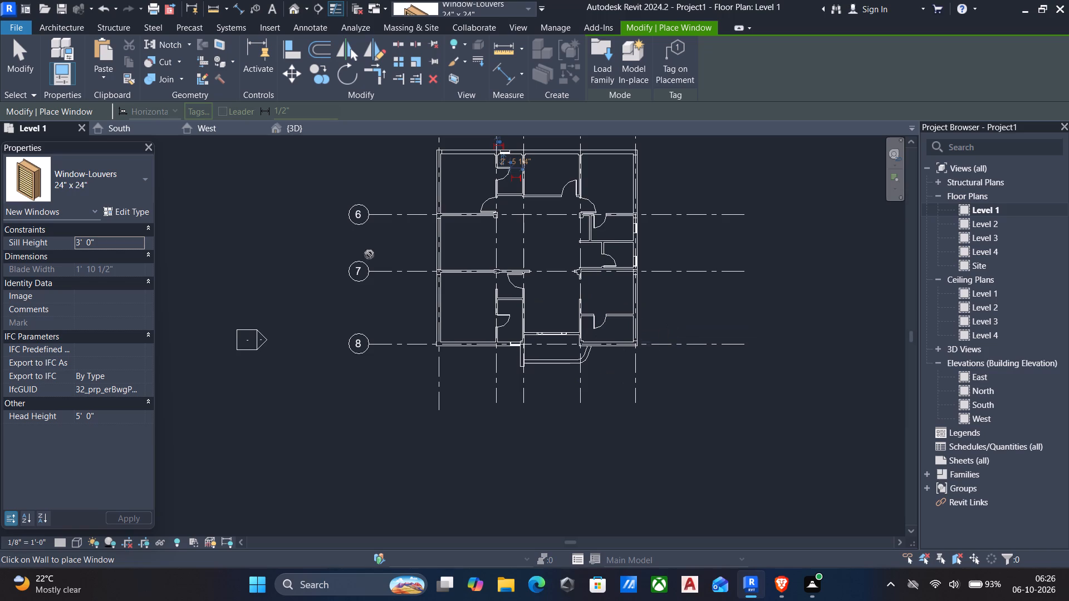
Browse the window family previews and load the Window-Awning-Variable family.
{"action": "left_click", "coordinate": [599, 62]}
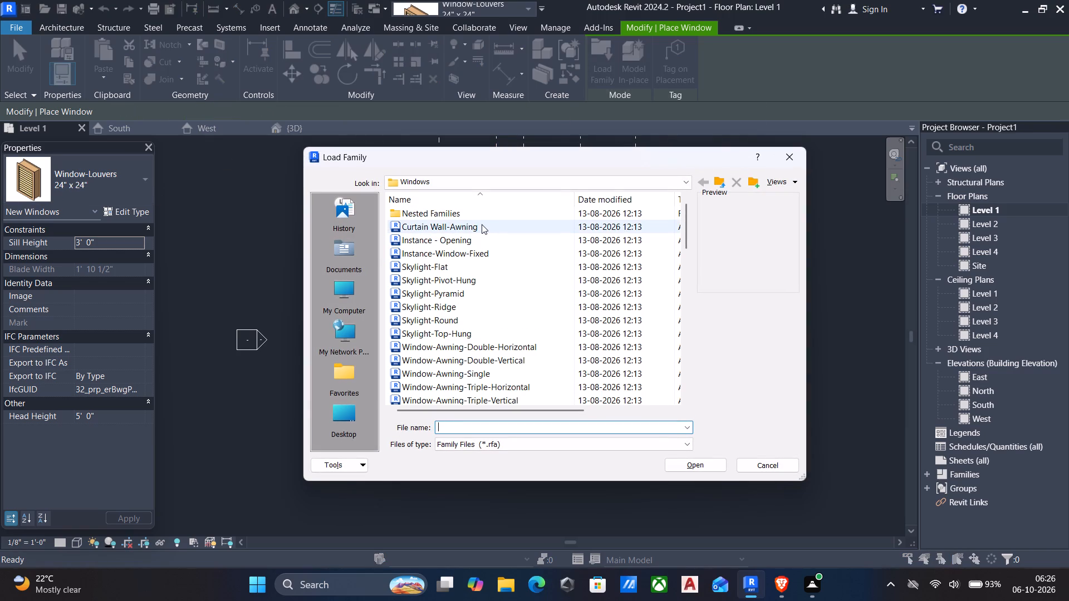
{"action": "left_click", "coordinate": [480, 223]}
{"action": "key", "text": "Down"}
{"action": "key", "text": "Down"}
{"action": "key", "text": "Down"}
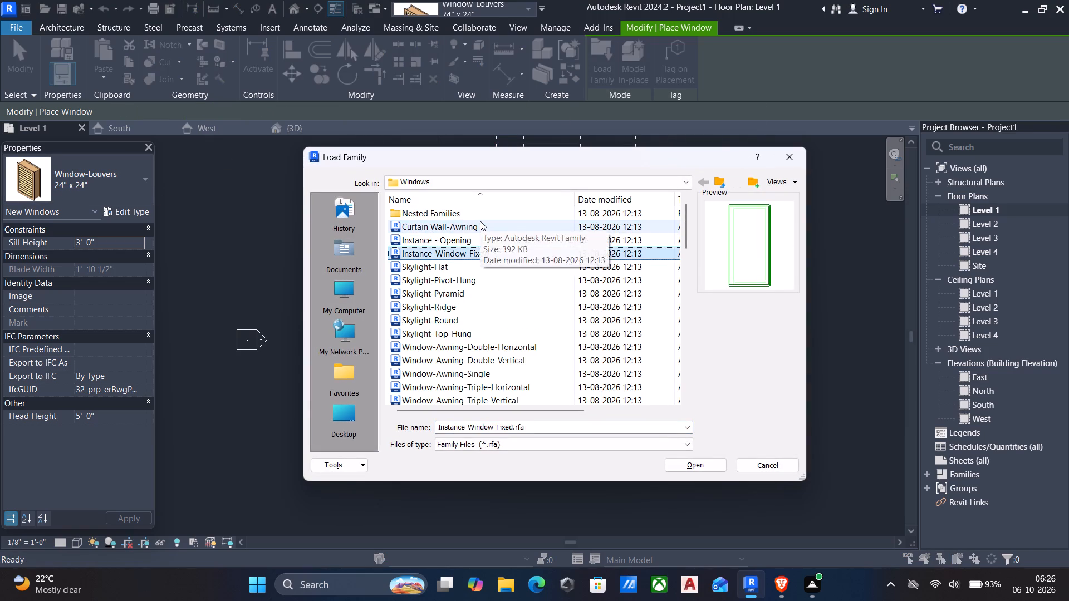
{"action": "key", "text": "Down"}
{"action": "key", "text": "Down"}
{"action": "key", "text": "Down"}
{"action": "key", "text": "Down"}
{"action": "key", "text": "Down"}
{"action": "key", "text": "Down"}
{"action": "key", "text": "Down"}
{"action": "key", "text": "Down"}
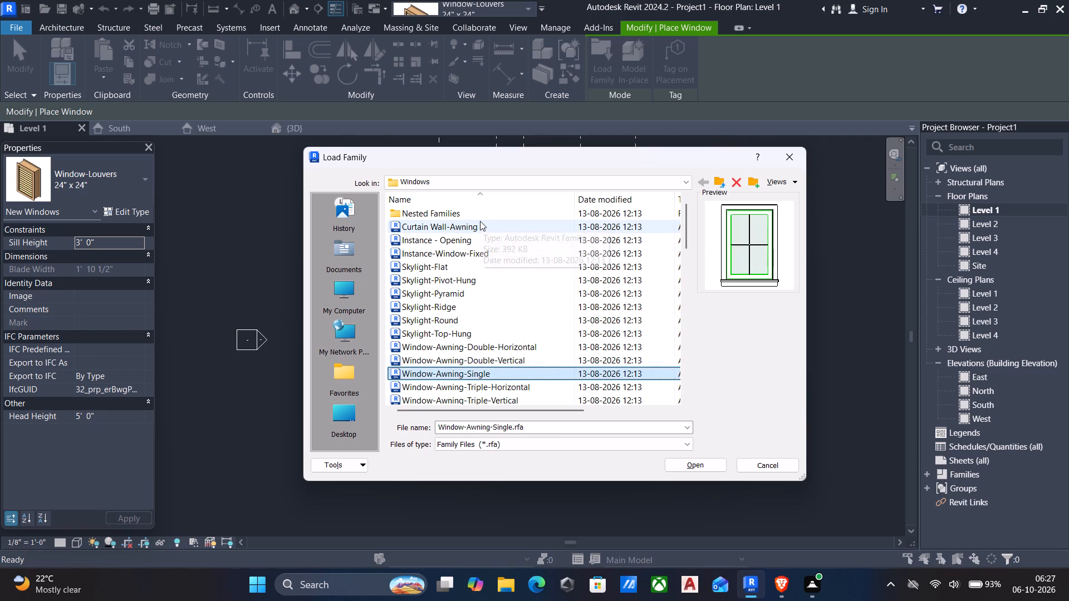
{"action": "key", "text": "Up"}
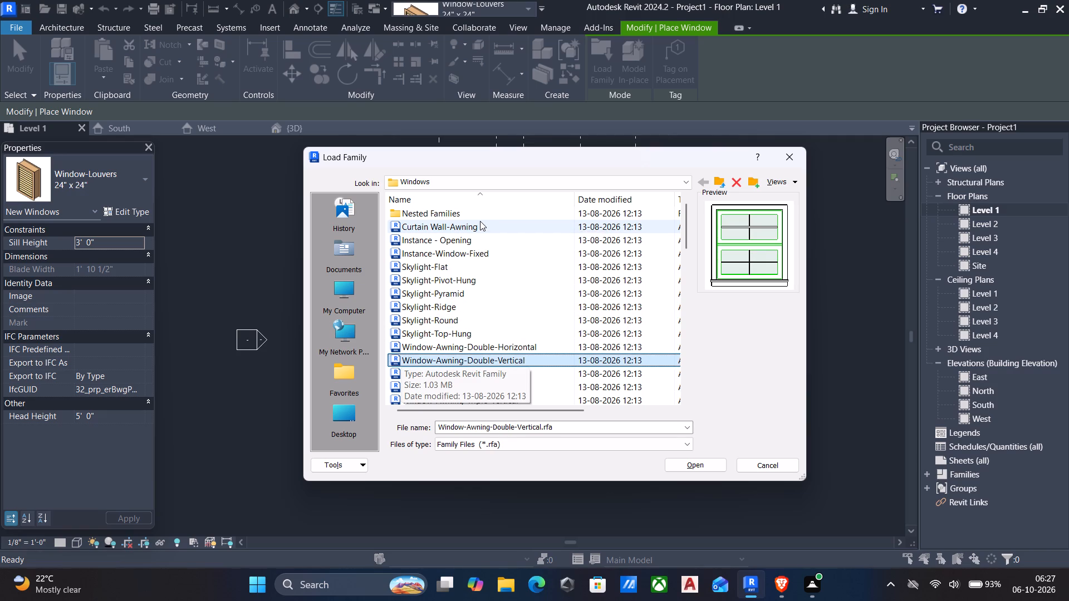
{"action": "key", "text": "Down"}
{"action": "key", "text": "Down"}
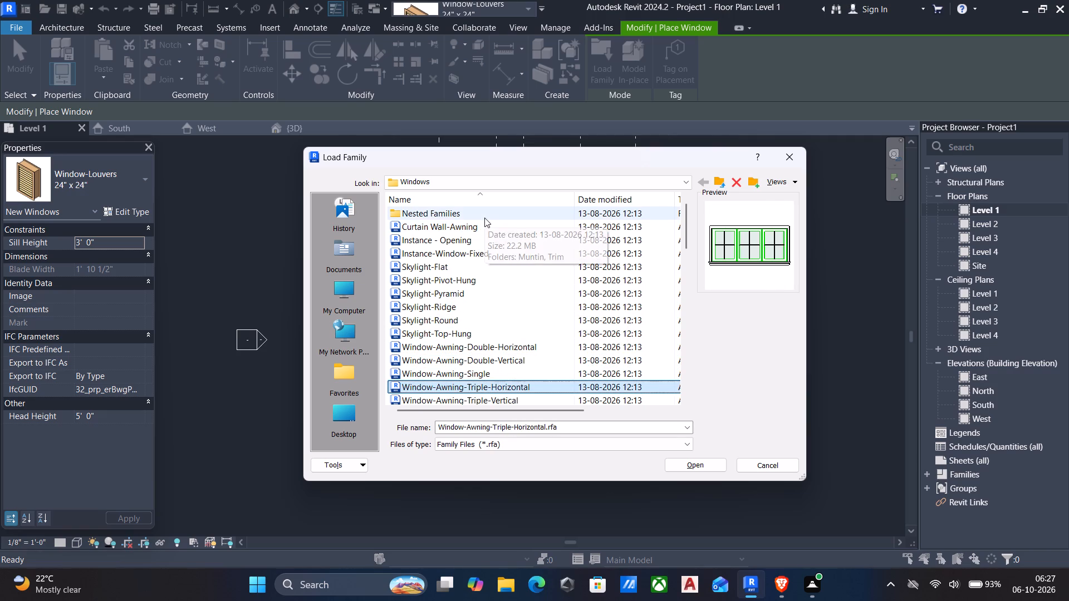
{"action": "key", "text": "Down"}
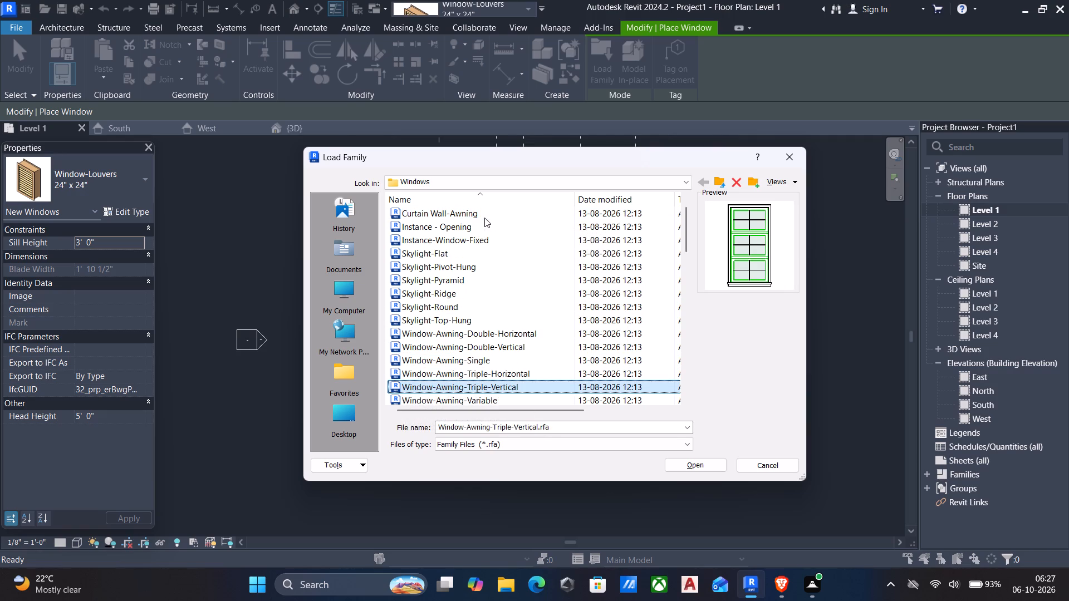
{"action": "key", "text": "Down"}
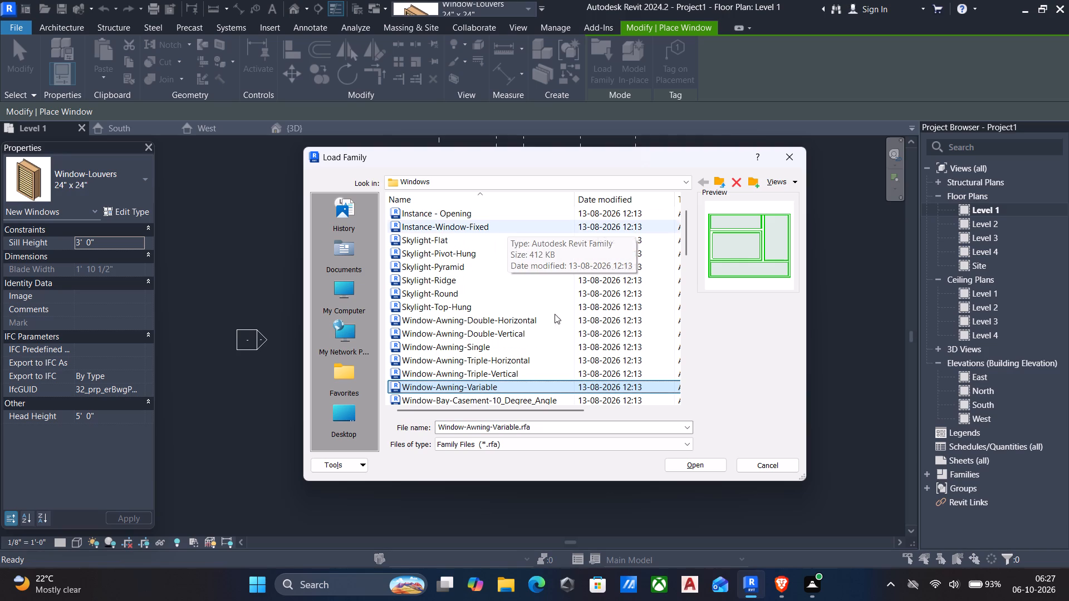
{"action": "left_click", "coordinate": [695, 464]}
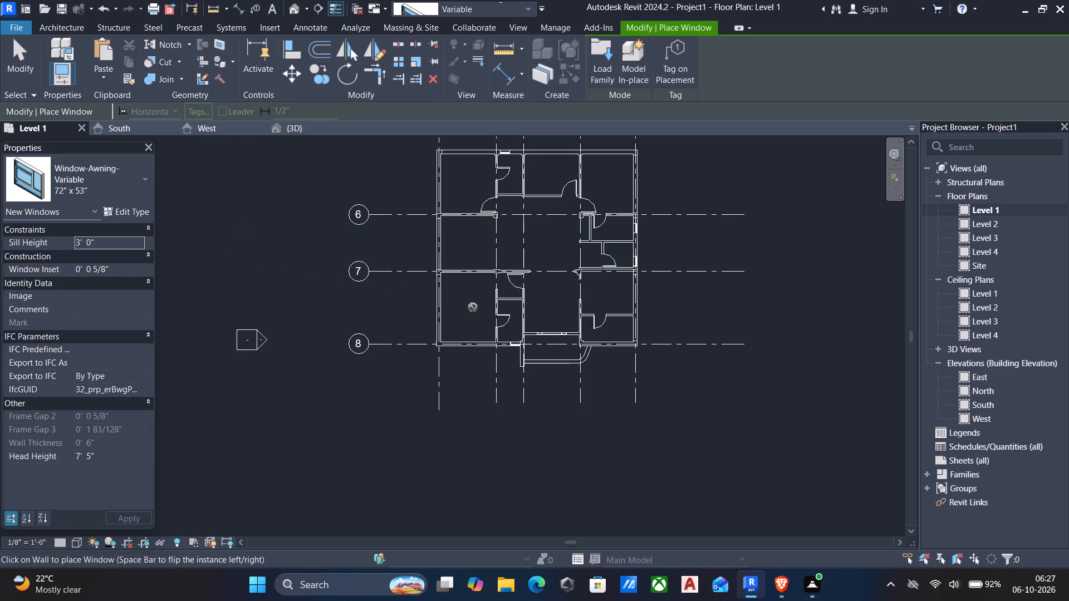
Duplicate the 72" x 53" awning window type under the name 5'x4'.
{"action": "left_click", "coordinate": [127, 212]}
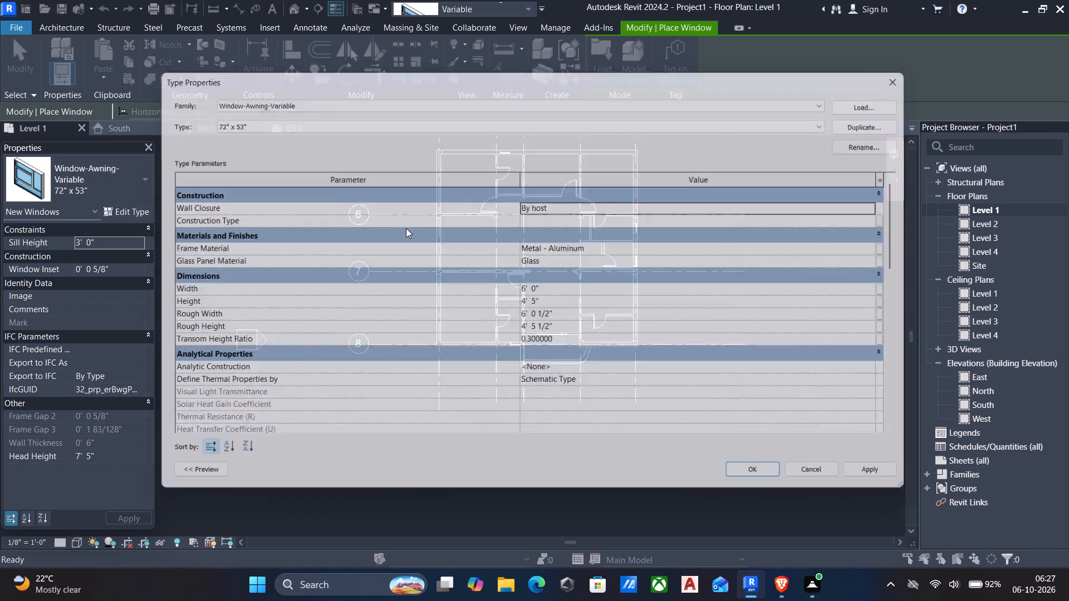
{"action": "left_click", "coordinate": [876, 115]}
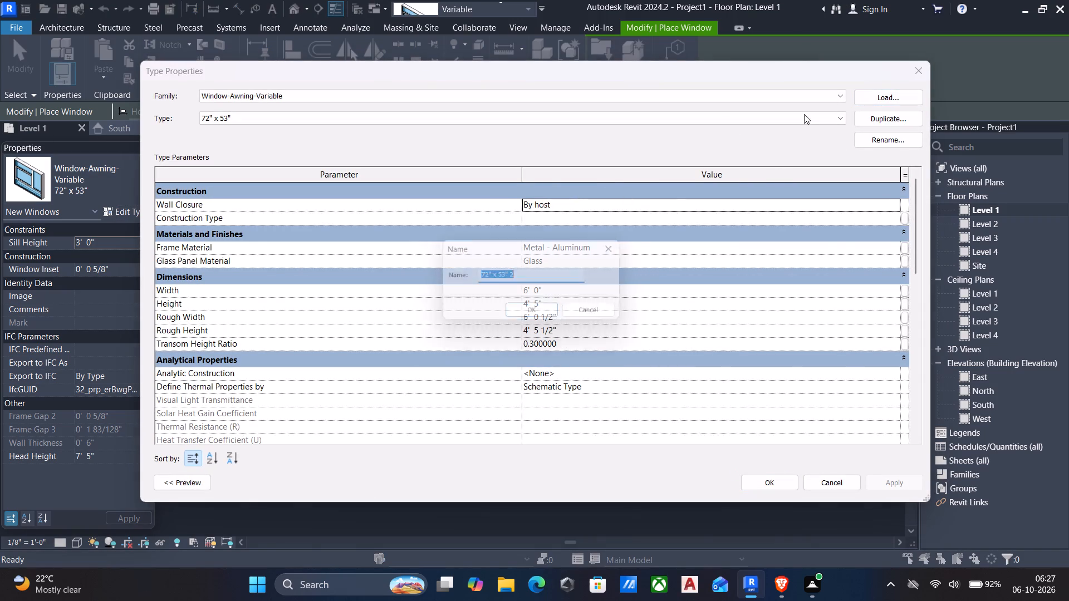
{"action": "key", "text": "BackSpace"}
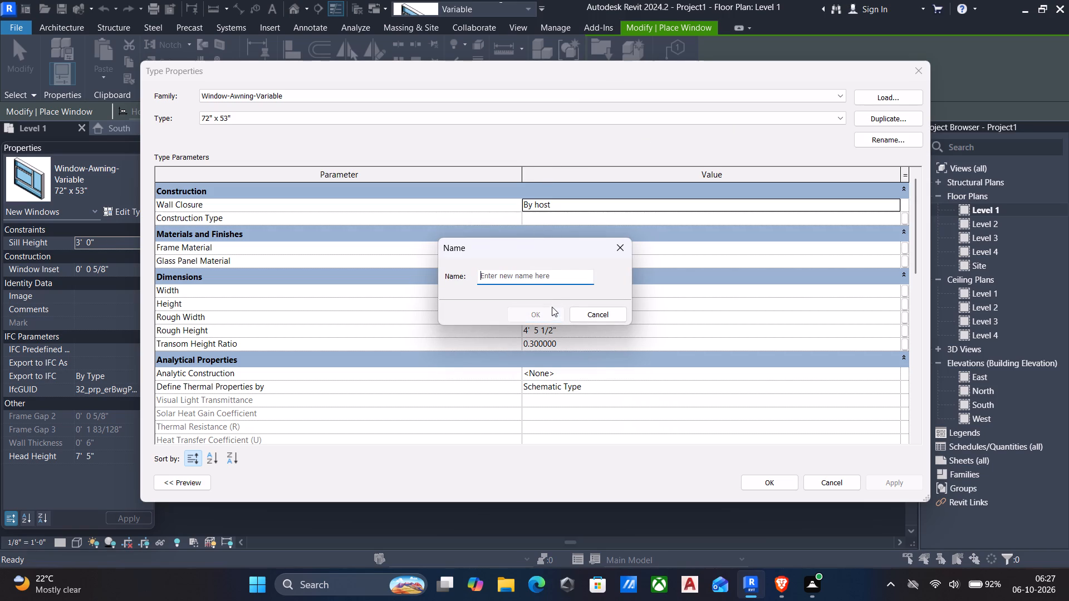
{"action": "key", "text": "5"}
{"action": "key", "text": "apostrophe"}
{"action": "key", "text": "x"}
{"action": "type", "text": "4'"}
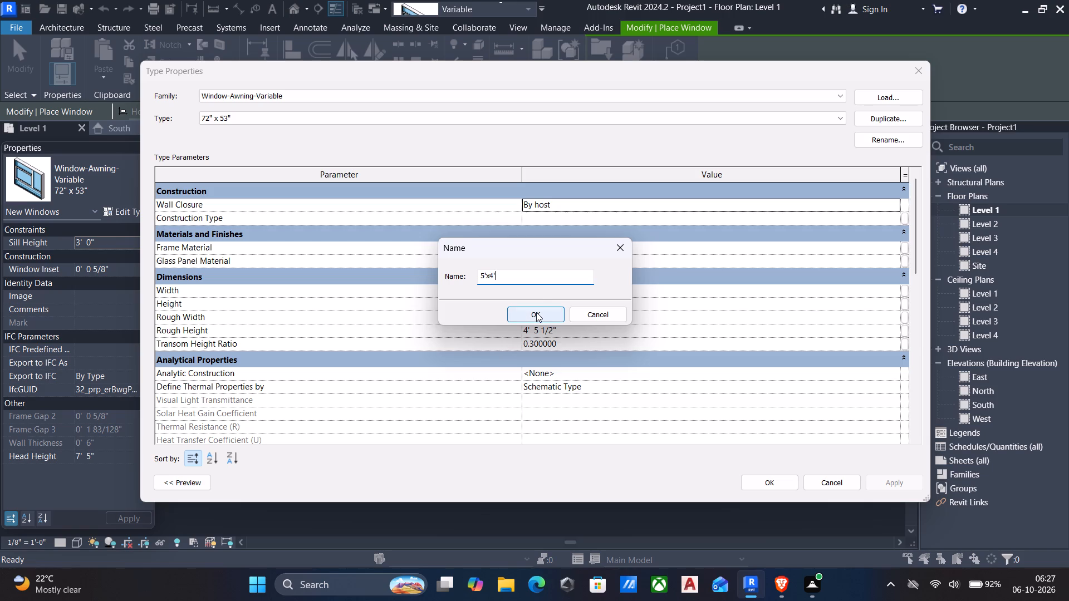
{"action": "left_click", "coordinate": [536, 312]}
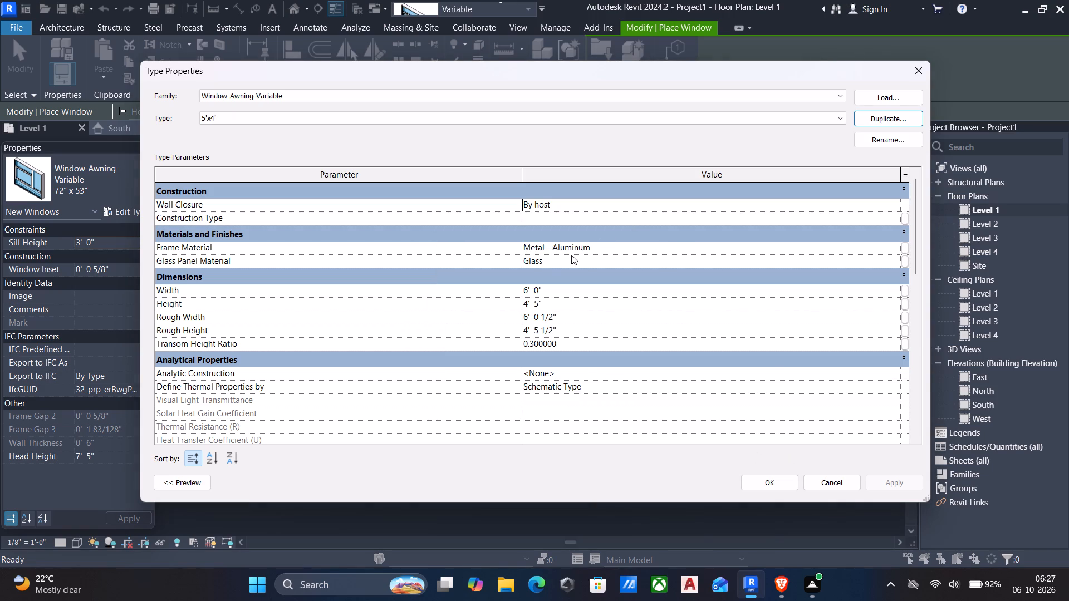
Set the 5'x4' awning window type's width to 5' and height to 4', and apply the changes.
{"action": "left_click", "coordinate": [567, 287]}
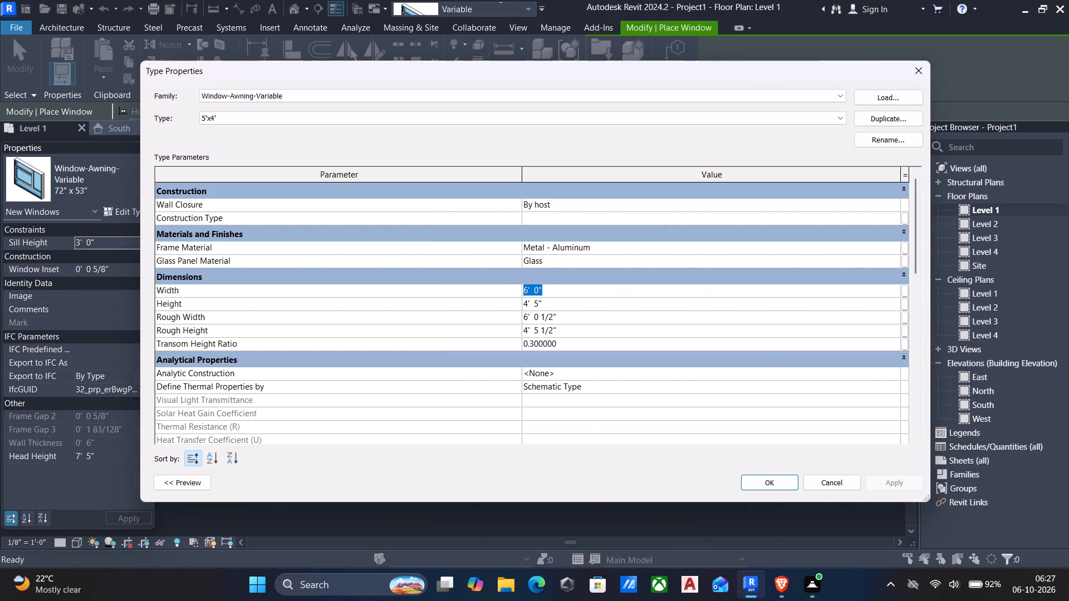
{"action": "type", "text": "5'"}
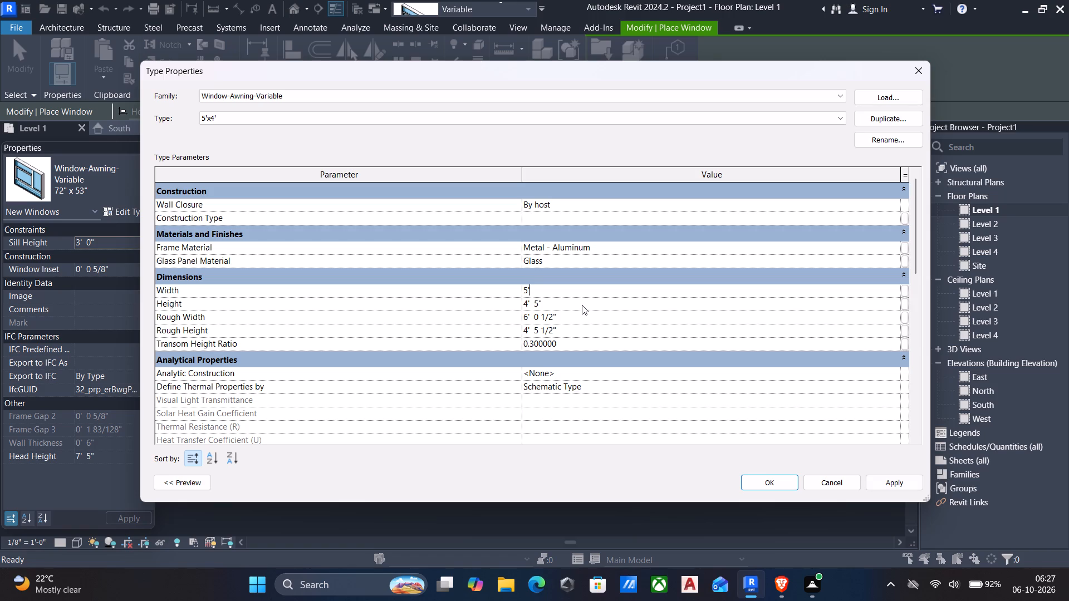
{"action": "left_click", "coordinate": [582, 305]}
{"action": "type", "text": "4'"}
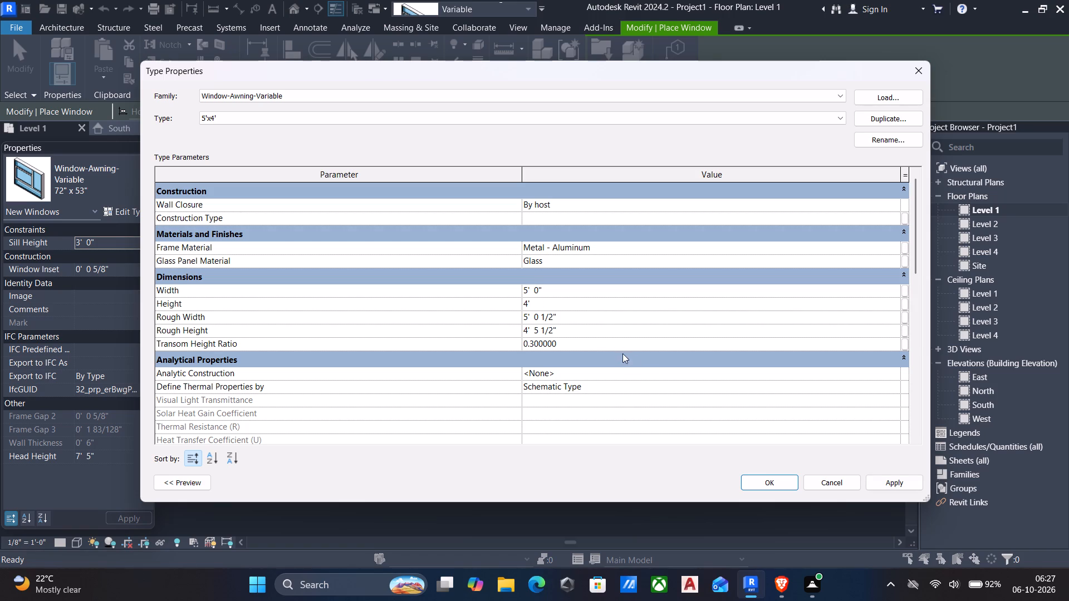
{"action": "left_click", "coordinate": [885, 482]}
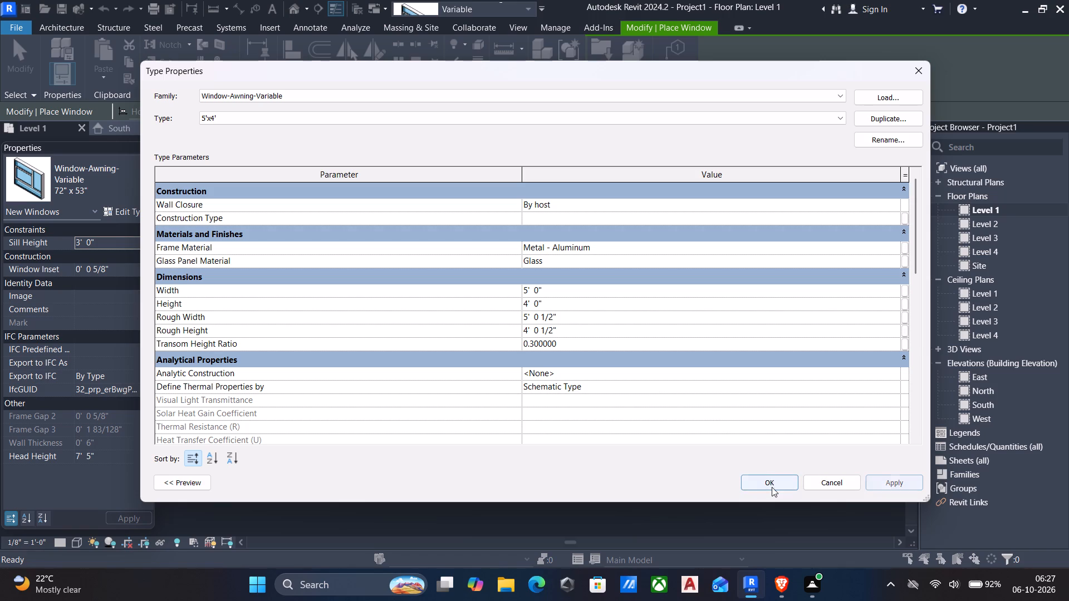
{"action": "left_click", "coordinate": [772, 487]}
Place a 5'x4' awning window in the grid 1 exterior wall just above grid 7, about 6" from the grid 7 wall and 5'-6" from the grid 6 wall.
{"action": "scroll", "coordinate": [441, 297], "scroll_direction": "up", "scroll_amount": 4}
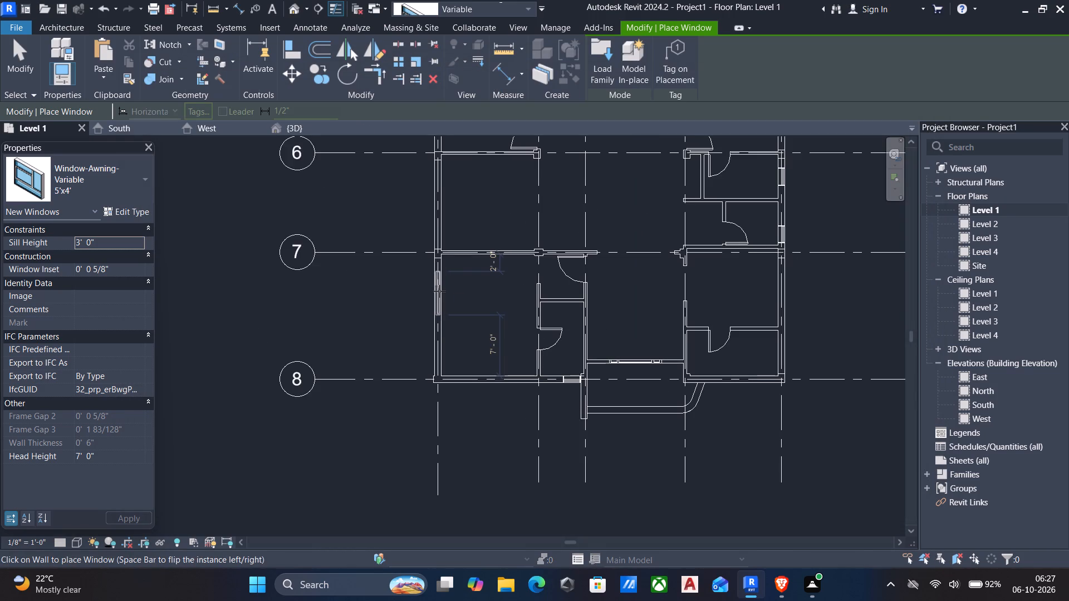
{"action": "middle_click_drag", "start_coordinate": [439, 291], "coordinate": [462, 384]}
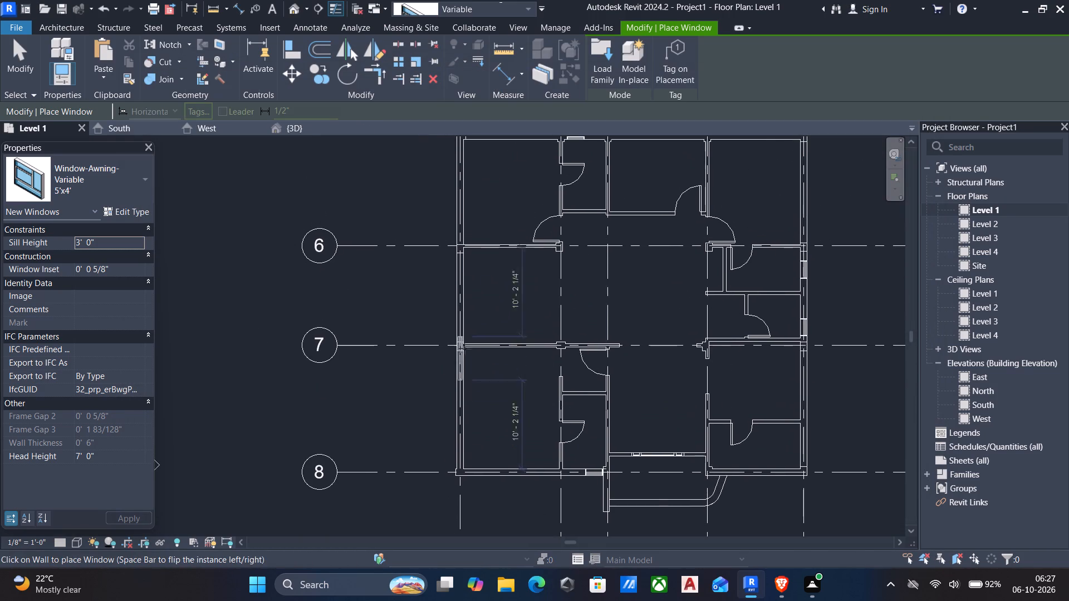
{"action": "scroll", "coordinate": [457, 331], "scroll_direction": "up", "scroll_amount": 5}
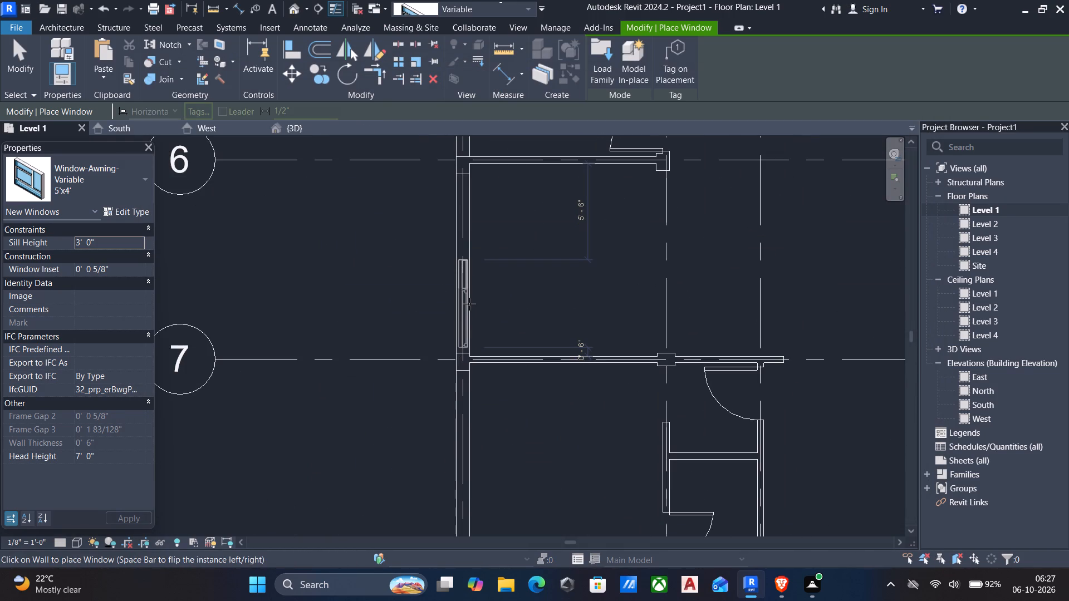
{"action": "left_click", "coordinate": [469, 304]}
{"action": "scroll", "coordinate": [578, 324], "scroll_direction": "down", "scroll_amount": 5}
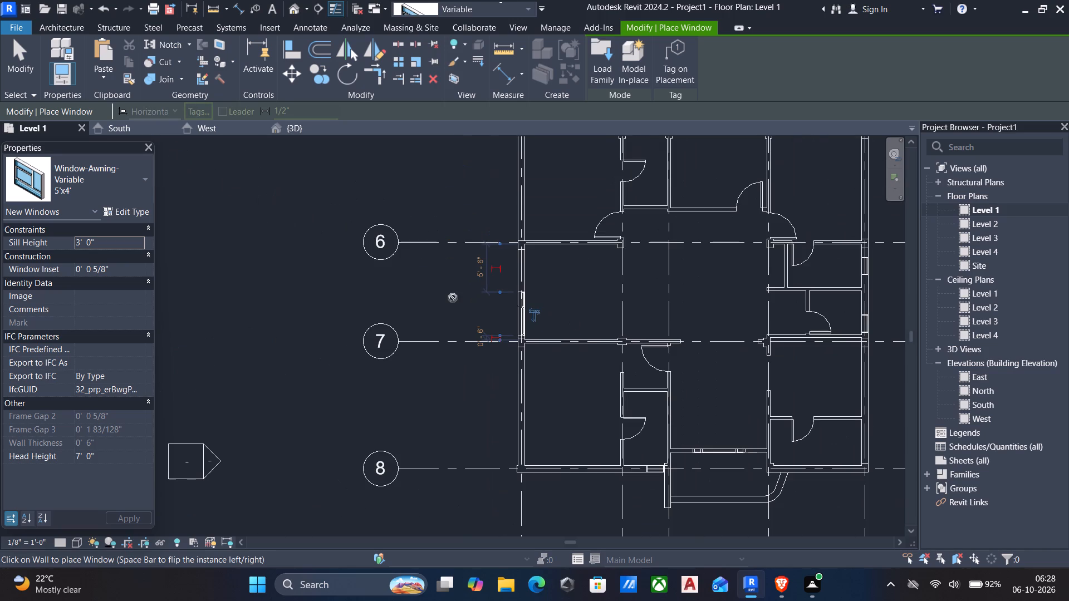
{"action": "key", "text": "Escape"}
{"action": "scroll", "coordinate": [518, 306], "scroll_direction": "up", "scroll_amount": 5}
{"action": "key", "text": "Escape"}
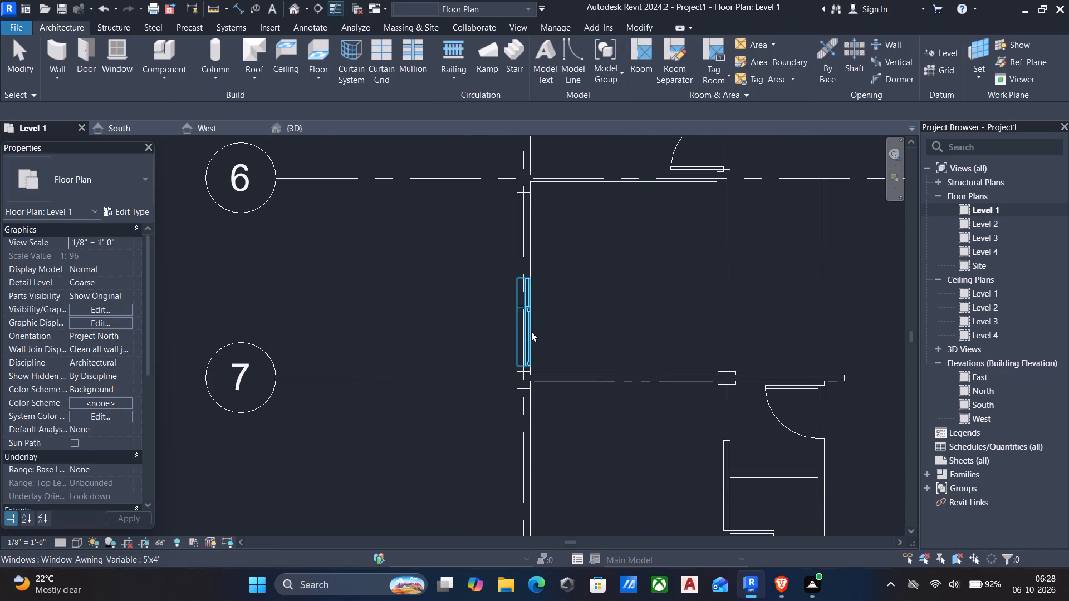
Examine the new awning window up close in plan and in the 3D view.
{"action": "scroll", "coordinate": [531, 332], "scroll_direction": "up", "scroll_amount": 5}
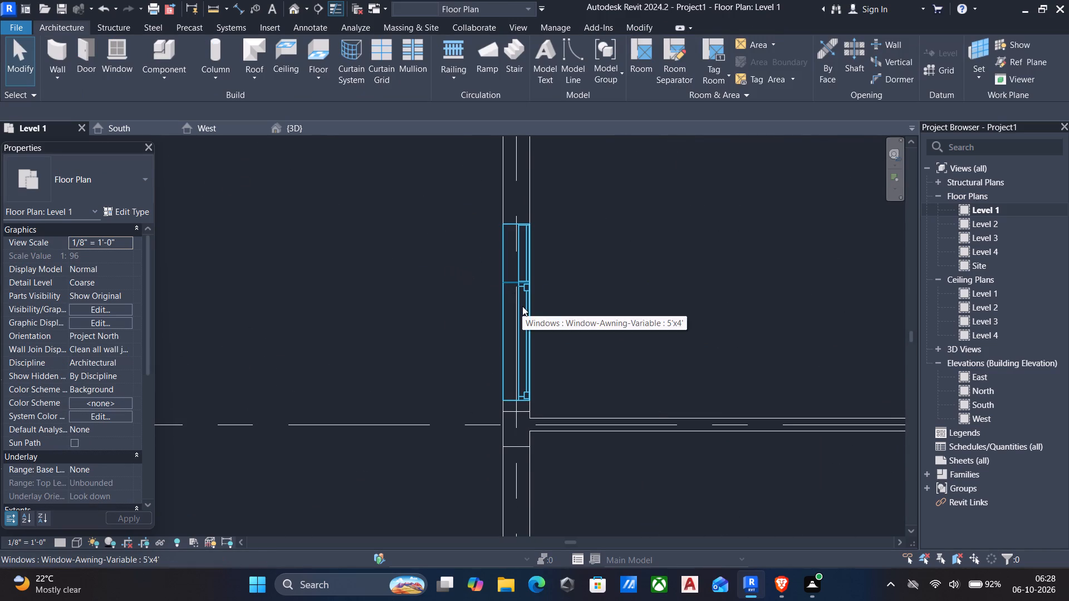
{"action": "scroll", "coordinate": [522, 306], "scroll_direction": "down", "scroll_amount": 4}
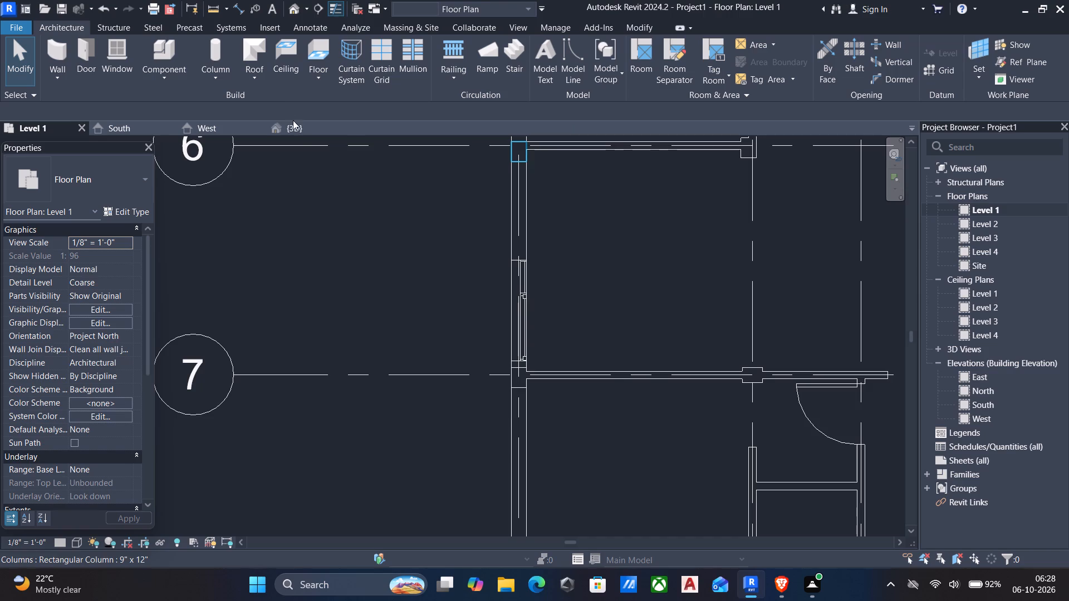
{"action": "left_click", "coordinate": [297, 129]}
{"action": "middle_click_drag", "start_coordinate": [498, 272], "coordinate": [480, 277], "text": "shift"}
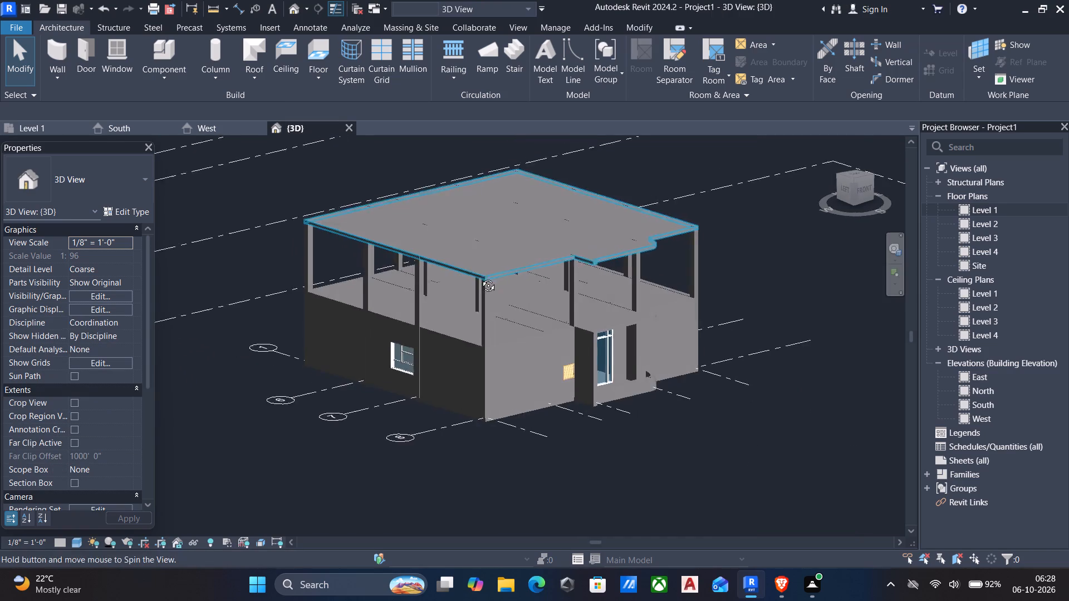
{"action": "middle_click_drag", "start_coordinate": [480, 277], "coordinate": [471, 286], "text": "shift"}
{"action": "scroll", "coordinate": [384, 348], "scroll_direction": "up", "scroll_amount": 11}
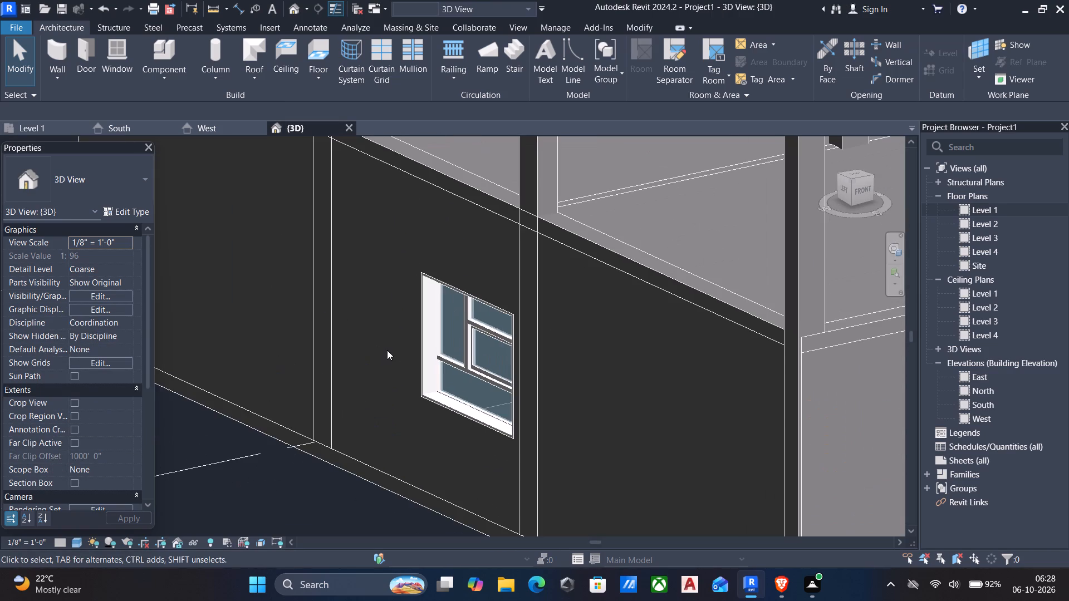
{"action": "scroll", "coordinate": [405, 349], "scroll_direction": "down", "scroll_amount": 5}
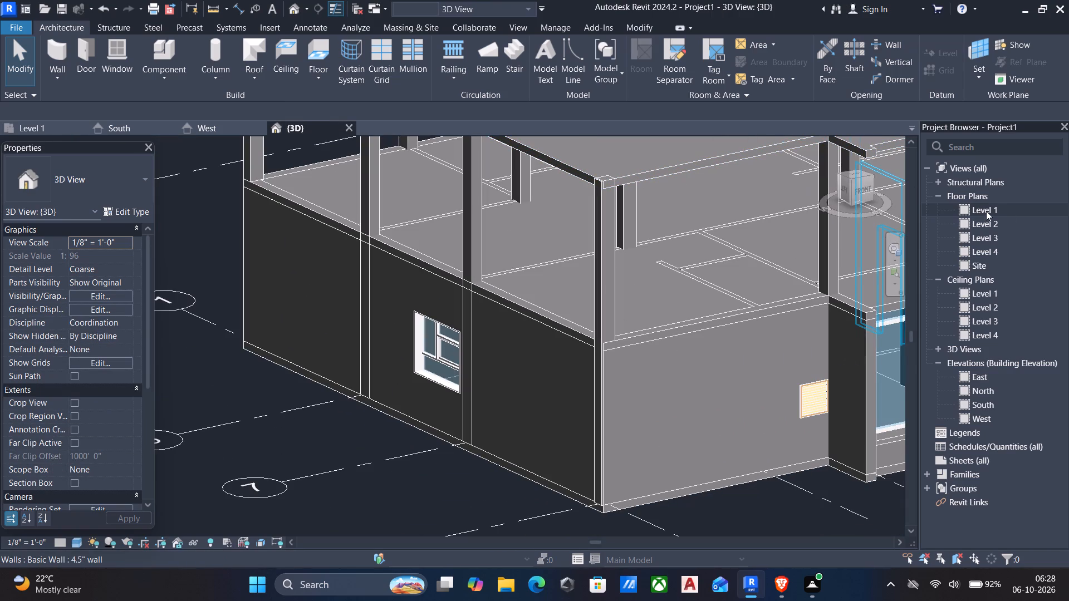
On Level 1, place a similar 36" x 84" Single-Flush door in the grid 1 wall below grid 6, hinged on the grid 6 side, about 2'-0" from the awning window.
{"action": "double_click", "coordinate": [998, 211]}
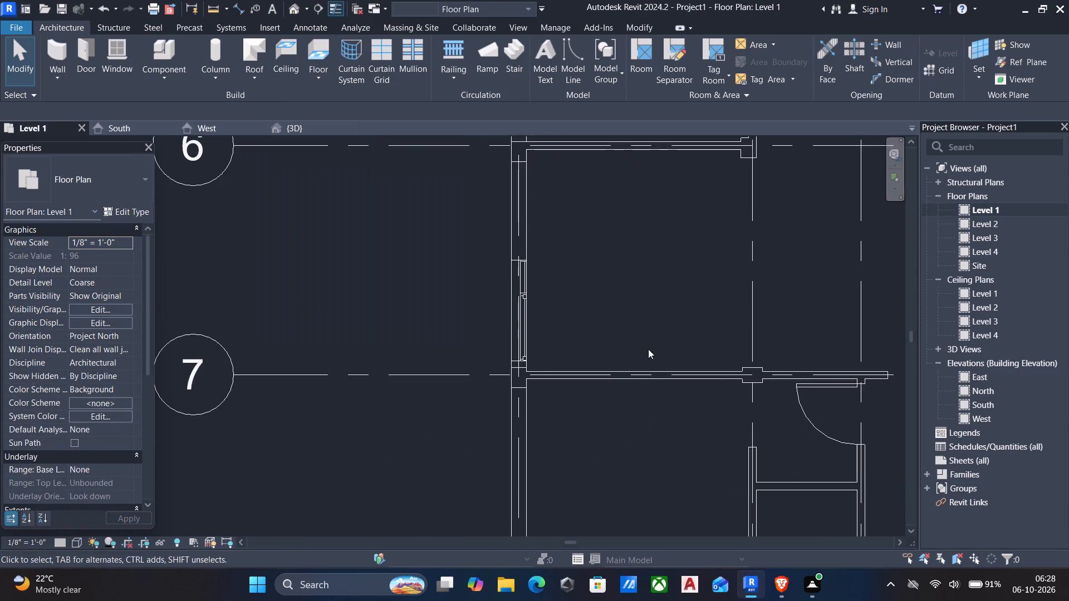
{"action": "scroll", "coordinate": [654, 352], "scroll_direction": "down", "scroll_amount": 4}
{"action": "left_click", "coordinate": [749, 382]}
{"action": "key", "text": "c"}
{"action": "key", "text": "s"}
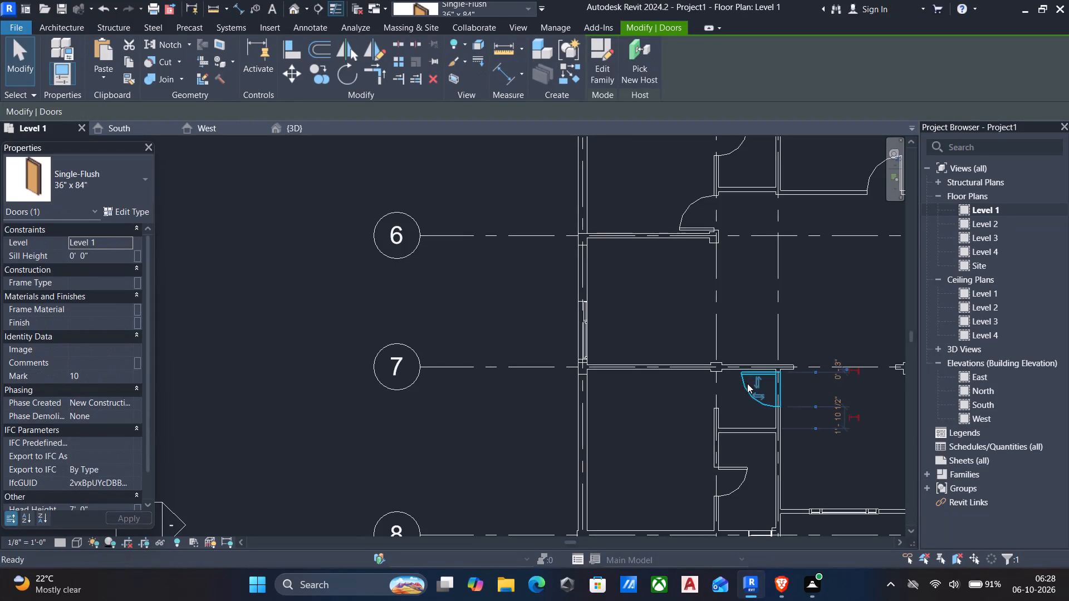
{"action": "key", "text": "space"}
{"action": "left_click", "coordinate": [586, 260]}
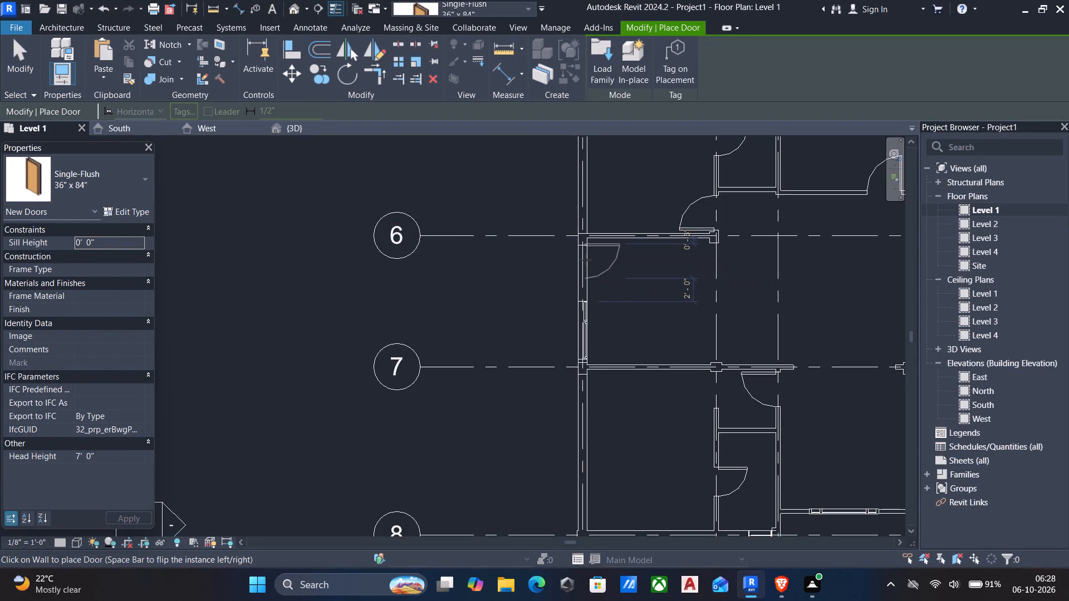
{"action": "key", "text": "Escape"}
{"action": "scroll", "coordinate": [558, 290], "scroll_direction": "down", "scroll_amount": 2}
{"action": "key", "text": "Escape"}
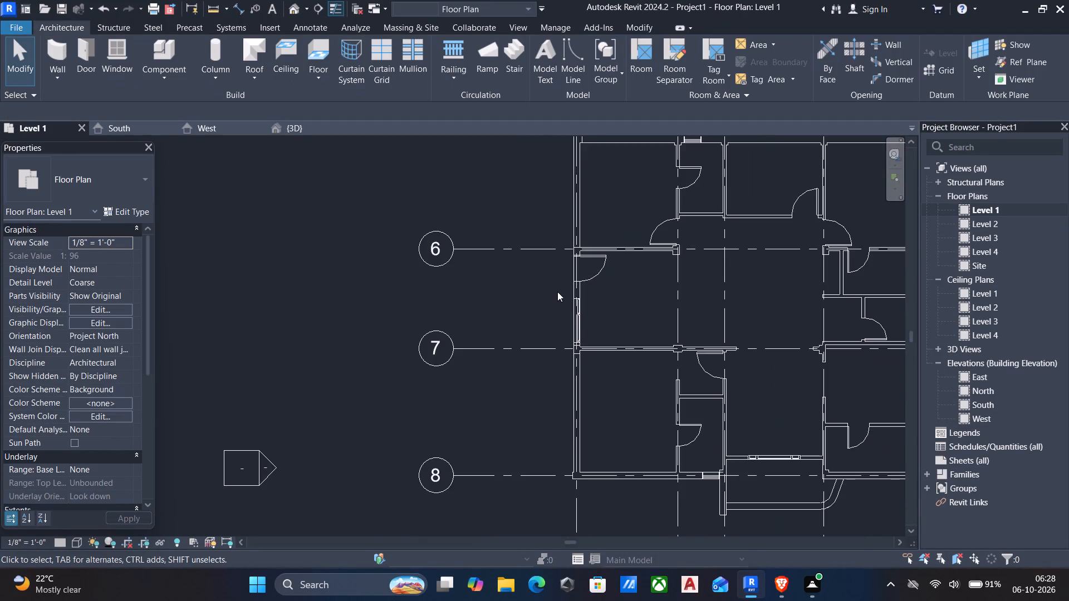
Examine the new exterior door and the awning window beside it in the 3D view.
{"action": "left_click", "coordinate": [300, 128]}
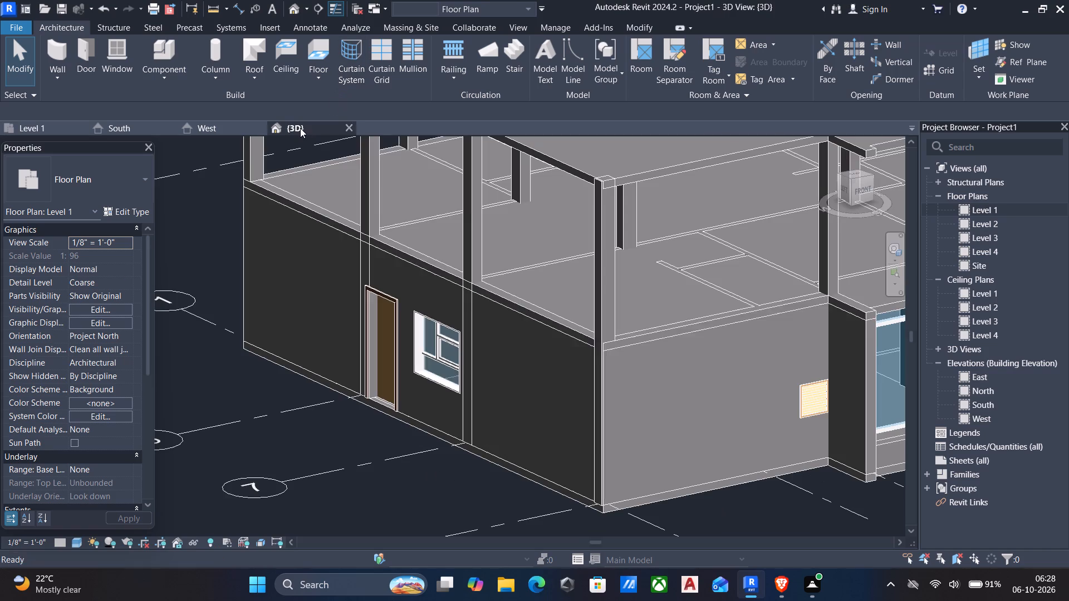
{"action": "middle_click_drag", "start_coordinate": [419, 266], "coordinate": [538, 190], "text": "shift"}
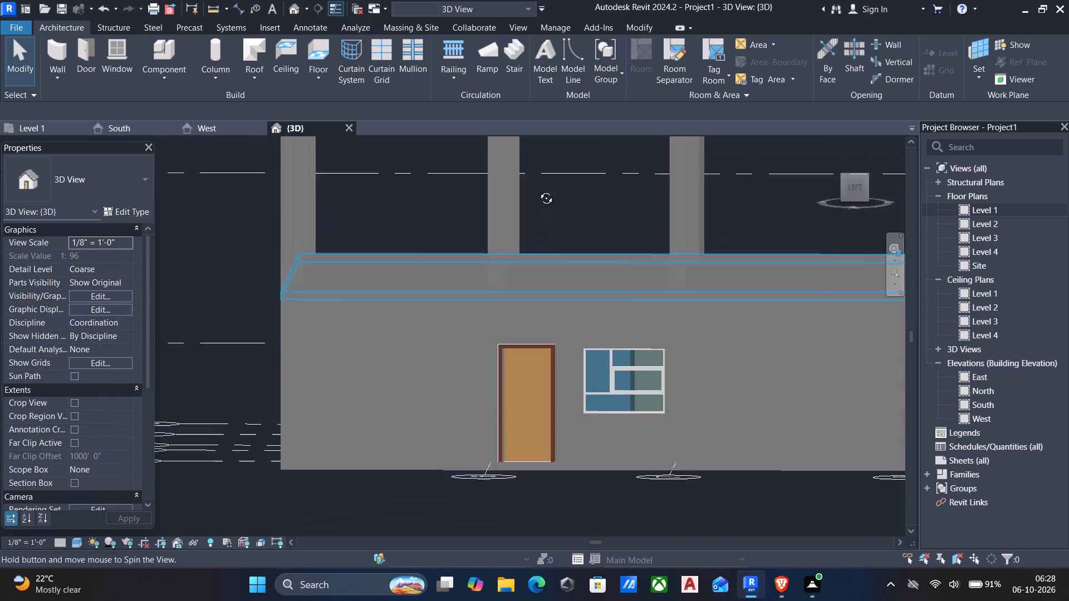
{"action": "middle_click_drag", "start_coordinate": [538, 190], "coordinate": [538, 189], "text": "shift"}
{"action": "scroll", "coordinate": [635, 375], "scroll_direction": "up", "scroll_amount": 12}
{"action": "middle_click_drag", "start_coordinate": [638, 372], "coordinate": [611, 381], "text": "shift"}
{"action": "scroll", "coordinate": [611, 381], "scroll_direction": "down", "scroll_amount": 5, "text": "shift"}
{"action": "middle_click_drag", "start_coordinate": [607, 383], "coordinate": [717, 293]}
{"action": "scroll", "coordinate": [717, 293], "scroll_direction": "up", "scroll_amount": 1}
{"action": "scroll", "coordinate": [720, 289], "scroll_direction": "down", "scroll_amount": 5}
{"action": "middle_click_drag", "start_coordinate": [722, 300], "coordinate": [670, 343], "text": "shift"}
{"action": "scroll", "coordinate": [664, 344], "scroll_direction": "down", "scroll_amount": 6, "text": "shift"}
{"action": "middle_click_drag", "start_coordinate": [672, 336], "coordinate": [636, 364], "text": "shift"}
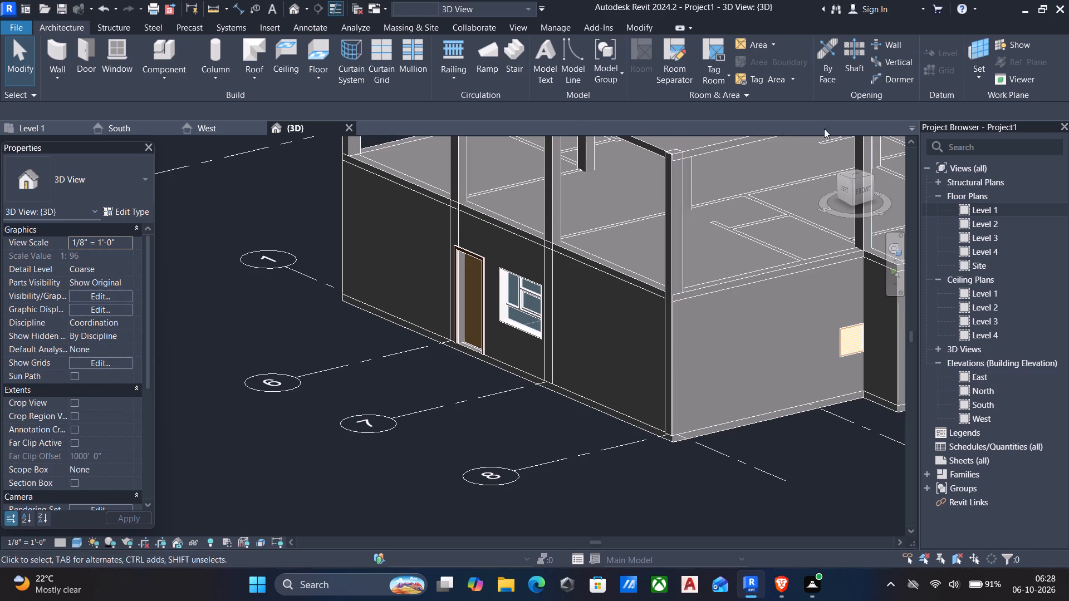
Back on Level 1, choose the 48" x 60" Window-Casement-Double type for window placement and set its height to 4'.
{"action": "double_click", "coordinate": [994, 209]}
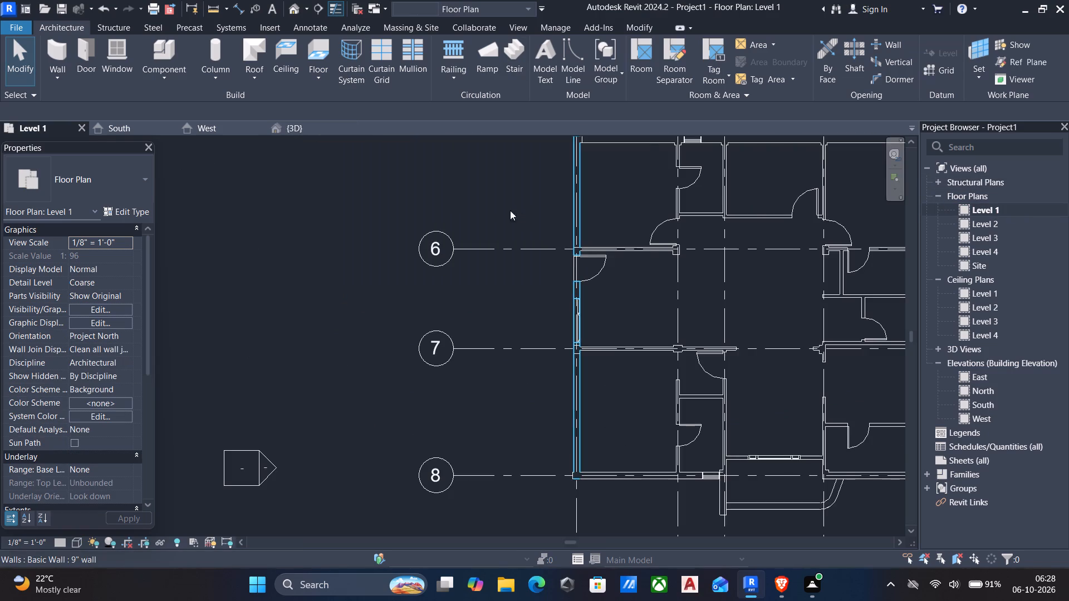
{"action": "scroll", "coordinate": [303, 182], "scroll_direction": "down", "scroll_amount": 2}
{"action": "type", "text": "wn"}
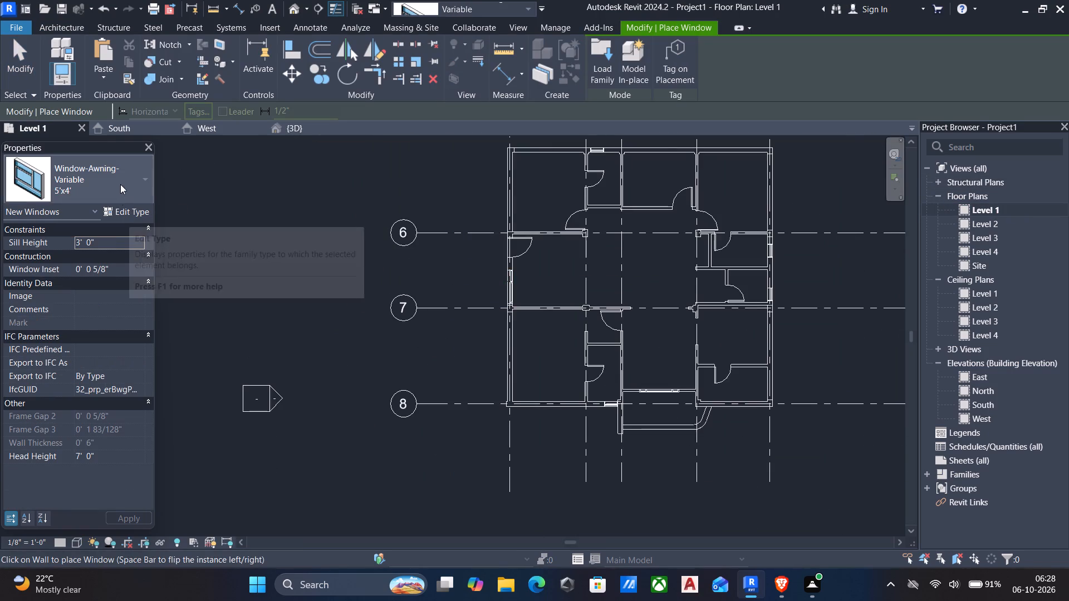
{"action": "left_click", "coordinate": [120, 184]}
{"action": "scroll", "coordinate": [102, 341], "scroll_direction": "down", "scroll_amount": 2}
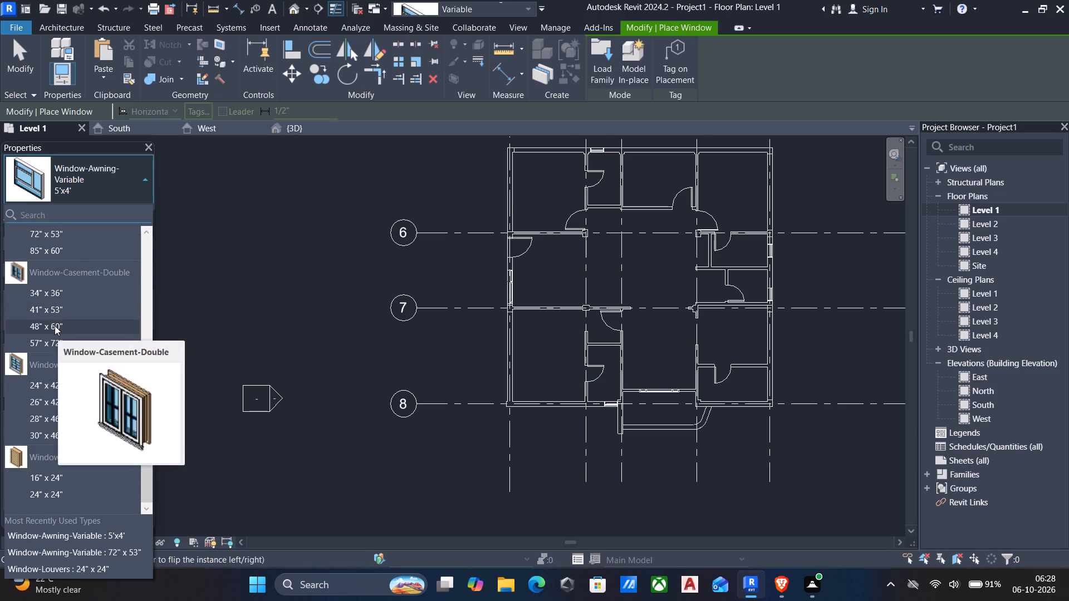
{"action": "left_click", "coordinate": [56, 323]}
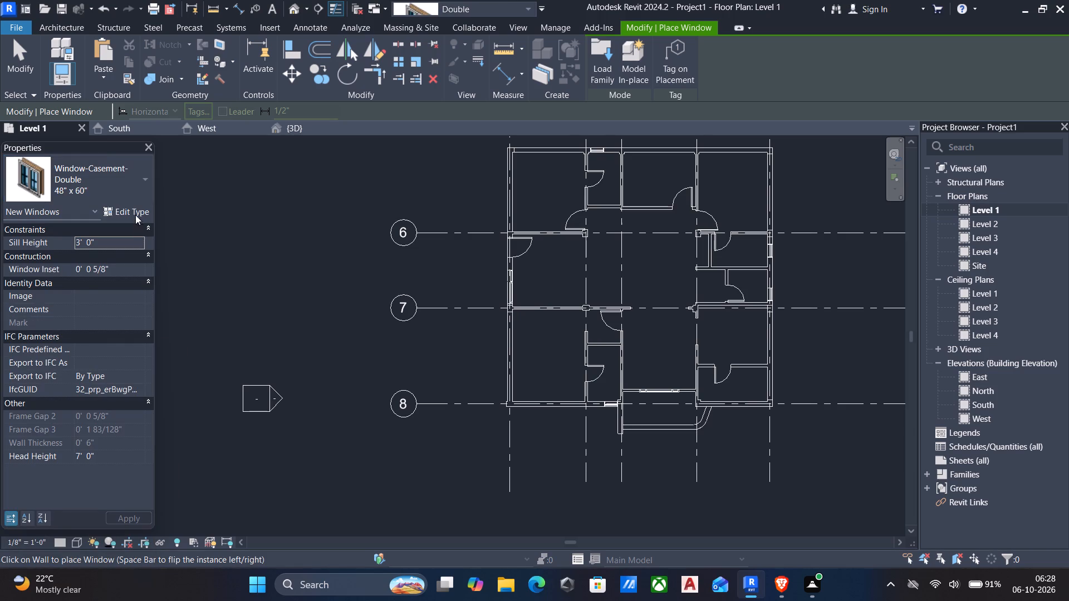
{"action": "left_click", "coordinate": [136, 215]}
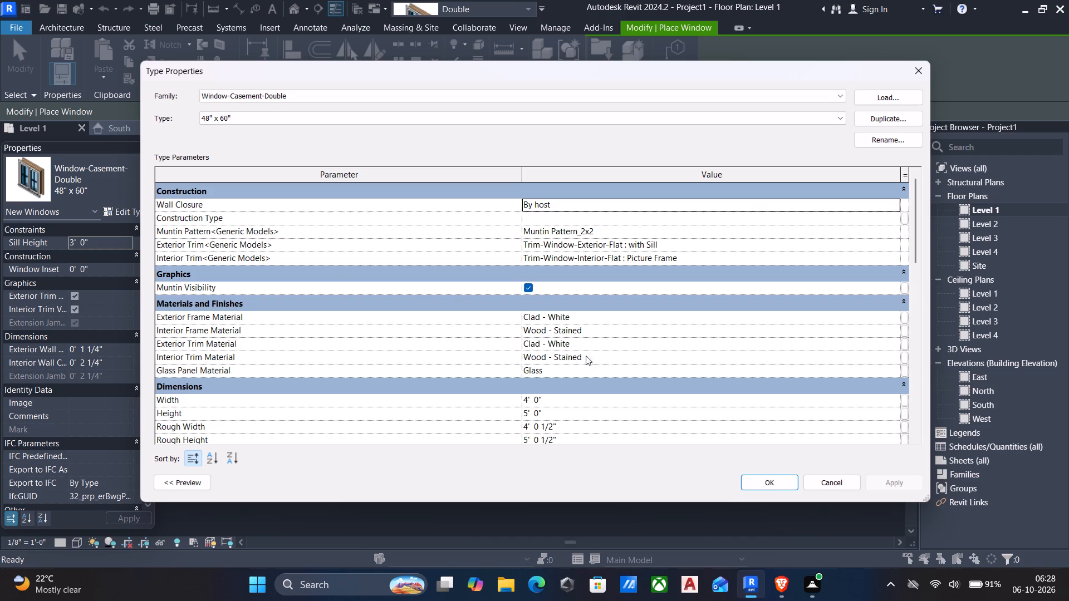
{"action": "left_click", "coordinate": [562, 415]}
{"action": "key", "text": "4"}
{"action": "key", "text": "apostrophe"}
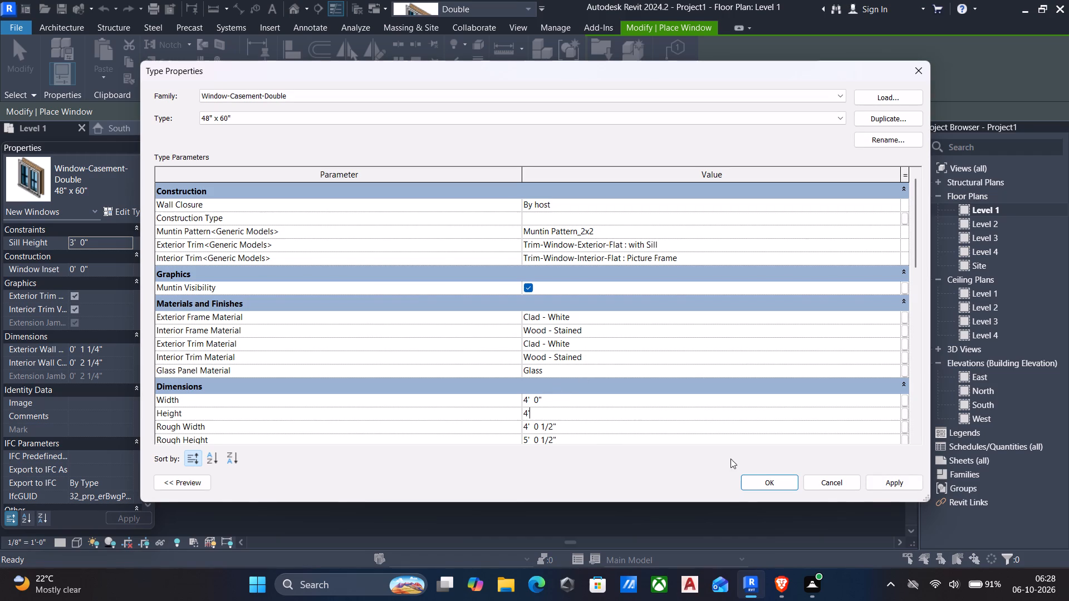
{"action": "left_click", "coordinate": [886, 480]}
{"action": "left_click", "coordinate": [770, 481]}
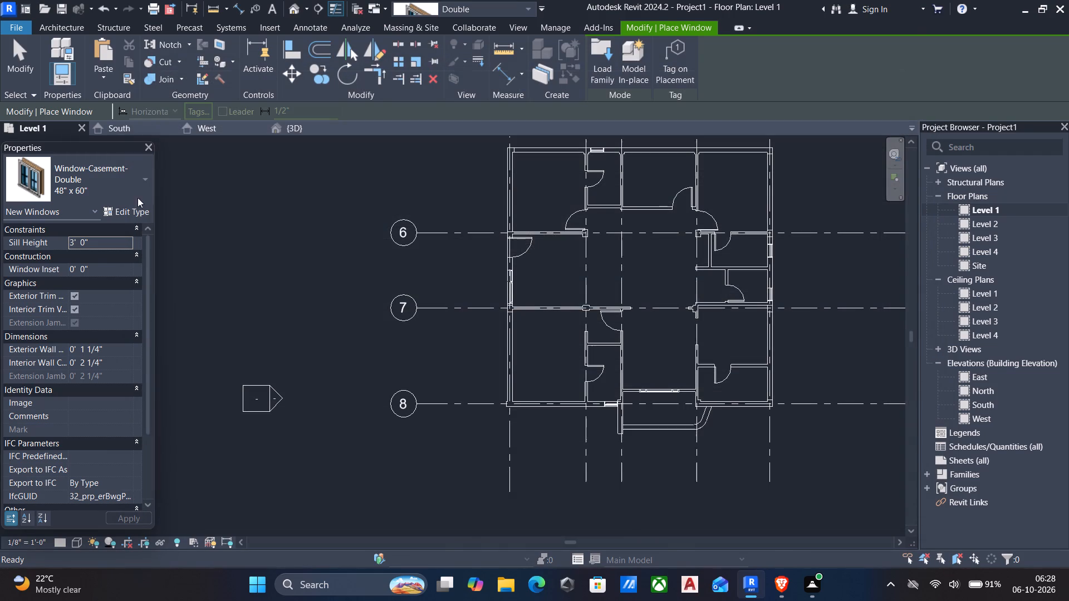
Place the 48" x 60" double casement window in the top exterior wall between grids 1 and 2, about 2'-6" from the grid 1 wall and 4'-6" from grid 2.
{"action": "left_click", "coordinate": [87, 178]}
{"action": "left_click", "coordinate": [63, 309]}
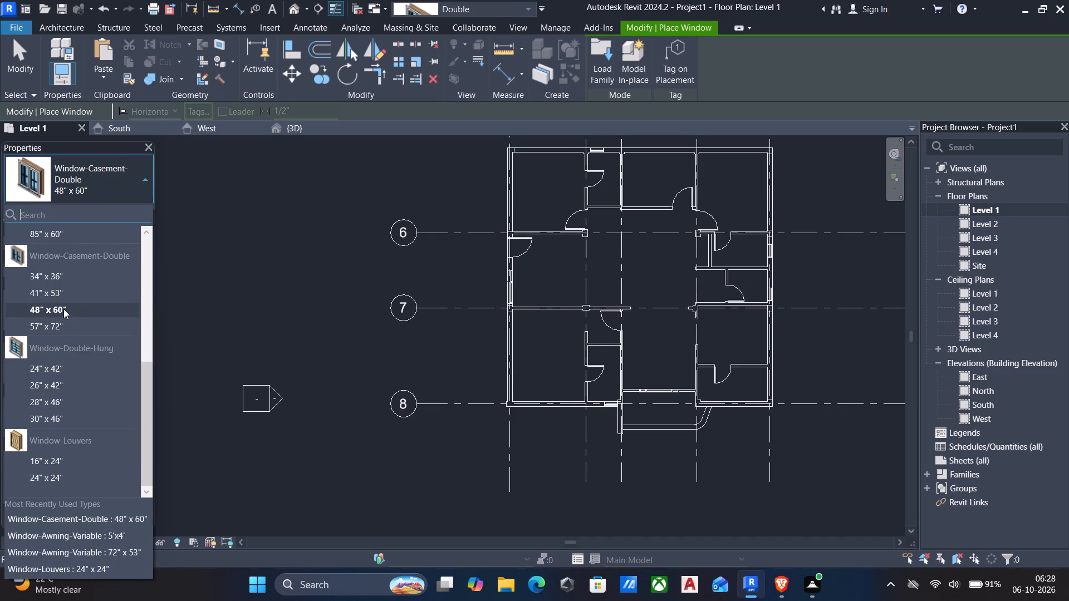
{"action": "middle_click_drag", "start_coordinate": [537, 213], "coordinate": [536, 301]}
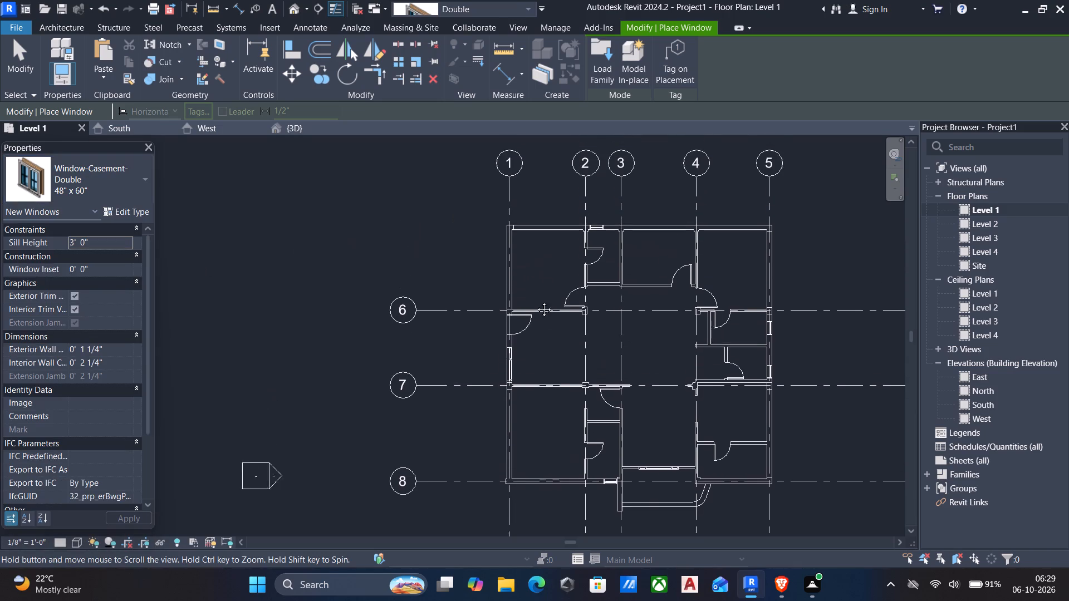
{"action": "middle_click_drag", "start_coordinate": [536, 301], "coordinate": [536, 323]}
{"action": "scroll", "coordinate": [551, 248], "scroll_direction": "up", "scroll_amount": 4}
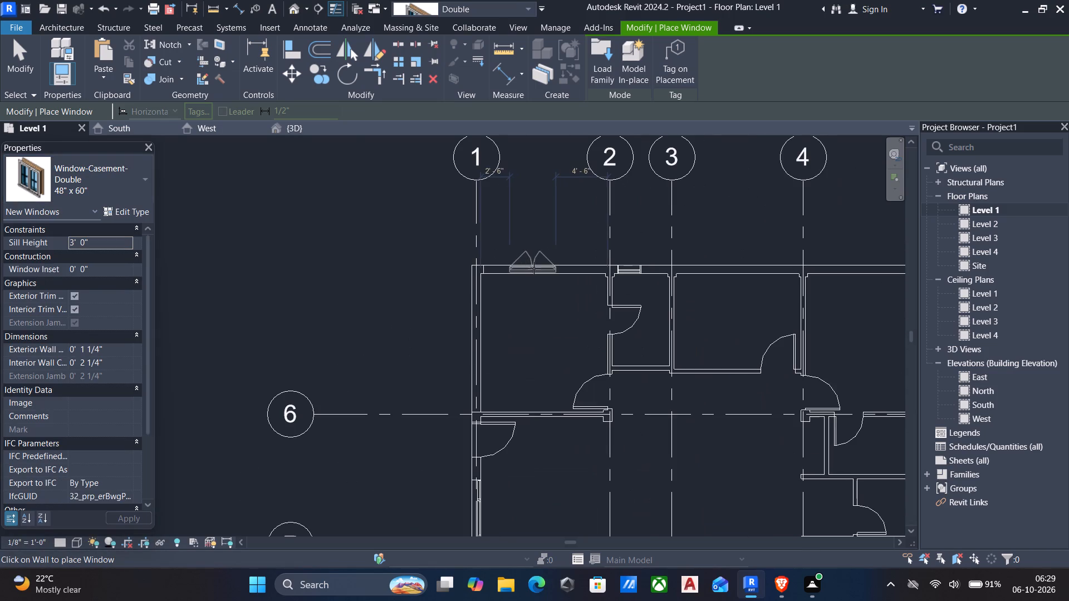
{"action": "scroll", "coordinate": [534, 268], "scroll_direction": "up", "scroll_amount": 2}
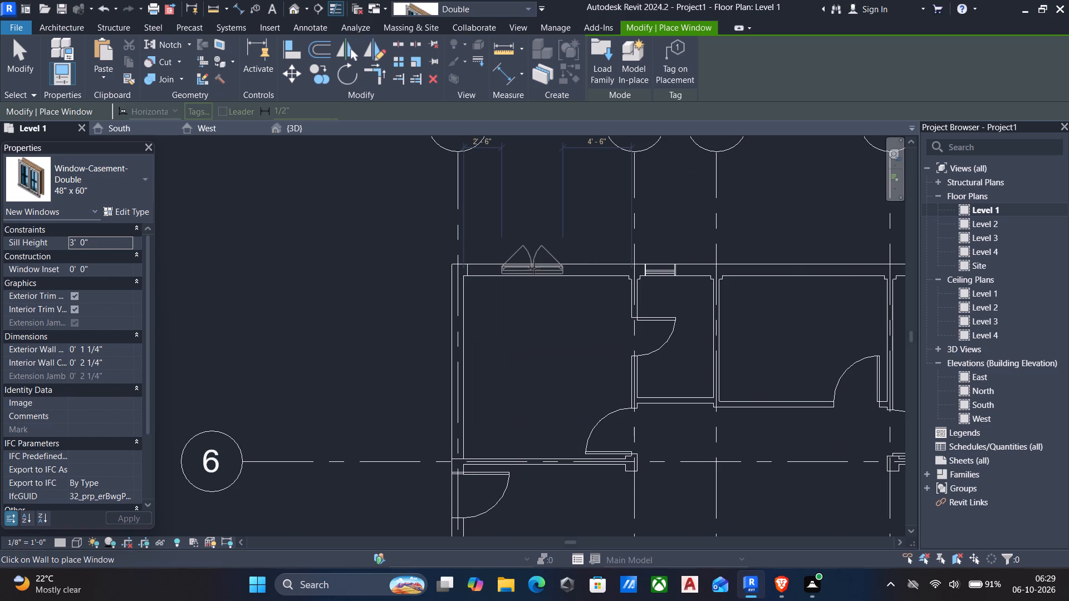
{"action": "left_click", "coordinate": [534, 268]}
{"action": "scroll", "coordinate": [616, 272], "scroll_direction": "down", "scroll_amount": 2}
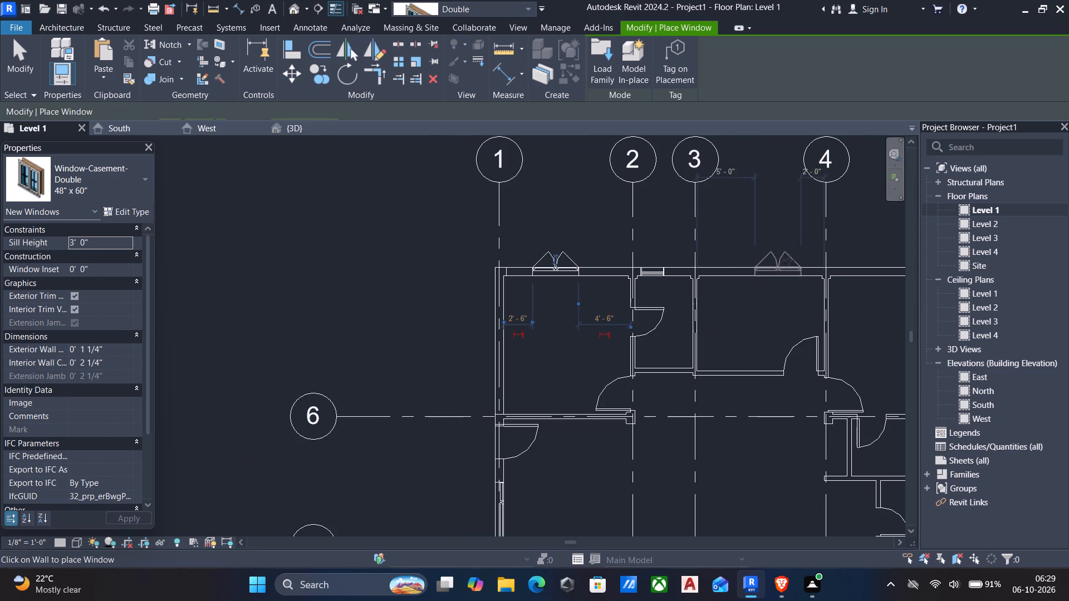
Place 48" x 60" double casement windows in the top exterior wall, centred between grids 3 and 4 and between grids 4 and 5.
{"action": "scroll", "coordinate": [792, 256], "scroll_direction": "up", "scroll_amount": 1}
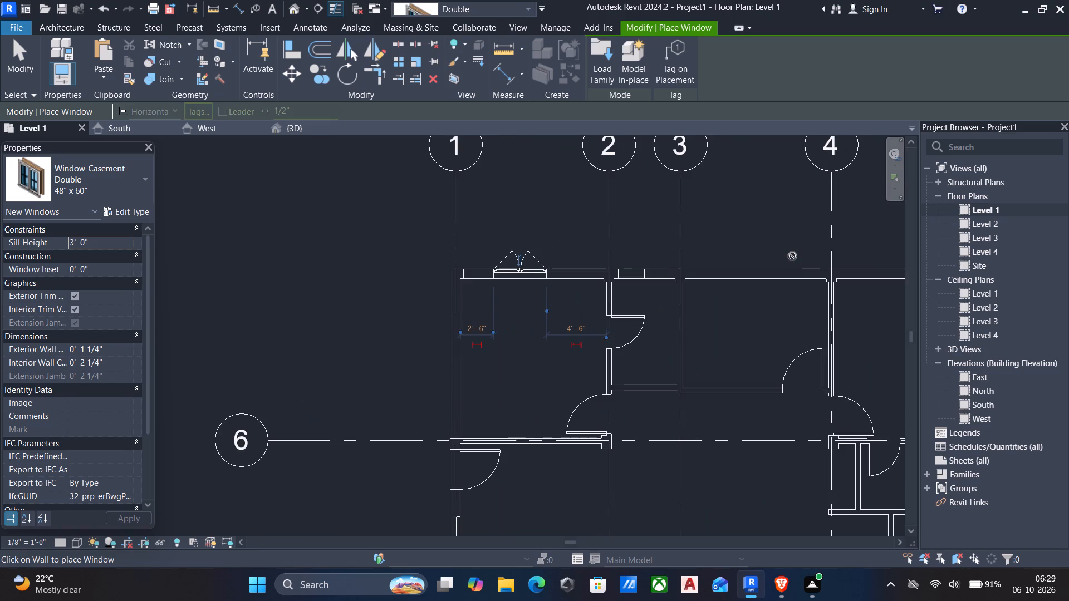
{"action": "middle_click_drag", "start_coordinate": [793, 256], "coordinate": [788, 169]}
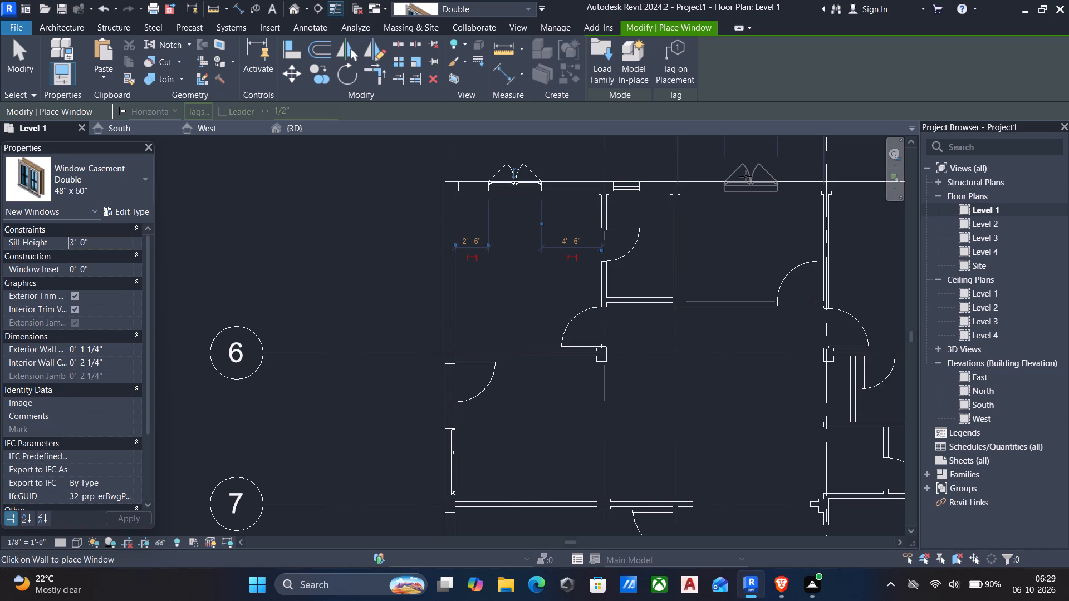
{"action": "left_click", "coordinate": [746, 176]}
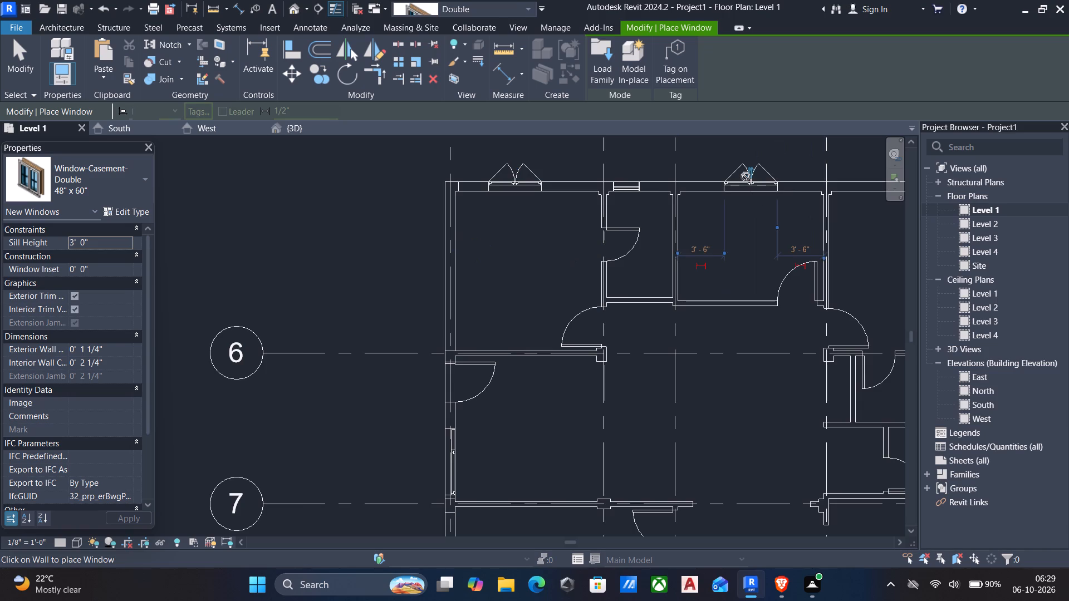
{"action": "scroll", "coordinate": [746, 176], "scroll_direction": "down", "scroll_amount": 2}
{"action": "middle_click_drag", "start_coordinate": [743, 179], "coordinate": [504, 263]}
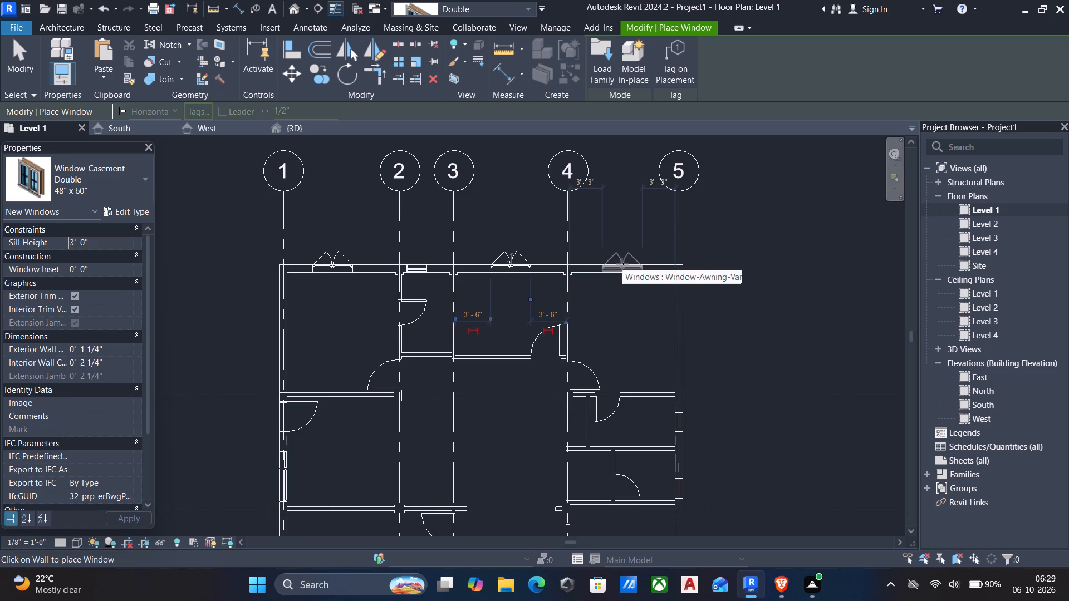
{"action": "left_click", "coordinate": [622, 264]}
Place a 48" x 60" double casement window in the grid 5 exterior wall, about 0'-5" above the grid 6 wall.
{"action": "scroll", "coordinate": [626, 289], "scroll_direction": "down", "scroll_amount": 1}
{"action": "scroll", "coordinate": [675, 368], "scroll_direction": "up", "scroll_amount": 3}
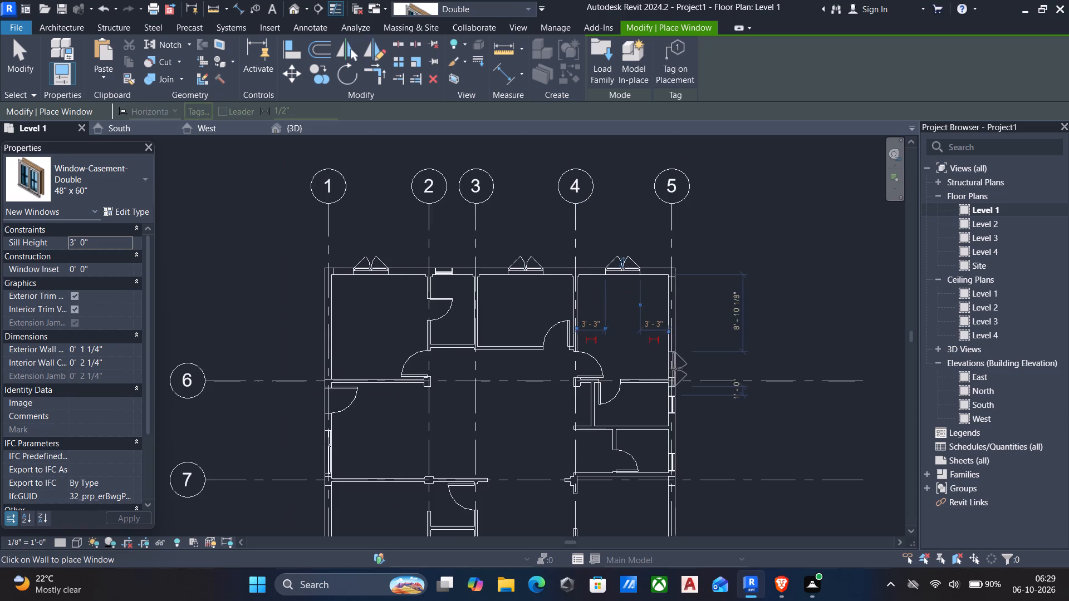
{"action": "scroll", "coordinate": [676, 369], "scroll_direction": "up", "scroll_amount": 5}
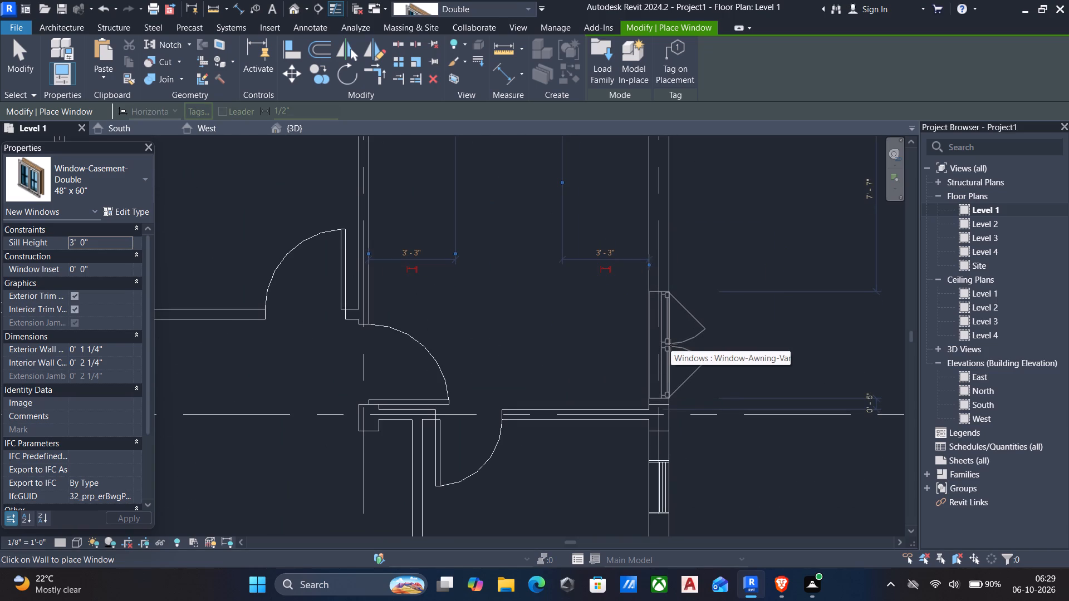
{"action": "left_click", "coordinate": [671, 345]}
Place a double casement window in the grid 8 exterior wall, about 6'-6" from the grid 1 wall and 0'-6" from the grid 2 wall.
{"action": "scroll", "coordinate": [671, 345], "scroll_direction": "down", "scroll_amount": 5}
{"action": "middle_click_drag", "start_coordinate": [669, 356], "coordinate": [679, 297]}
{"action": "middle_click_drag", "start_coordinate": [665, 359], "coordinate": [709, 266]}
{"action": "scroll", "coordinate": [707, 296], "scroll_direction": "down", "scroll_amount": 3}
{"action": "middle_click_drag", "start_coordinate": [701, 312], "coordinate": [758, 255]}
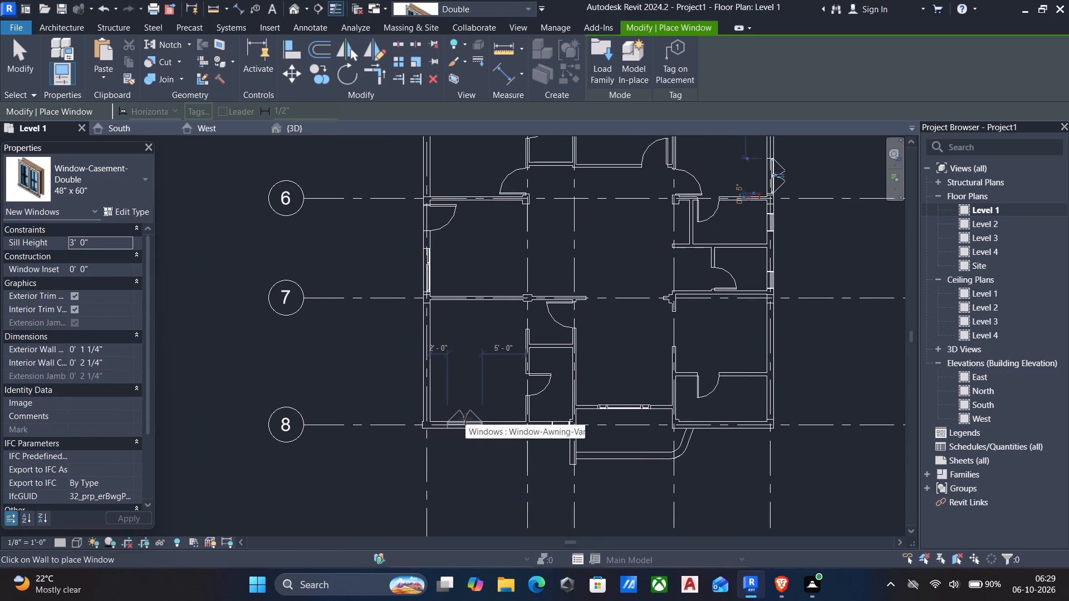
{"action": "scroll", "coordinate": [495, 428], "scroll_direction": "up", "scroll_amount": 4}
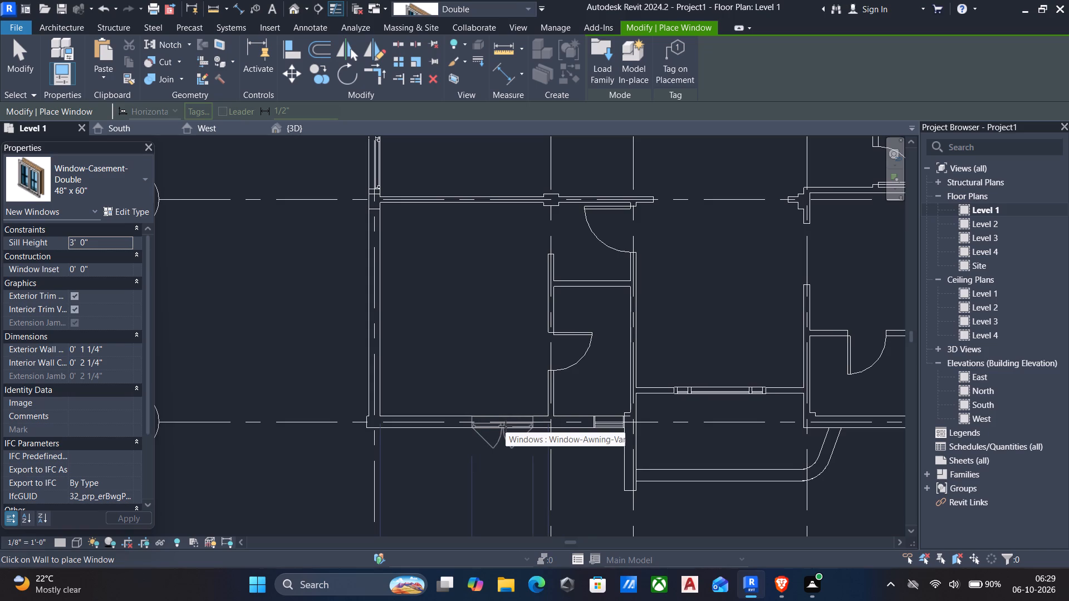
{"action": "left_click", "coordinate": [507, 426]}
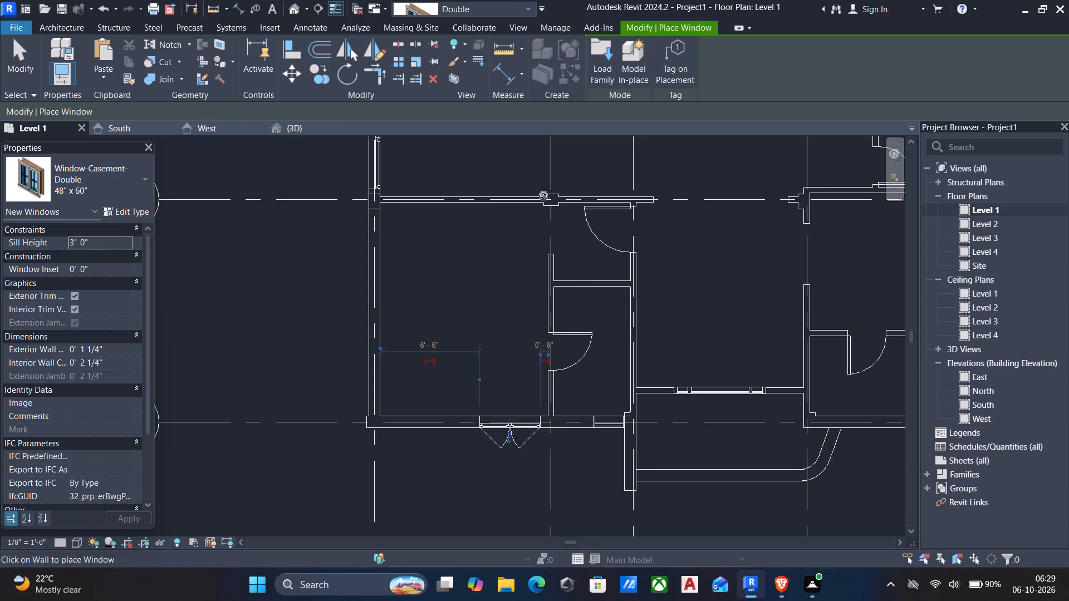
In the 3D view, select all instances of the 24" x 24" louver window and set their sill height to 5'.
{"action": "left_click", "coordinate": [292, 130]}
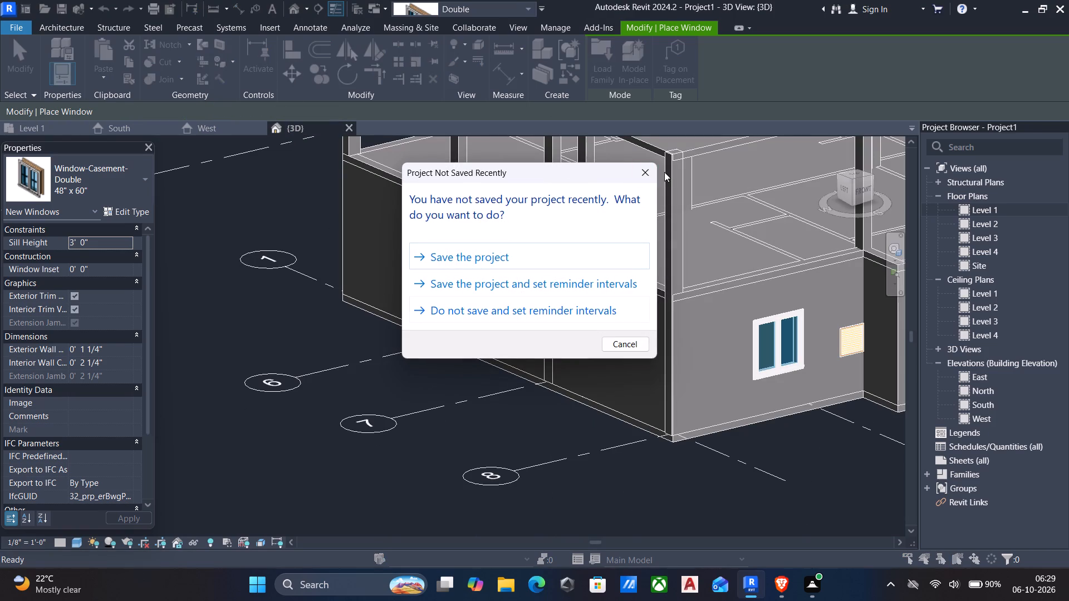
{"action": "left_click", "coordinate": [647, 166]}
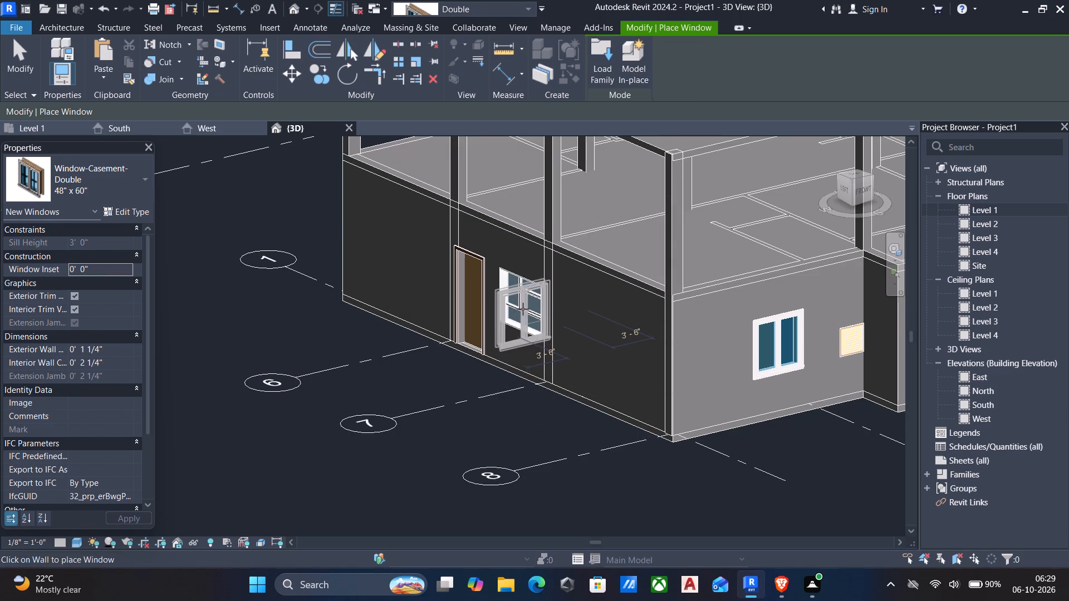
{"action": "key", "text": "Escape"}
{"action": "scroll", "coordinate": [675, 363], "scroll_direction": "down", "scroll_amount": 2}
{"action": "middle_click_drag", "start_coordinate": [676, 363], "coordinate": [582, 333], "text": "shift"}
{"action": "left_click", "coordinate": [772, 336]}
{"action": "type", "text": "sa"}
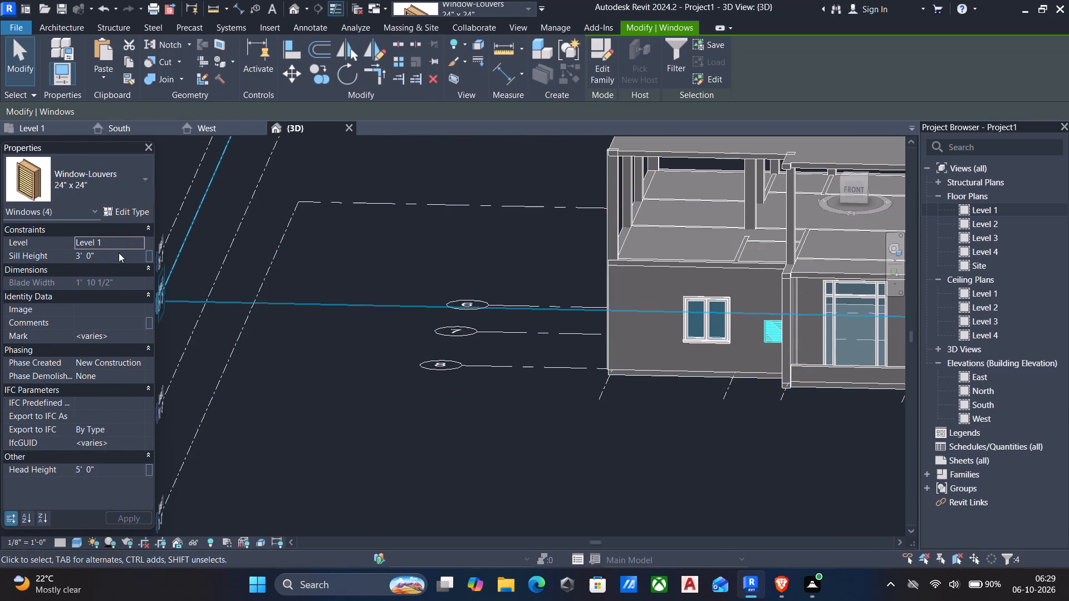
{"action": "left_click", "coordinate": [119, 253]}
{"action": "key", "text": "5"}
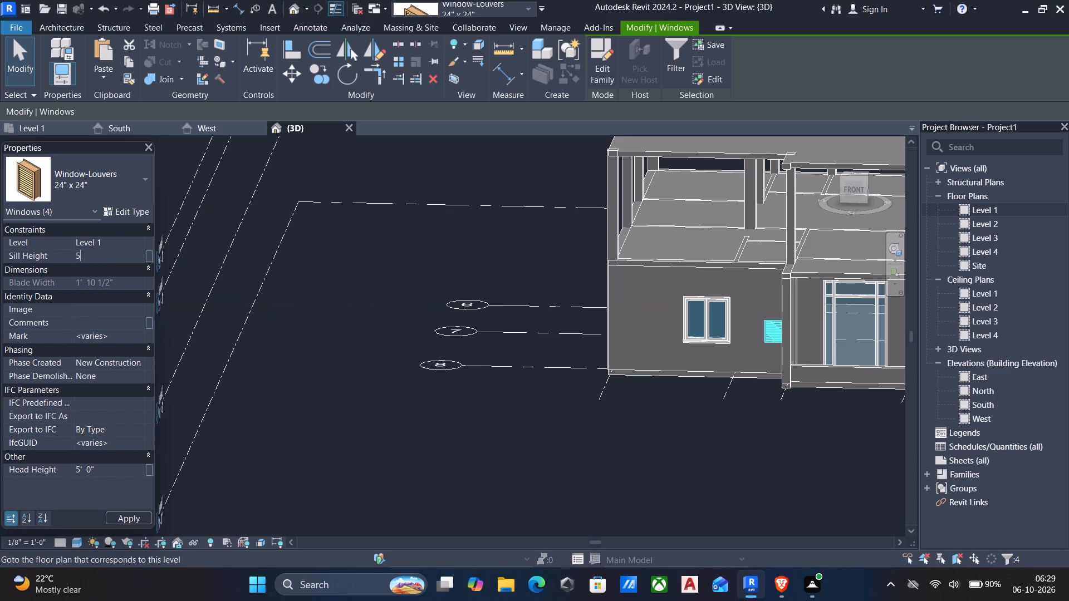
{"action": "key", "text": "apostrophe"}
{"action": "key", "text": "Return"}
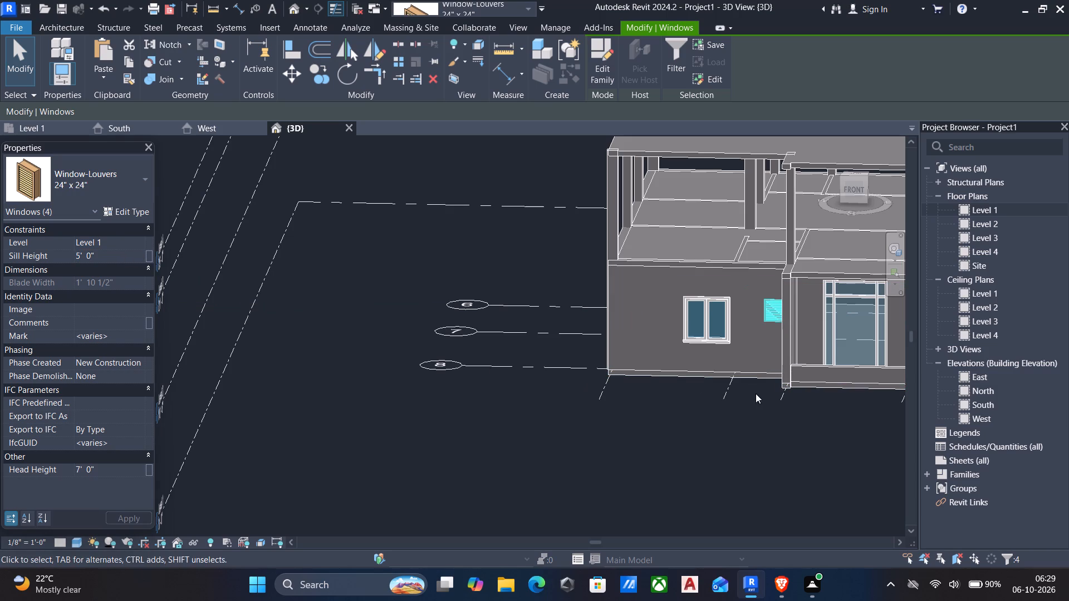
Examine the louver, casement and awning windows on all sides of the house in 3D.
{"action": "middle_click_drag", "start_coordinate": [755, 395], "coordinate": [384, 336]}
{"action": "scroll", "coordinate": [754, 371], "scroll_direction": "down", "scroll_amount": 2}
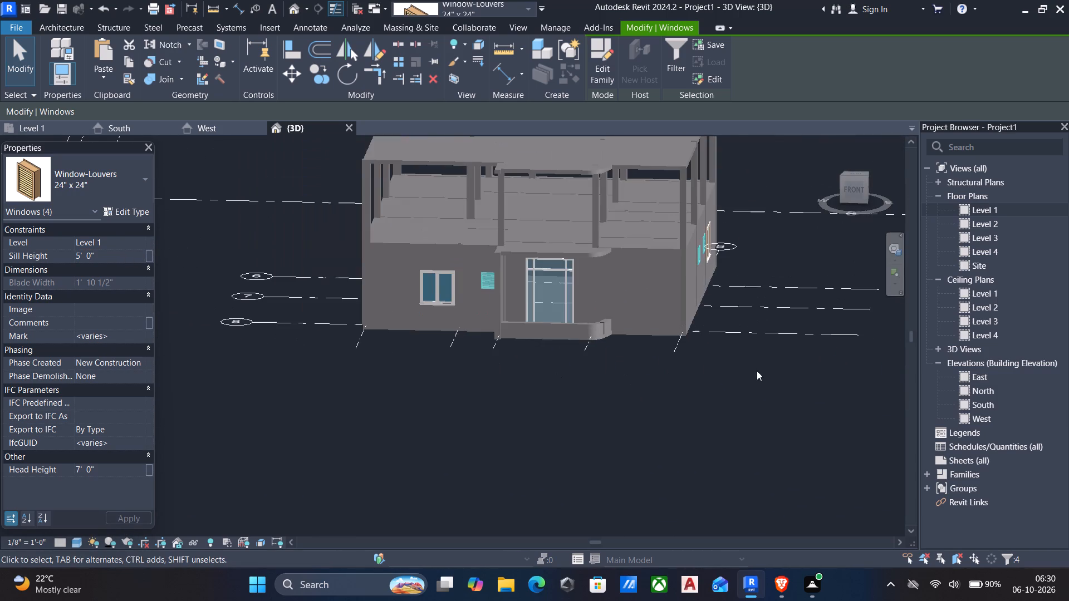
{"action": "middle_click_drag", "start_coordinate": [759, 357], "coordinate": [457, 284], "text": "shift"}
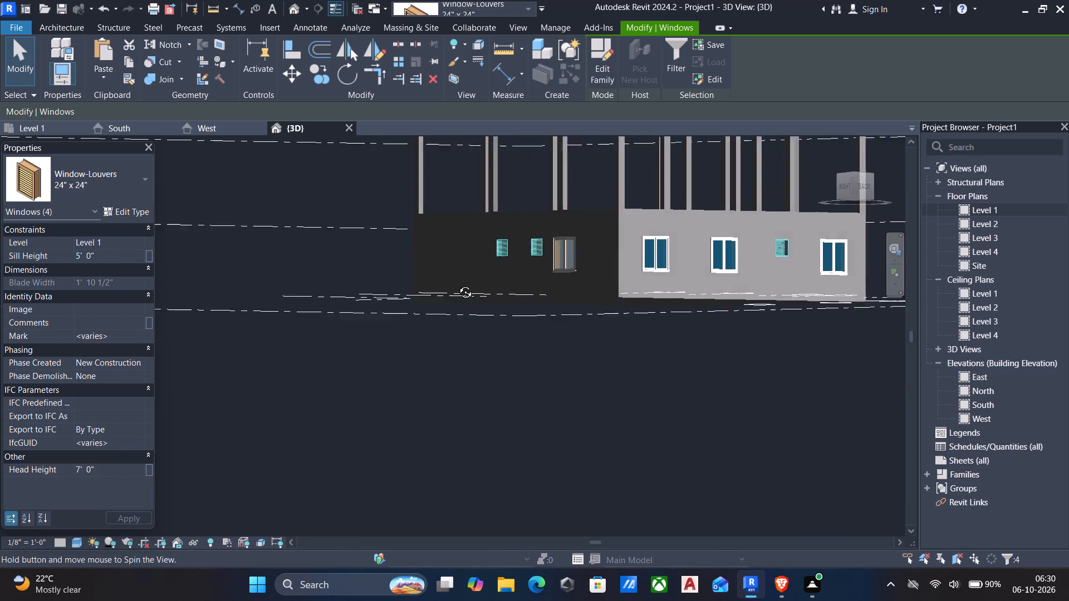
{"action": "middle_click_drag", "start_coordinate": [457, 284], "coordinate": [771, 330], "text": "shift"}
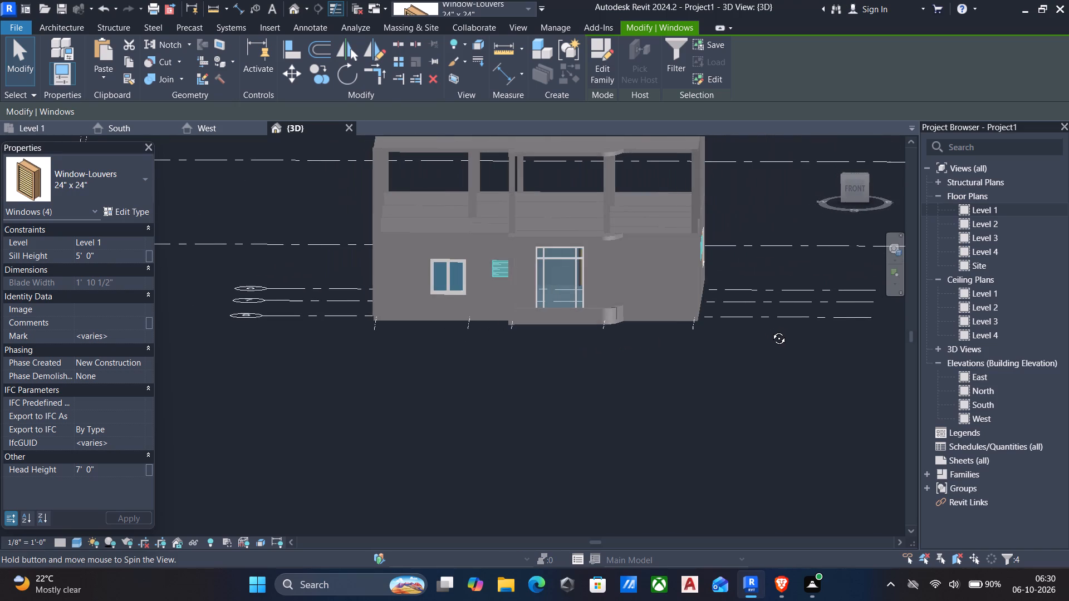
{"action": "middle_click_drag", "start_coordinate": [771, 330], "coordinate": [877, 335], "text": "shift"}
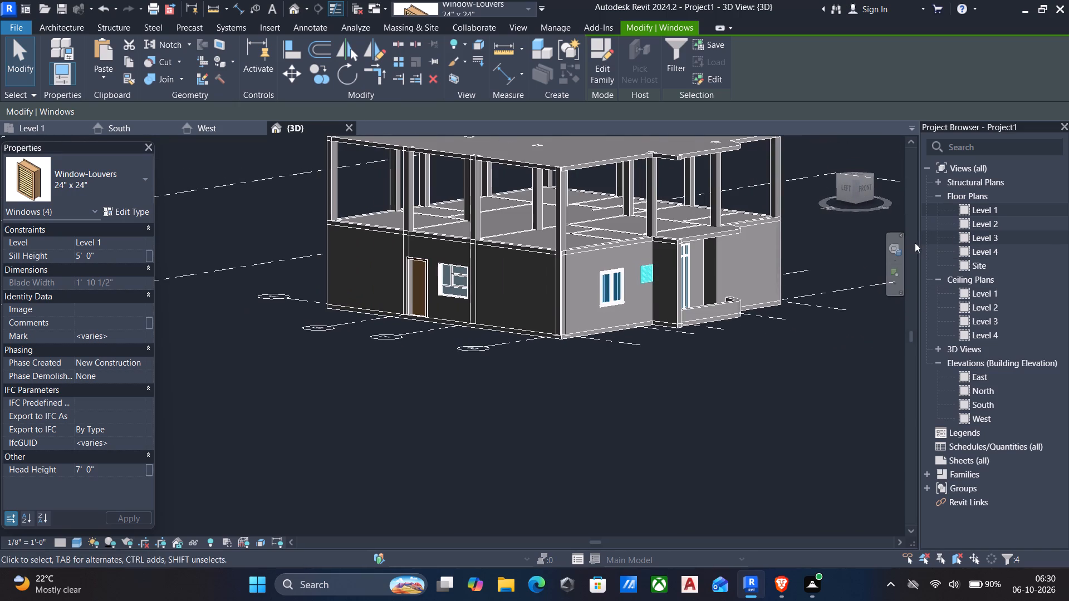
Select the whole house on the Level 1 plan, copy it and paste it aligned to Level 2.
{"action": "double_click", "coordinate": [997, 213]}
{"action": "scroll", "coordinate": [700, 273], "scroll_direction": "down", "scroll_amount": 6}
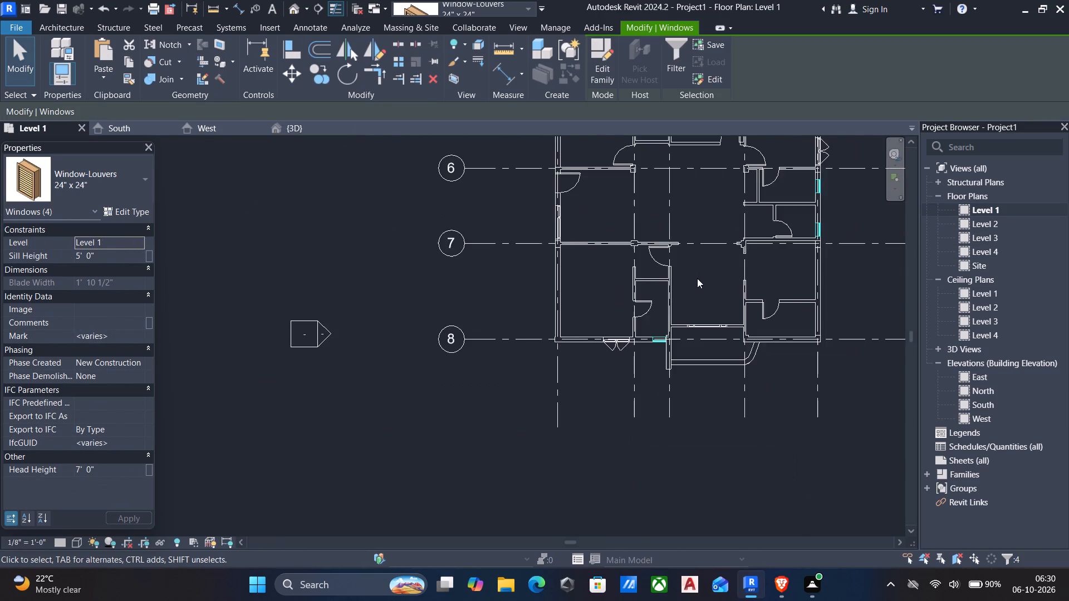
{"action": "scroll", "coordinate": [697, 278], "scroll_direction": "down", "scroll_amount": 4}
{"action": "scroll", "coordinate": [553, 145], "scroll_direction": "down", "scroll_amount": 2}
{"action": "middle_click_drag", "start_coordinate": [553, 145], "coordinate": [558, 209]}
{"action": "left_click_drag", "start_coordinate": [558, 209], "coordinate": [573, 233]}
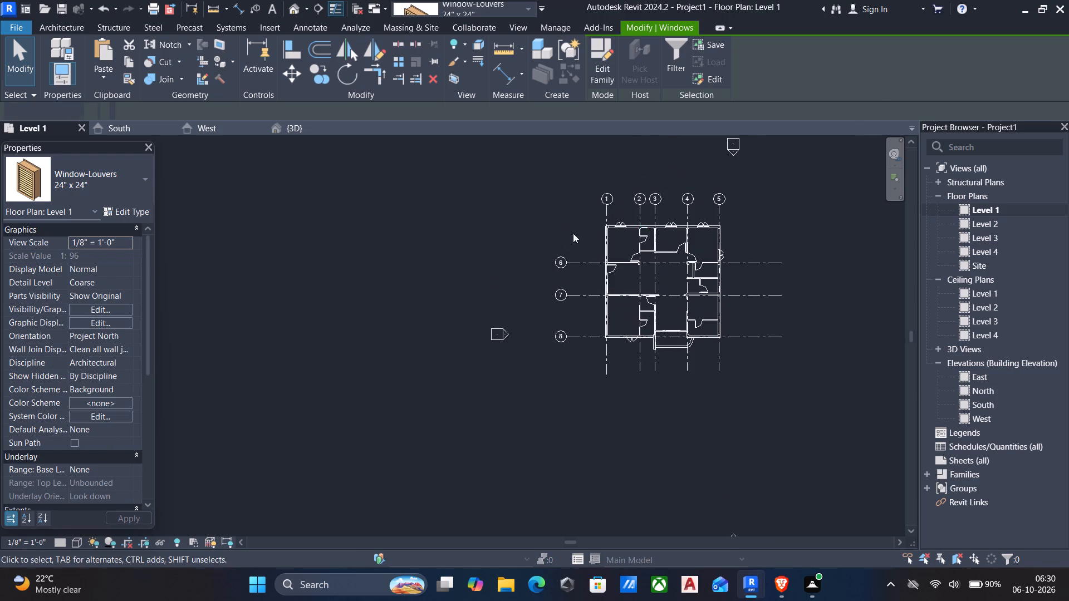
{"action": "left_click_drag", "start_coordinate": [573, 233], "coordinate": [754, 389]}
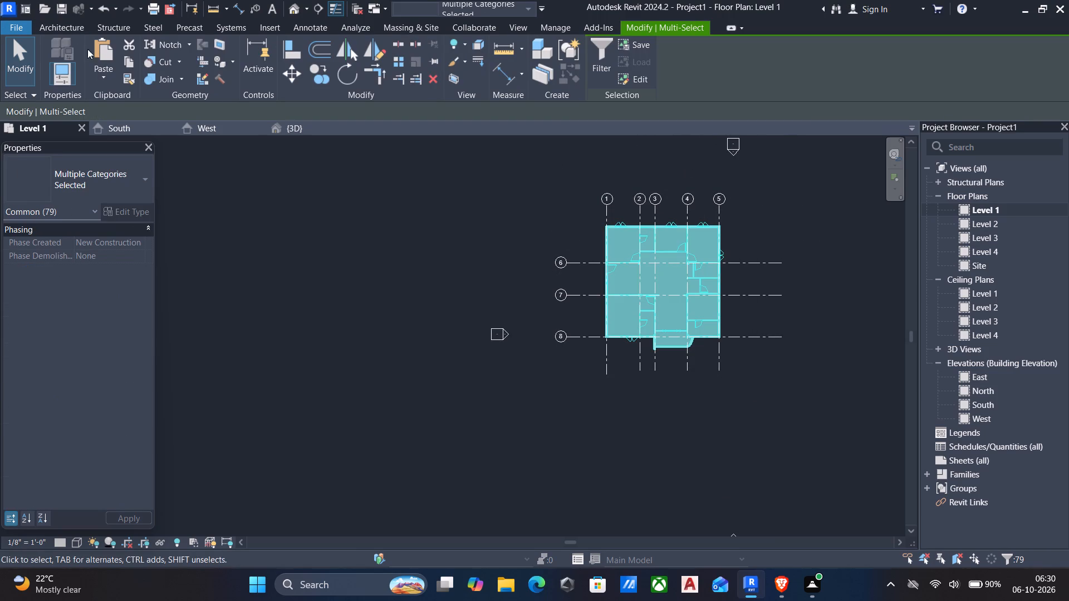
{"action": "left_click", "coordinate": [127, 64]}
{"action": "left_click", "coordinate": [112, 75]}
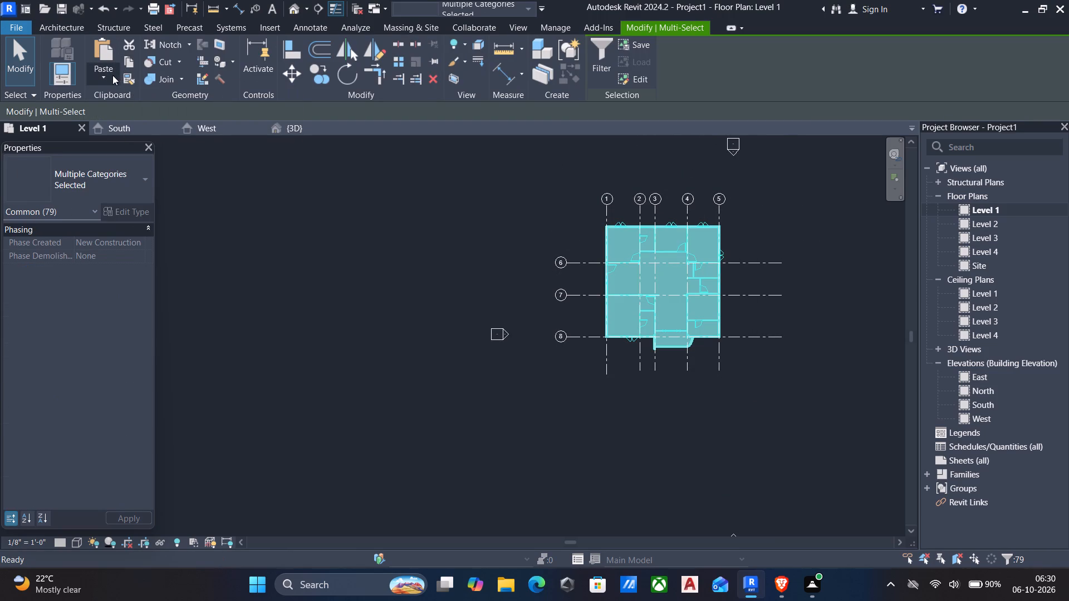
{"action": "left_click", "coordinate": [138, 125]}
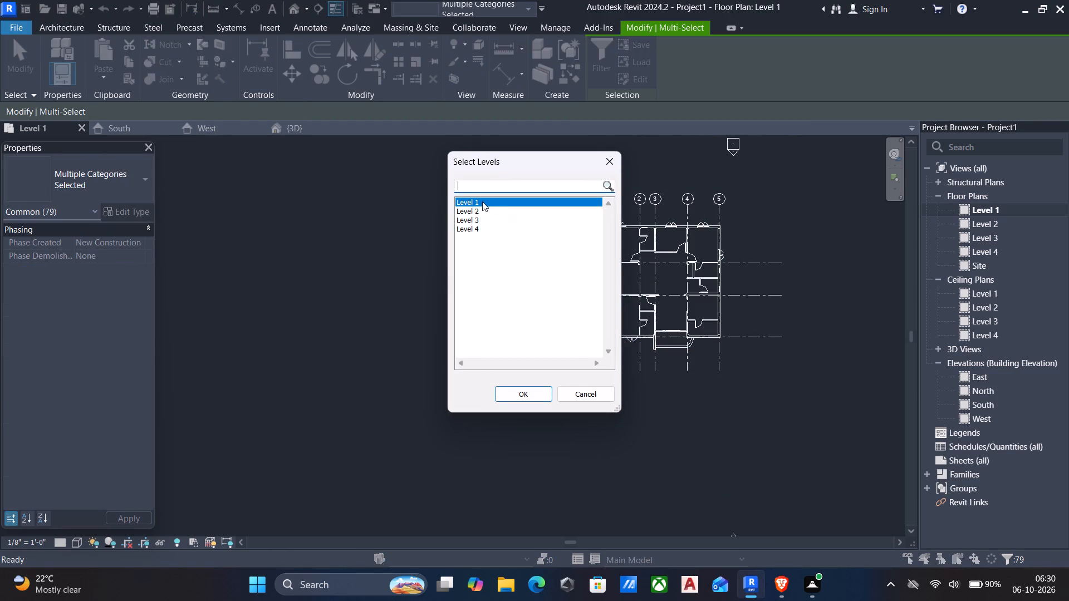
{"action": "left_click", "coordinate": [478, 209]}
{"action": "left_click", "coordinate": [528, 392]}
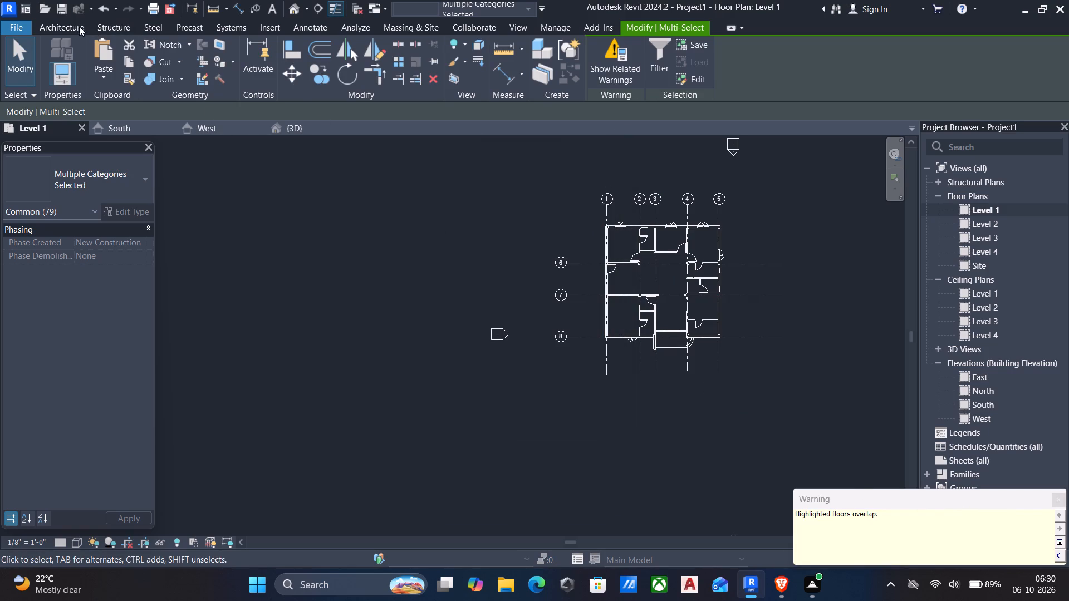
In the 3D view, delete the duplicate 6" floor at Level 2.
{"action": "left_click", "coordinate": [56, 24]}
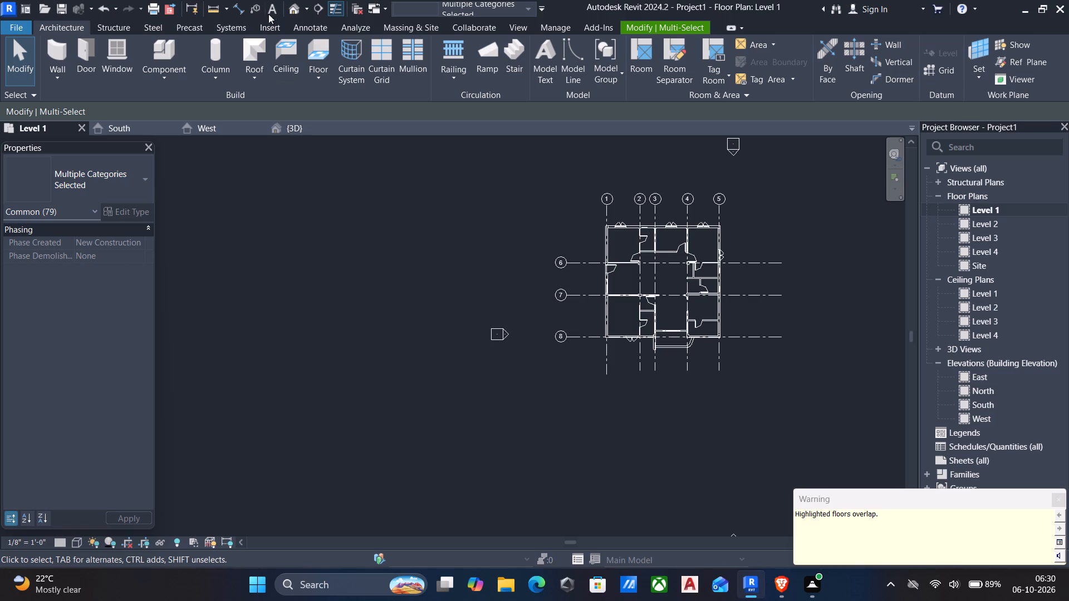
{"action": "left_click", "coordinate": [291, 14]}
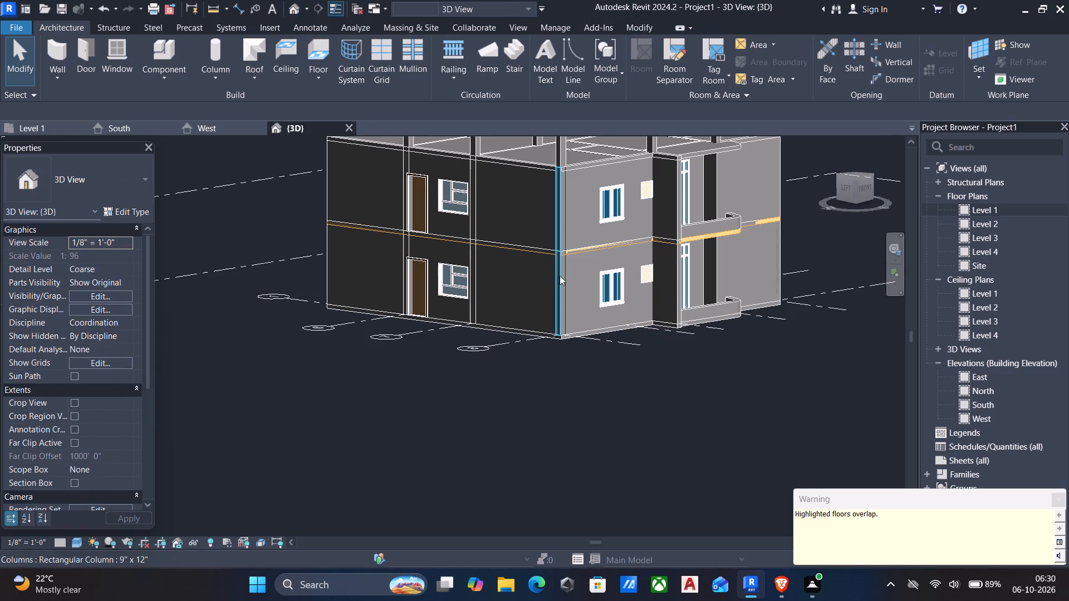
{"action": "scroll", "coordinate": [556, 261], "scroll_direction": "up", "scroll_amount": 5}
{"action": "scroll", "coordinate": [763, 232], "scroll_direction": "down", "scroll_amount": 4}
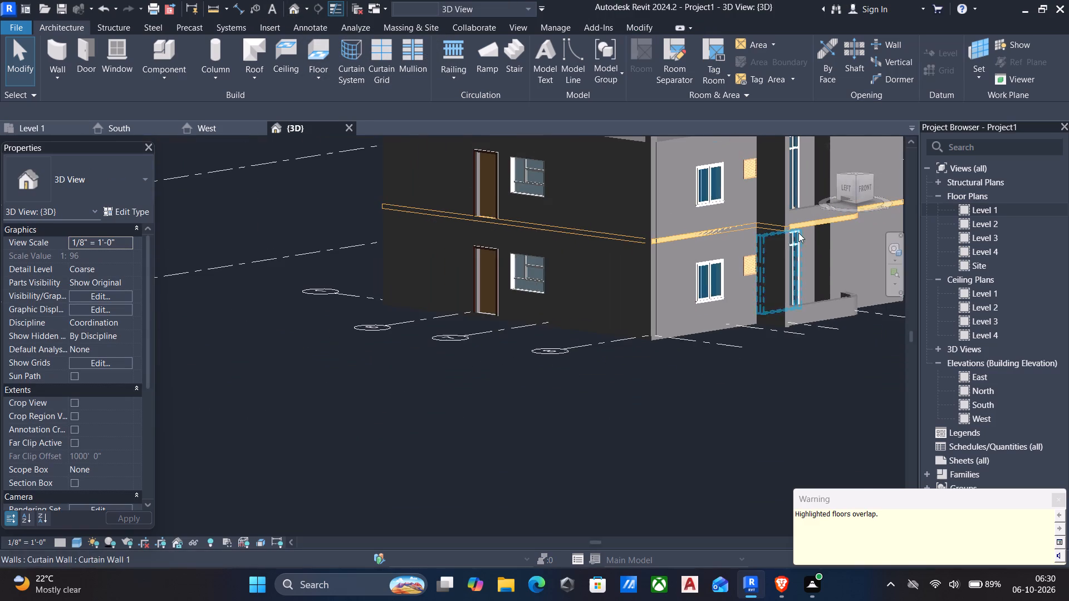
{"action": "left_click", "coordinate": [818, 224]}
{"action": "key", "text": "Delete"}
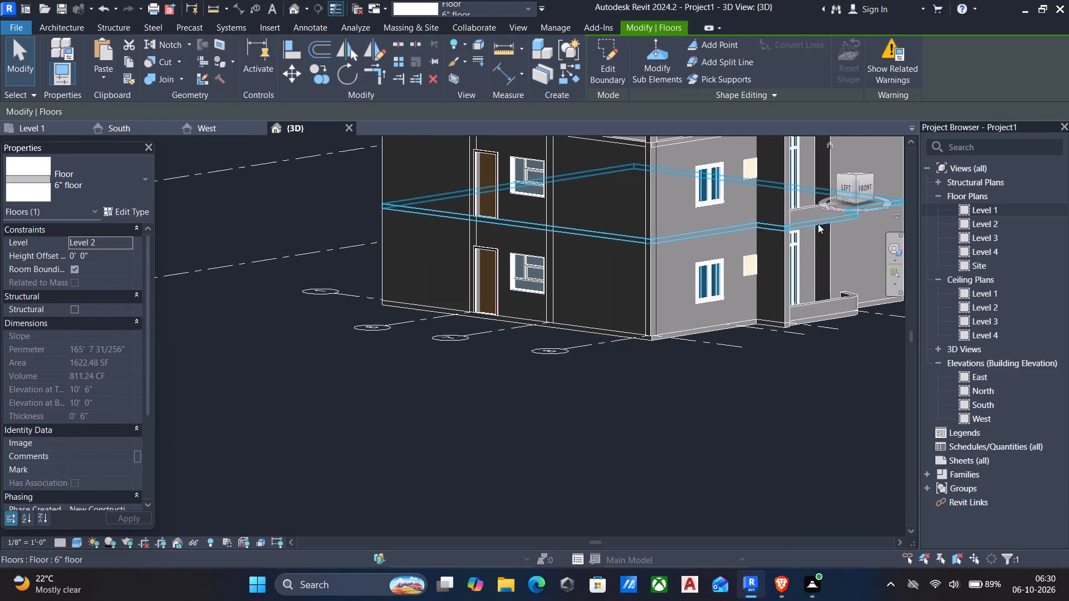
Examine the two-storey building from all sides in 3D, checking the copied walls, doors, windows and balcony.
{"action": "scroll", "coordinate": [648, 243], "scroll_direction": "down", "scroll_amount": 3}
{"action": "middle_click_drag", "start_coordinate": [646, 249], "coordinate": [594, 323]}
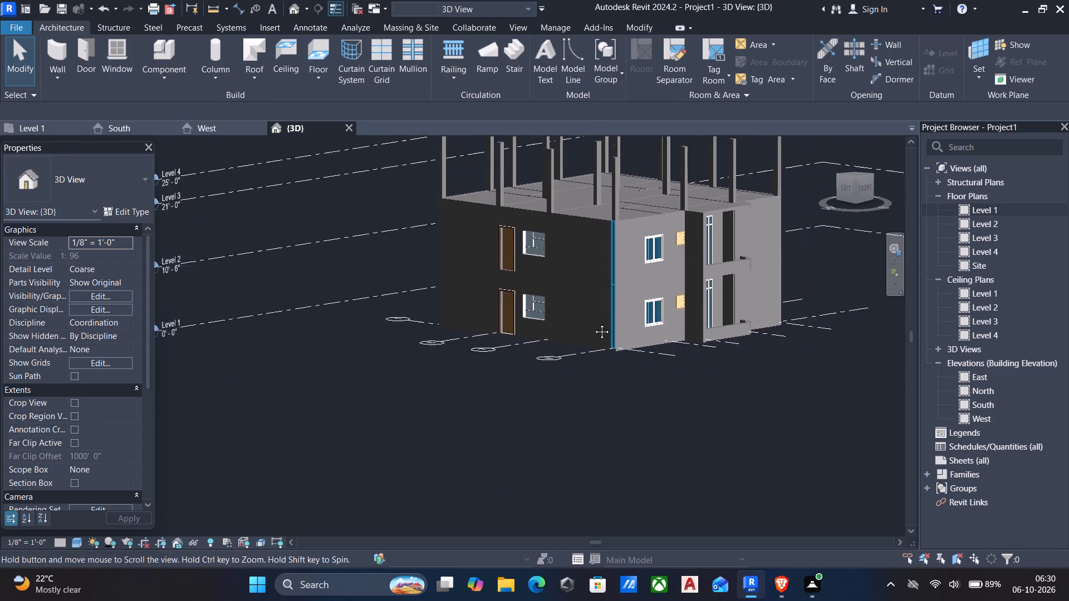
{"action": "middle_click_drag", "start_coordinate": [594, 323], "coordinate": [585, 339]}
{"action": "middle_click_drag", "start_coordinate": [637, 339], "coordinate": [488, 284], "text": "shift"}
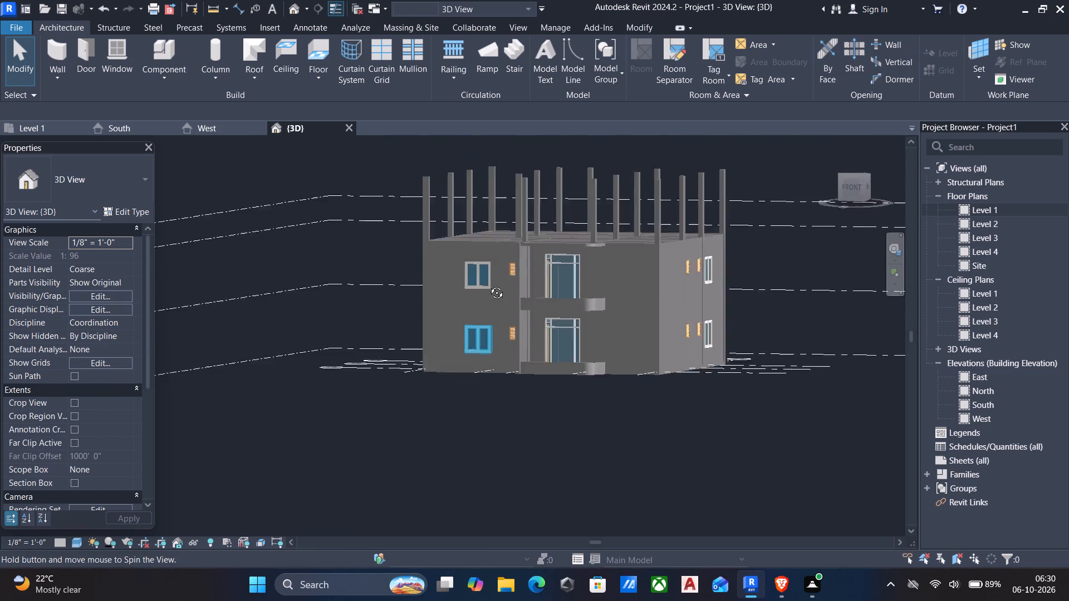
{"action": "middle_click_drag", "start_coordinate": [488, 284], "coordinate": [860, 346], "text": "shift"}
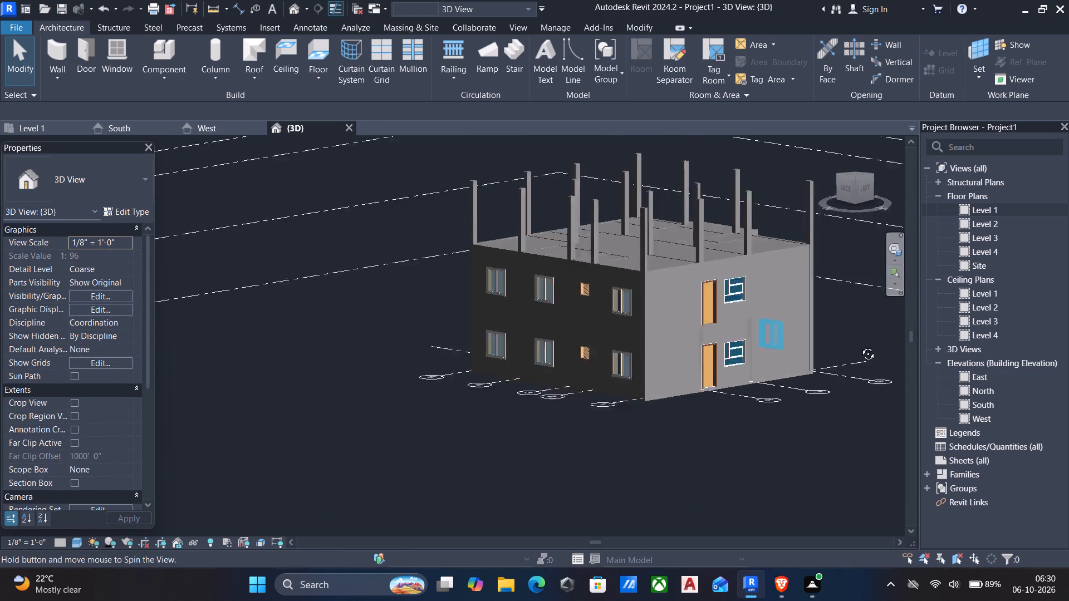
{"action": "middle_click_drag", "start_coordinate": [860, 346], "coordinate": [732, 351], "text": "shift"}
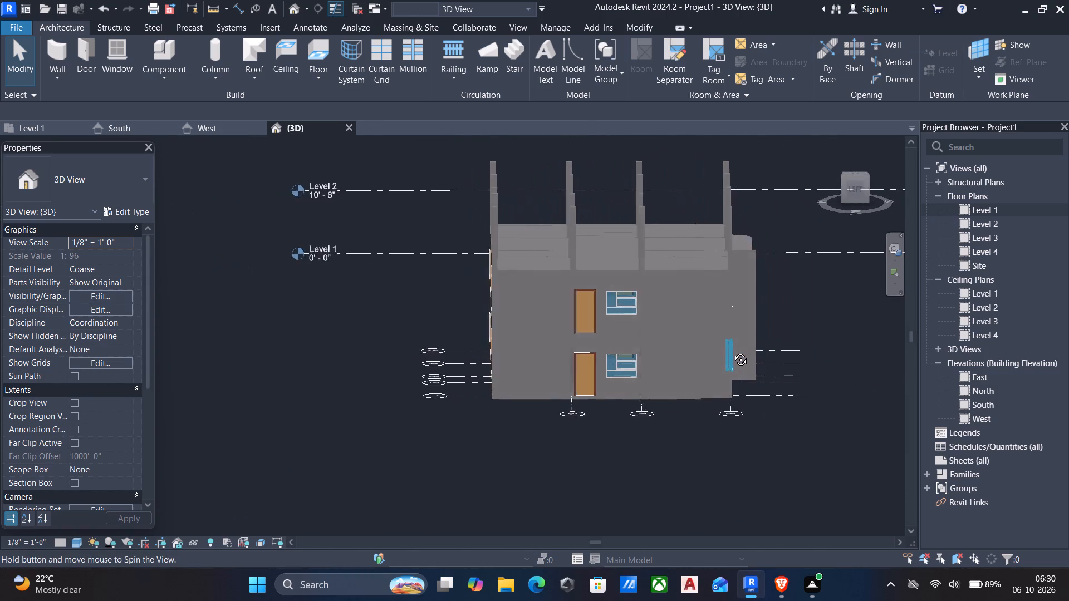
{"action": "middle_click_drag", "start_coordinate": [732, 351], "coordinate": [713, 355], "text": "shift"}
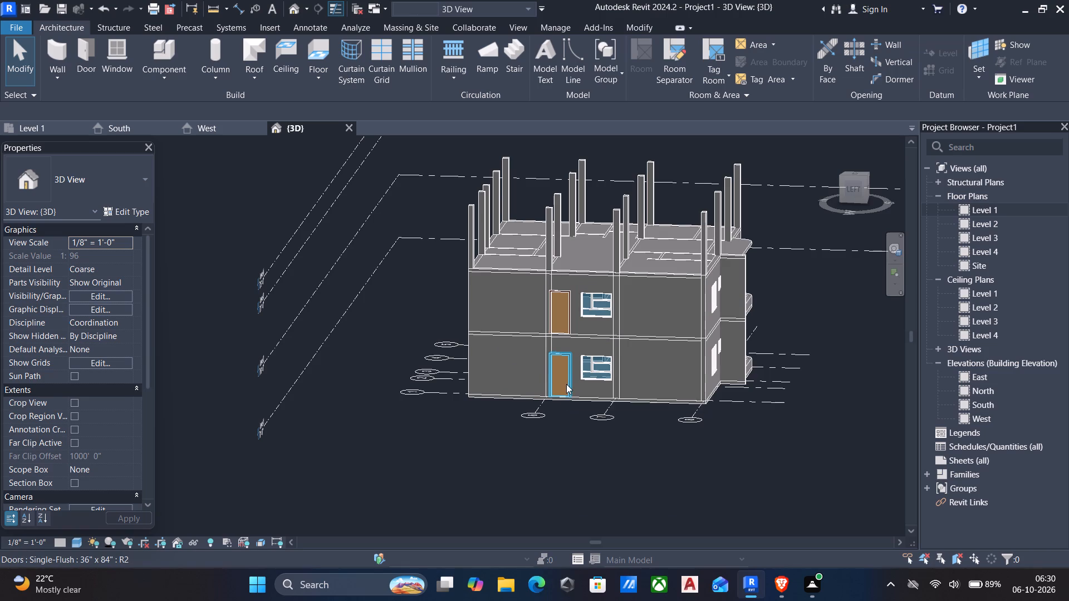
{"action": "scroll", "coordinate": [564, 367], "scroll_direction": "down", "scroll_amount": 1}
{"action": "middle_click_drag", "start_coordinate": [555, 370], "coordinate": [515, 385], "text": "shift"}
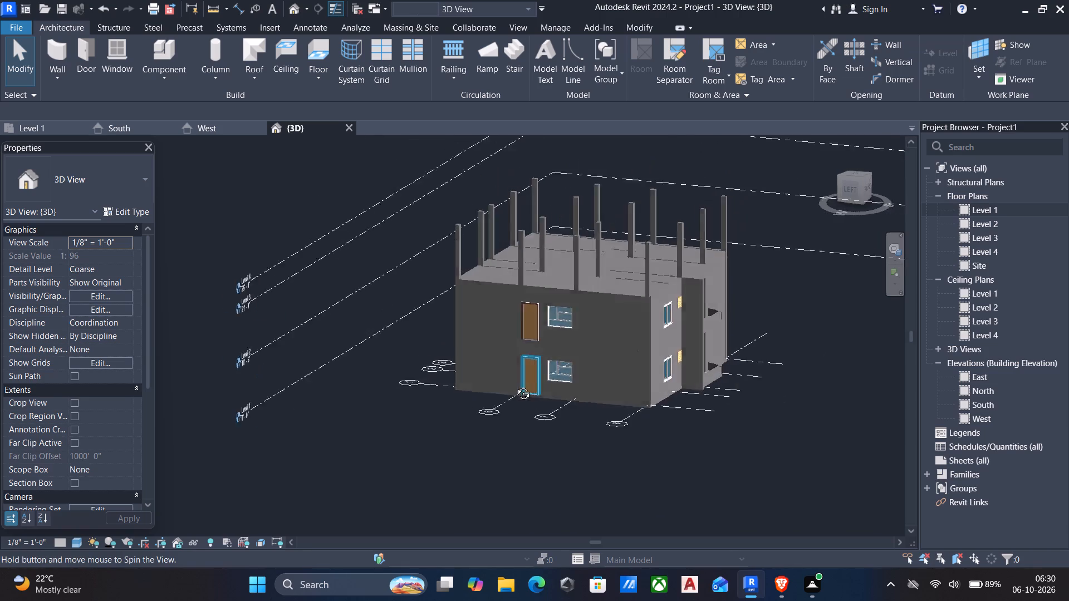
{"action": "middle_click_drag", "start_coordinate": [515, 385], "coordinate": [380, 380], "text": "shift"}
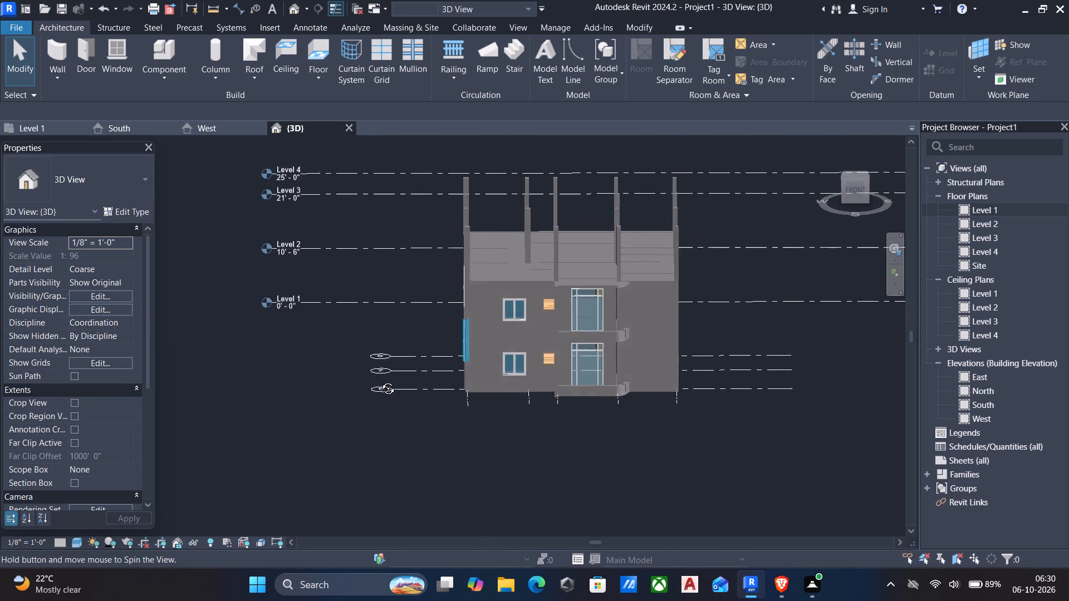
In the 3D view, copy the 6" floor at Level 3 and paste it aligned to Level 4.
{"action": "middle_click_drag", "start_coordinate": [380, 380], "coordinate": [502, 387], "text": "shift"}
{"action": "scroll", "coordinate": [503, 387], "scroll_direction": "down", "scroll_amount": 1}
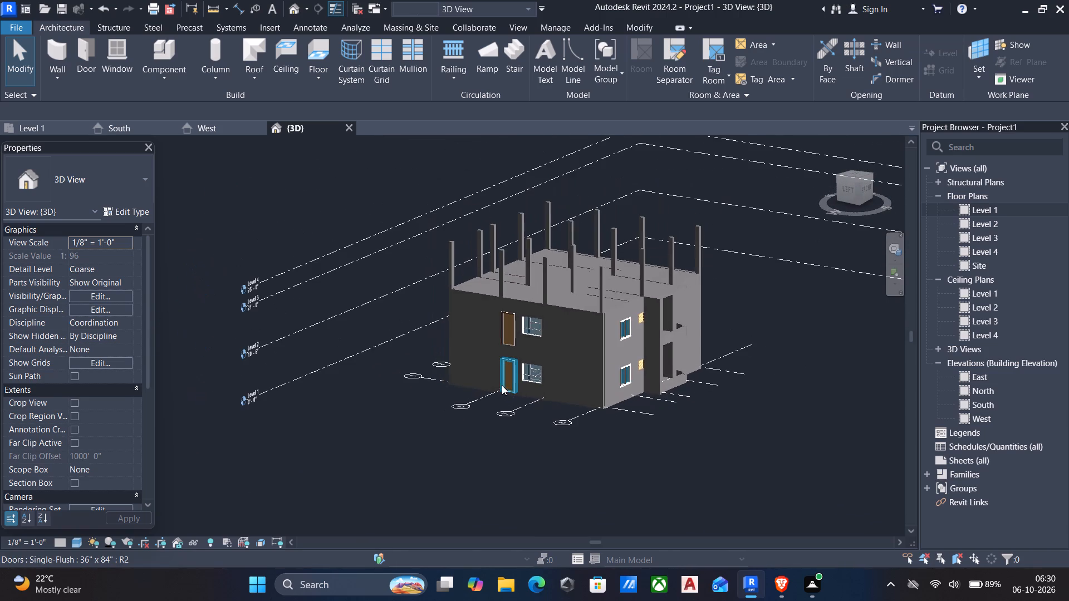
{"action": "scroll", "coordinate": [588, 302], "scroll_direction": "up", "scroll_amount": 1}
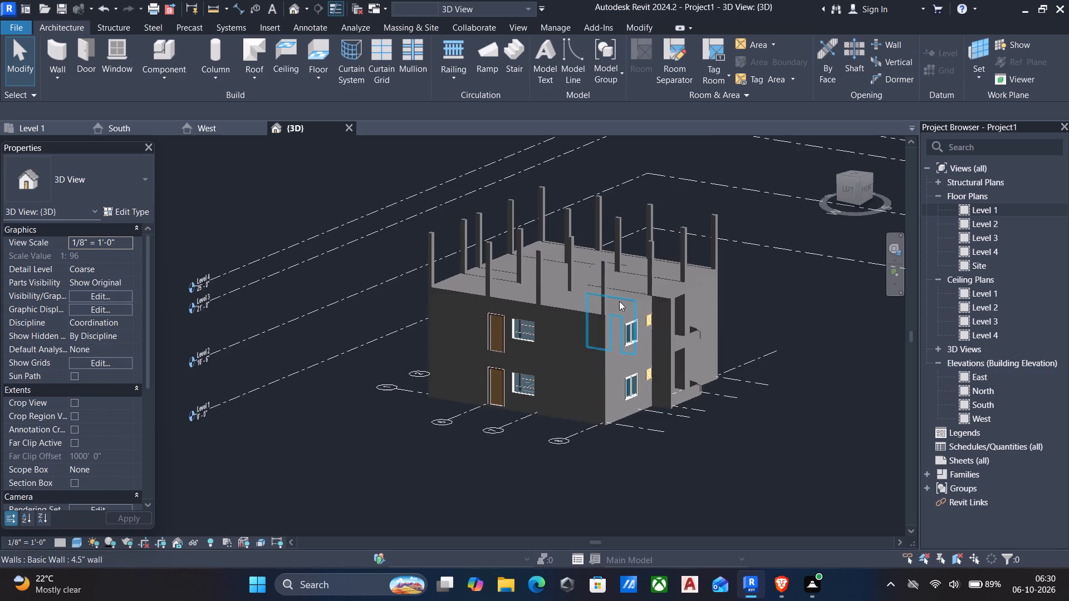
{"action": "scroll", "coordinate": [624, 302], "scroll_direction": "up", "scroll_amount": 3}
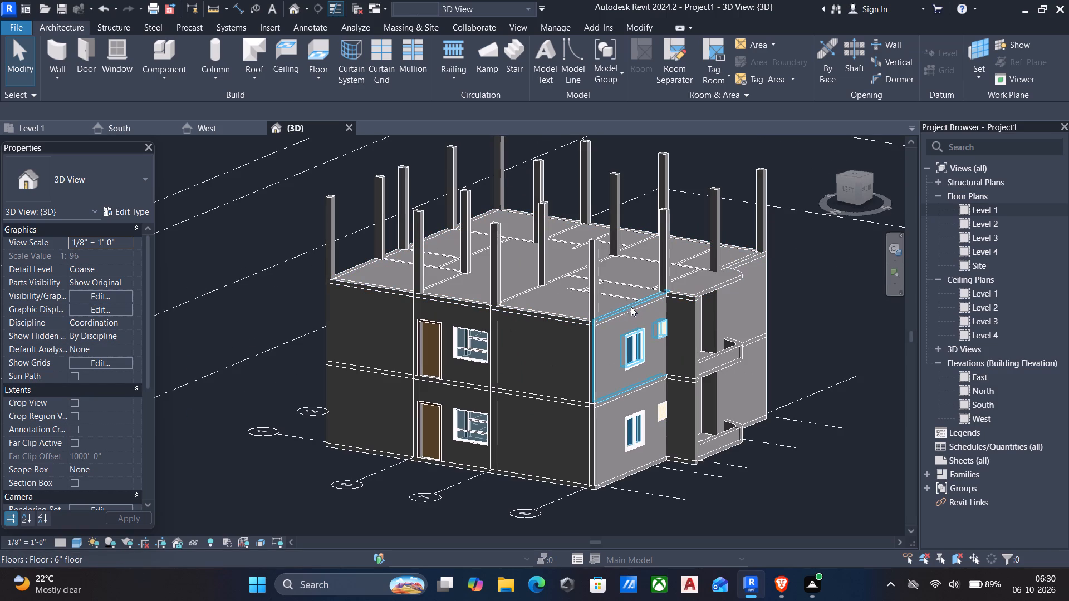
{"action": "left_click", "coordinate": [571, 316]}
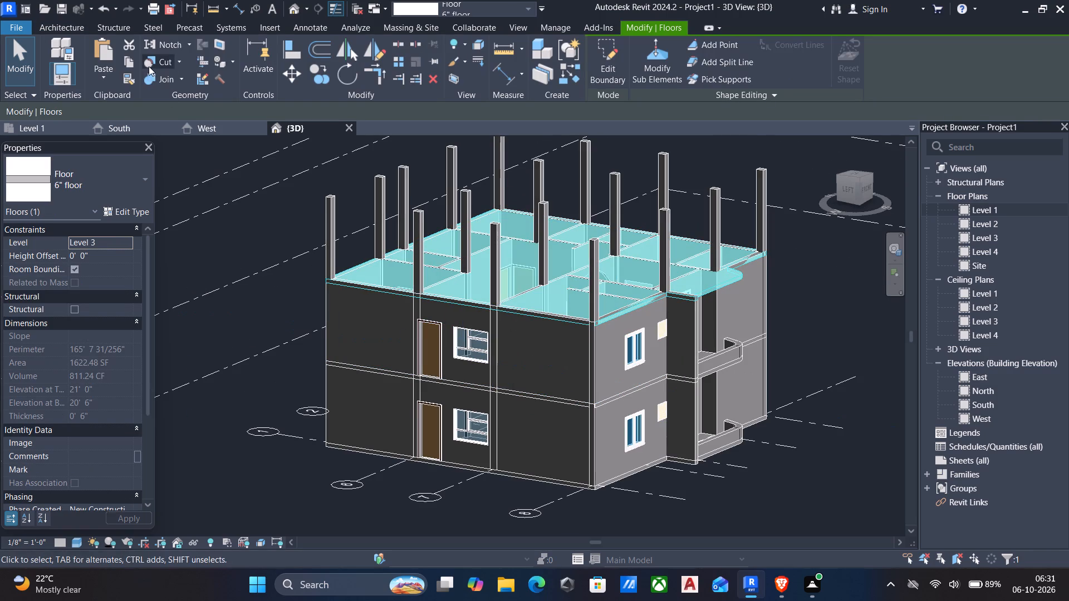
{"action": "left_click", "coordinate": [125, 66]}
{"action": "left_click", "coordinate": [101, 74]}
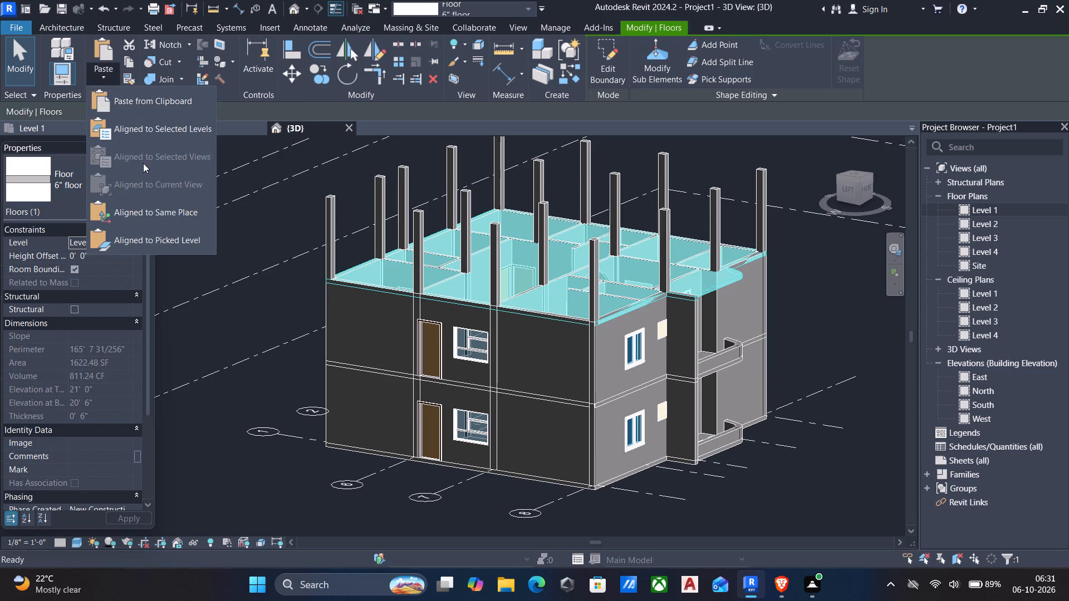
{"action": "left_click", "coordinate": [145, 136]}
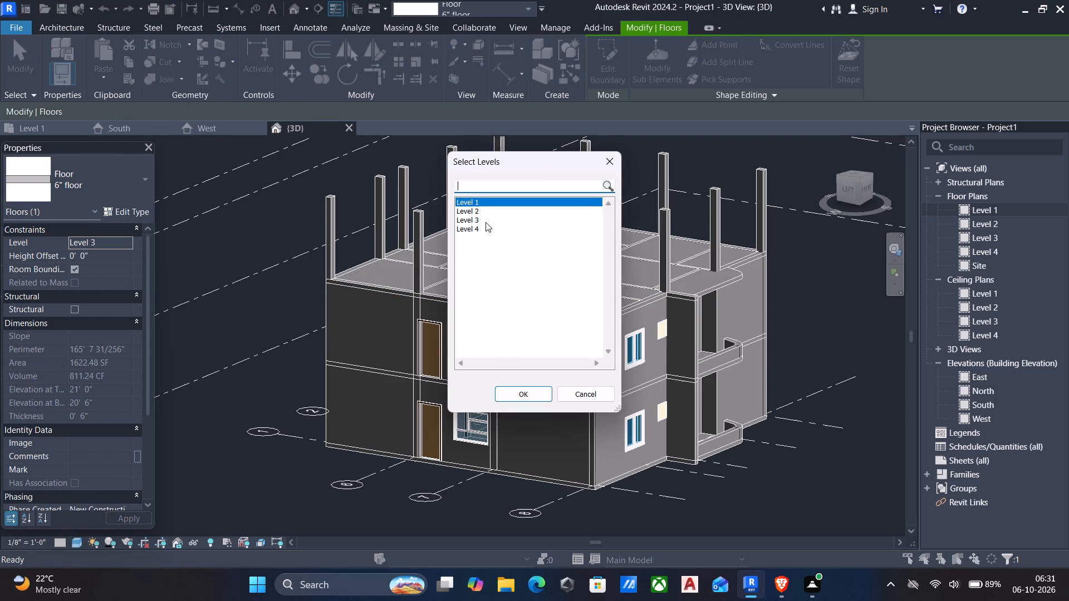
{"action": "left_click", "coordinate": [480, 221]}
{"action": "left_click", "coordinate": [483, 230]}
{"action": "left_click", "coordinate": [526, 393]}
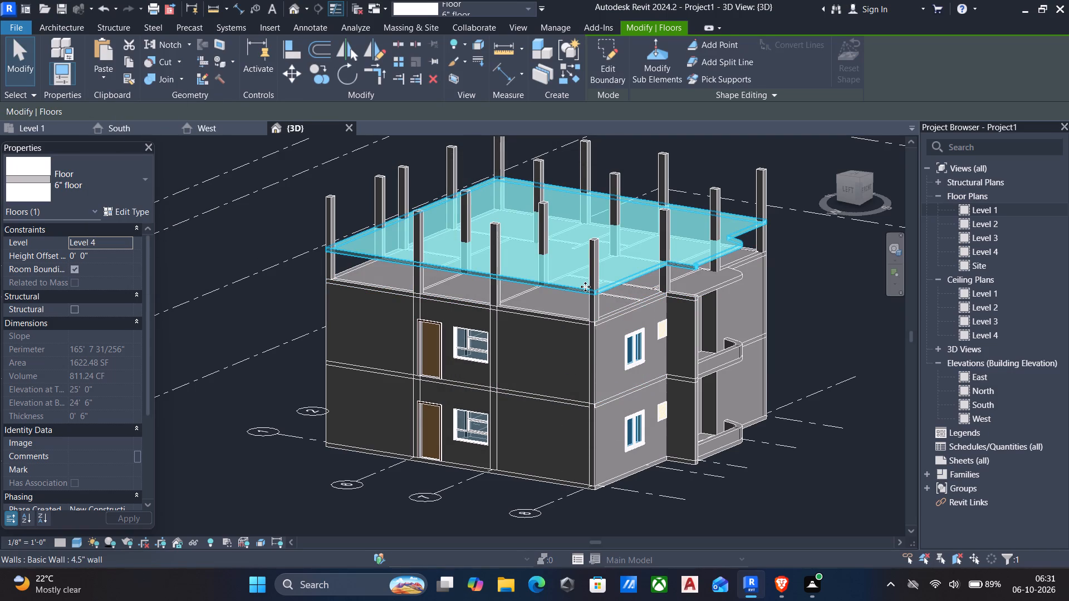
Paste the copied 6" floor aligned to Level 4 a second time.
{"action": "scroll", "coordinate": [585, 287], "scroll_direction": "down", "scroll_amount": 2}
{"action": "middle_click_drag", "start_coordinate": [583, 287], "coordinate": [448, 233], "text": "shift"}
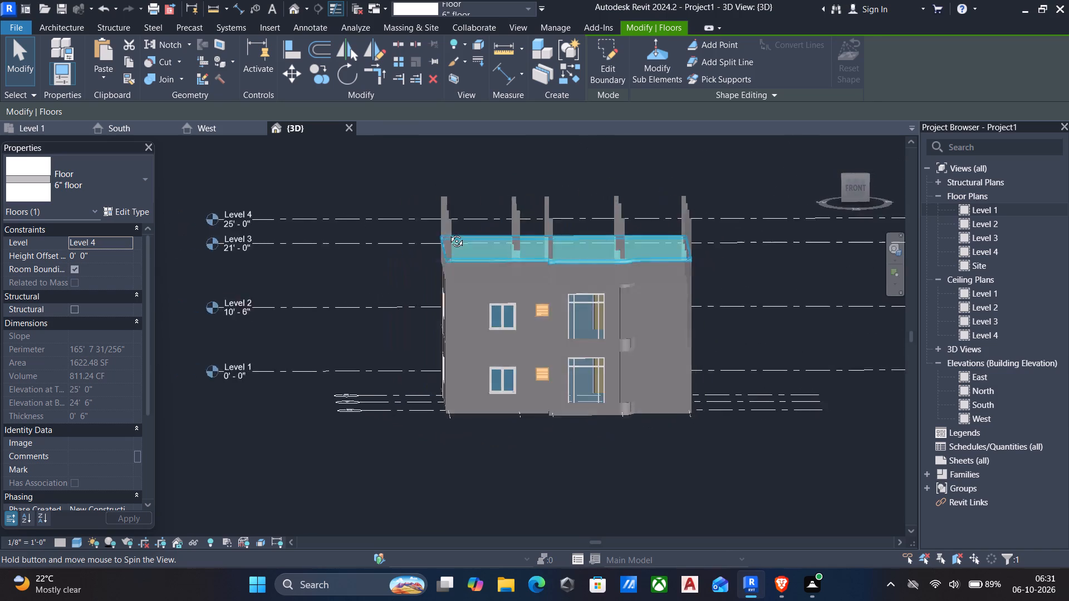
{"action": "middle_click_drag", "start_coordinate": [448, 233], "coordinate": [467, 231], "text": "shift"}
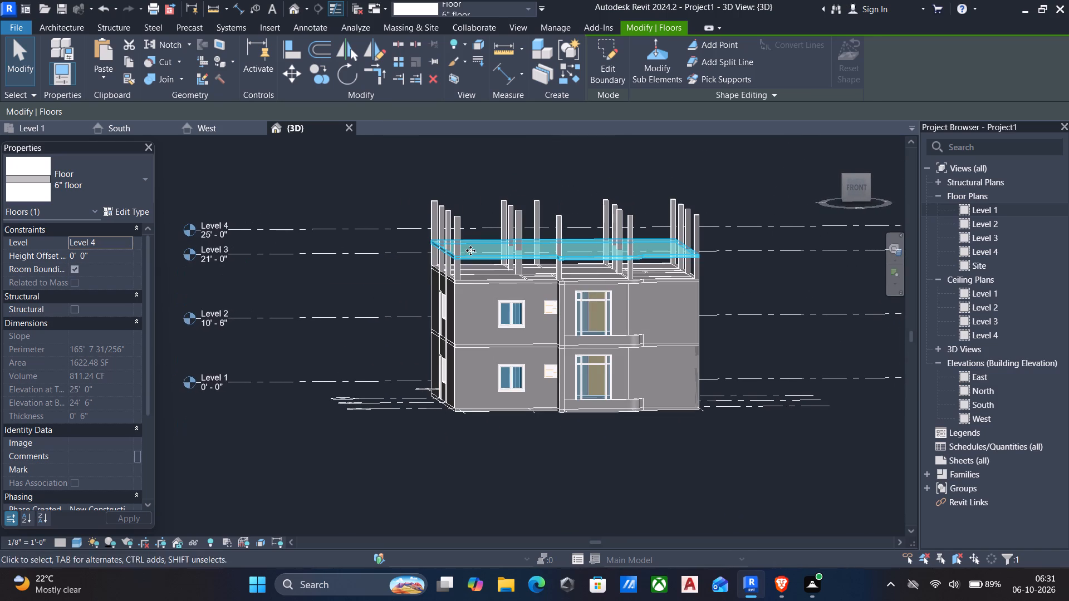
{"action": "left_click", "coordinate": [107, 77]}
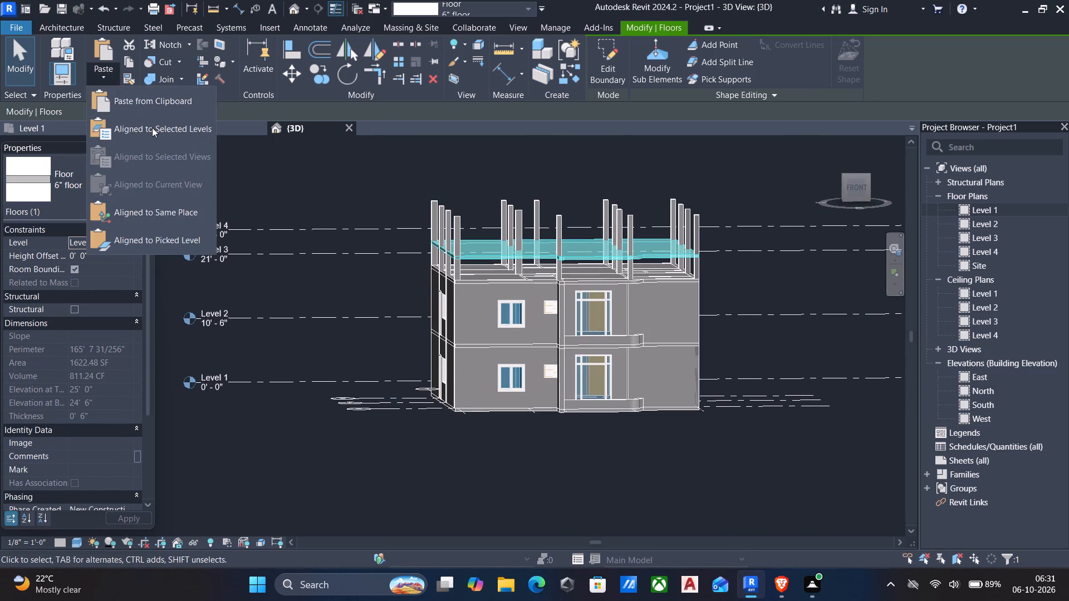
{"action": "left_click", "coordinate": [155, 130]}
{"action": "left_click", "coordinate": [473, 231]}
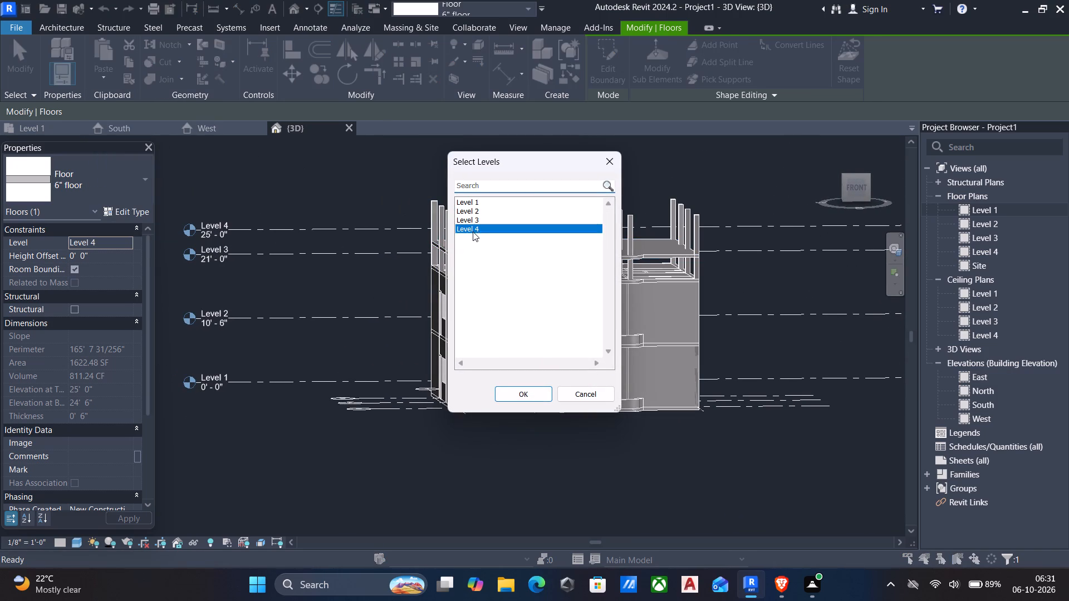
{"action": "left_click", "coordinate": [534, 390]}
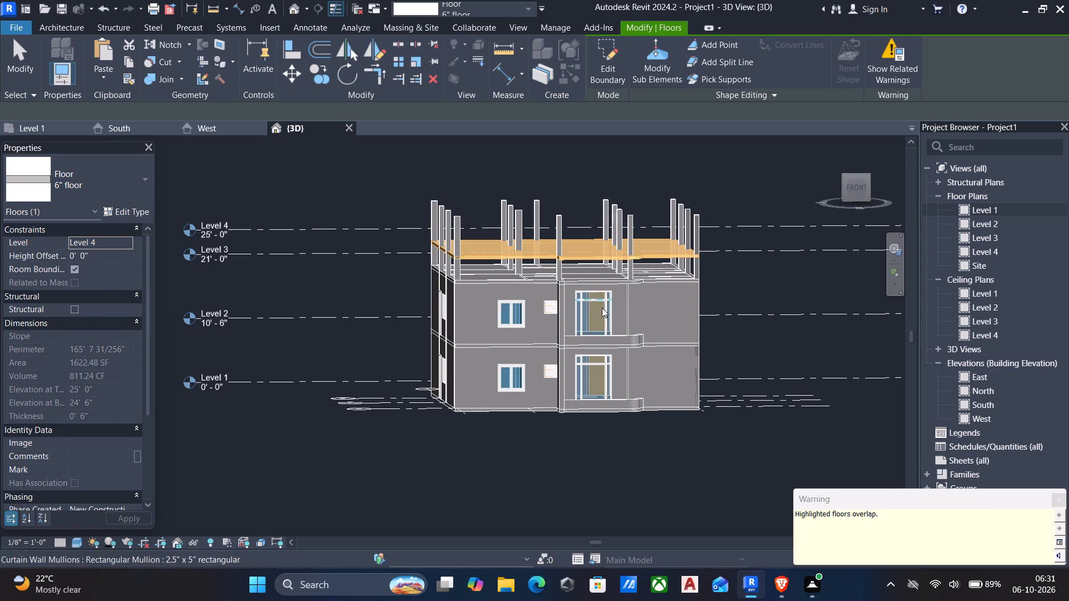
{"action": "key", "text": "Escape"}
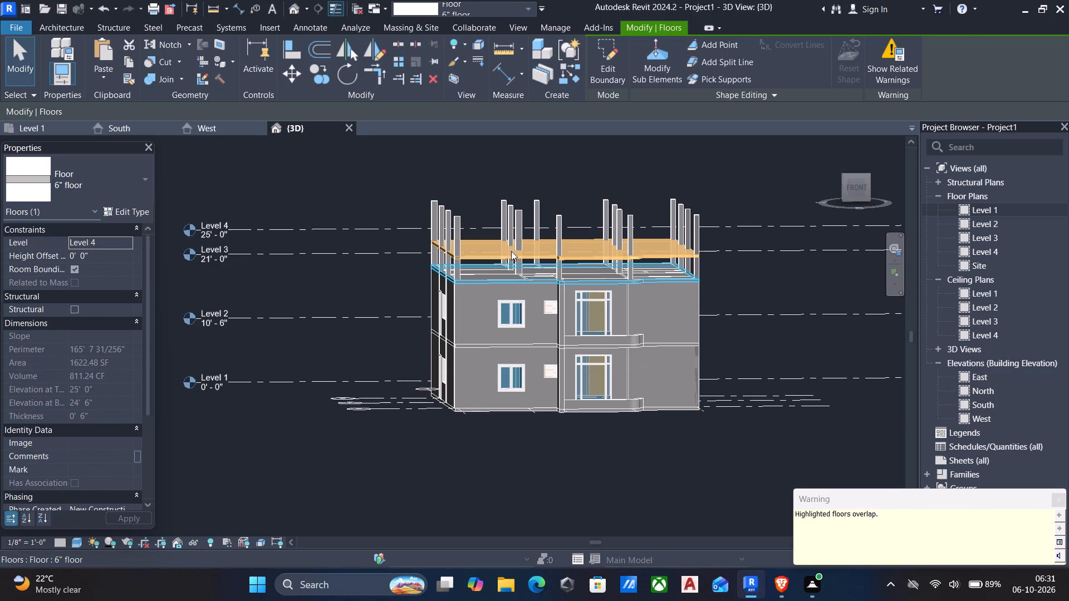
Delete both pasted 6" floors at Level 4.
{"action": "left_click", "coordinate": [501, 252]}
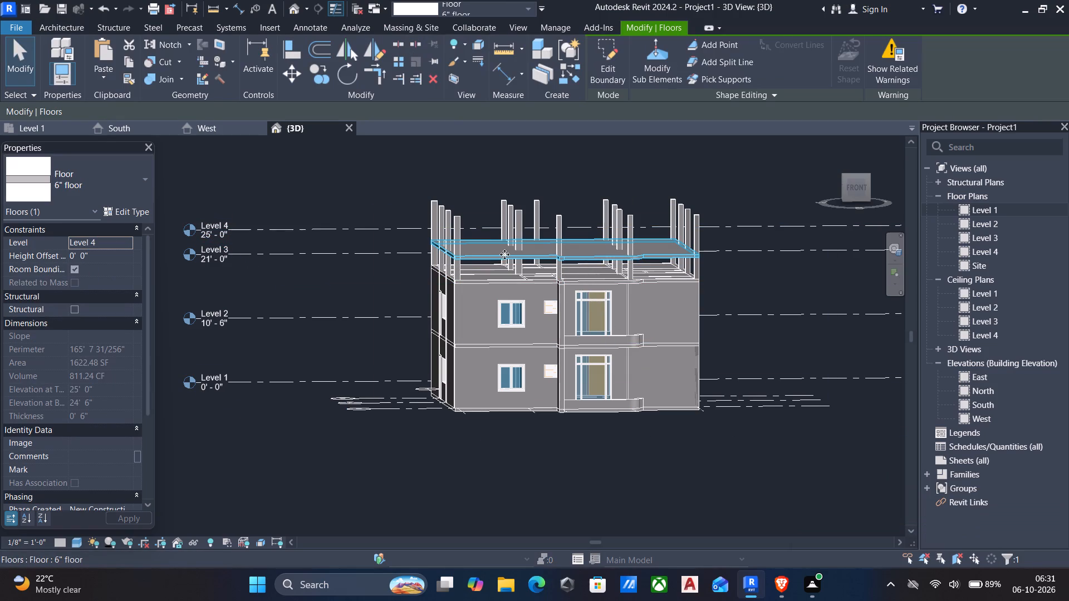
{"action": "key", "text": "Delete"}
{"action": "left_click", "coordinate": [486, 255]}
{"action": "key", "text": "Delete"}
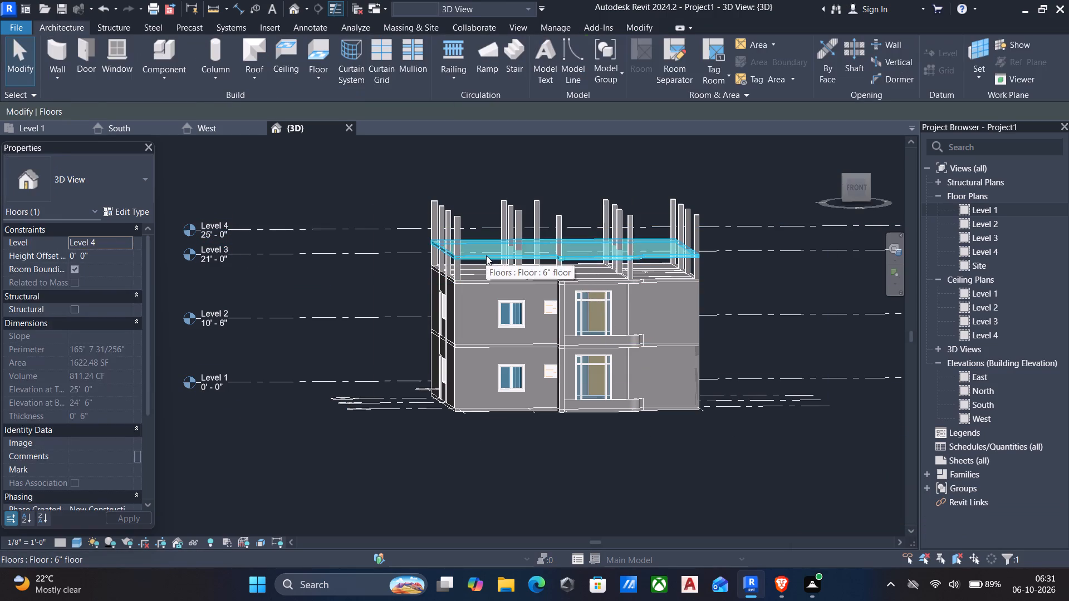
Open the South elevation with the level lines above the building in view.
{"action": "double_click", "coordinate": [983, 406]}
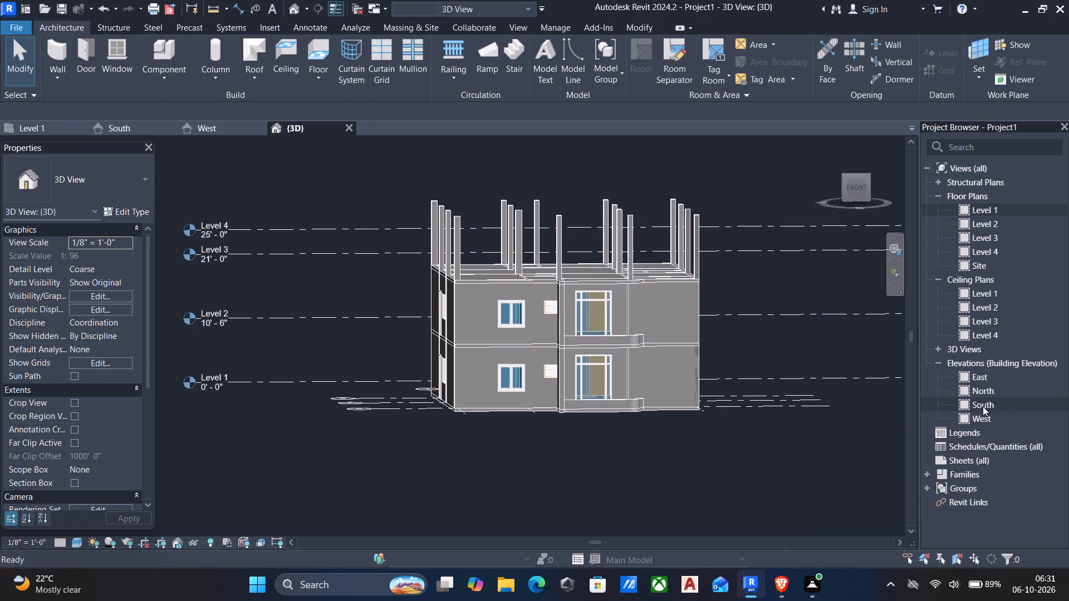
{"action": "scroll", "coordinate": [357, 221], "scroll_direction": "up", "scroll_amount": 4}
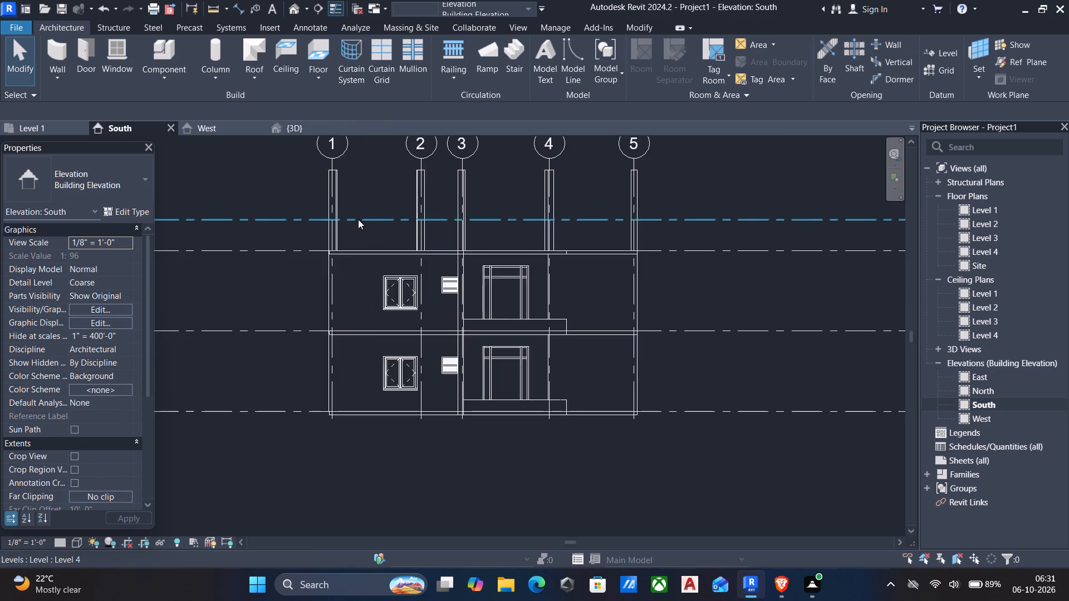
{"action": "scroll", "coordinate": [358, 219], "scroll_direction": "down", "scroll_amount": 2}
{"action": "middle_click_drag", "start_coordinate": [357, 219], "coordinate": [359, 282]}
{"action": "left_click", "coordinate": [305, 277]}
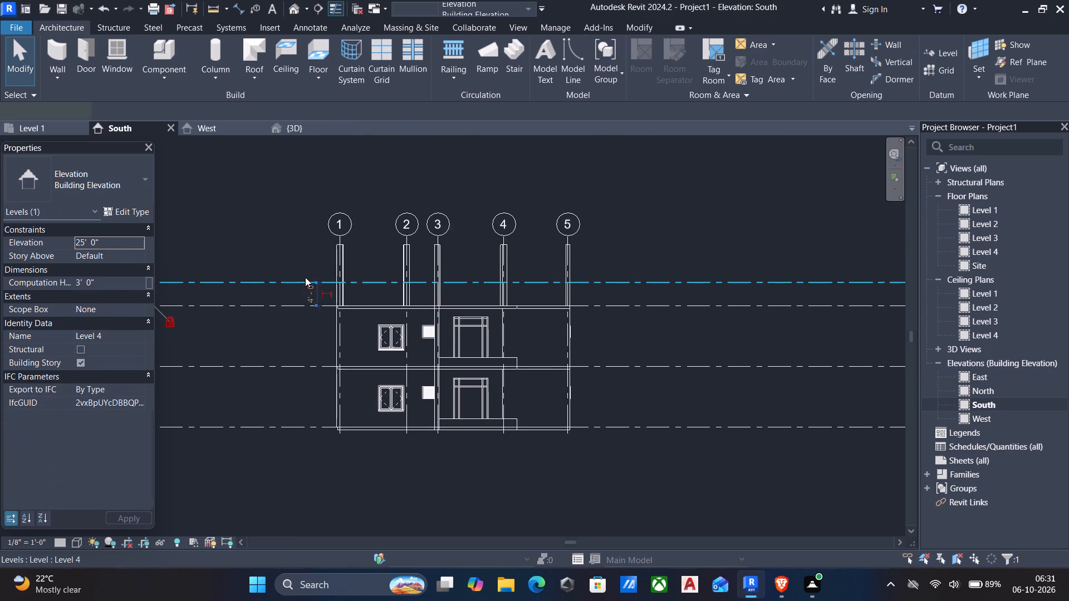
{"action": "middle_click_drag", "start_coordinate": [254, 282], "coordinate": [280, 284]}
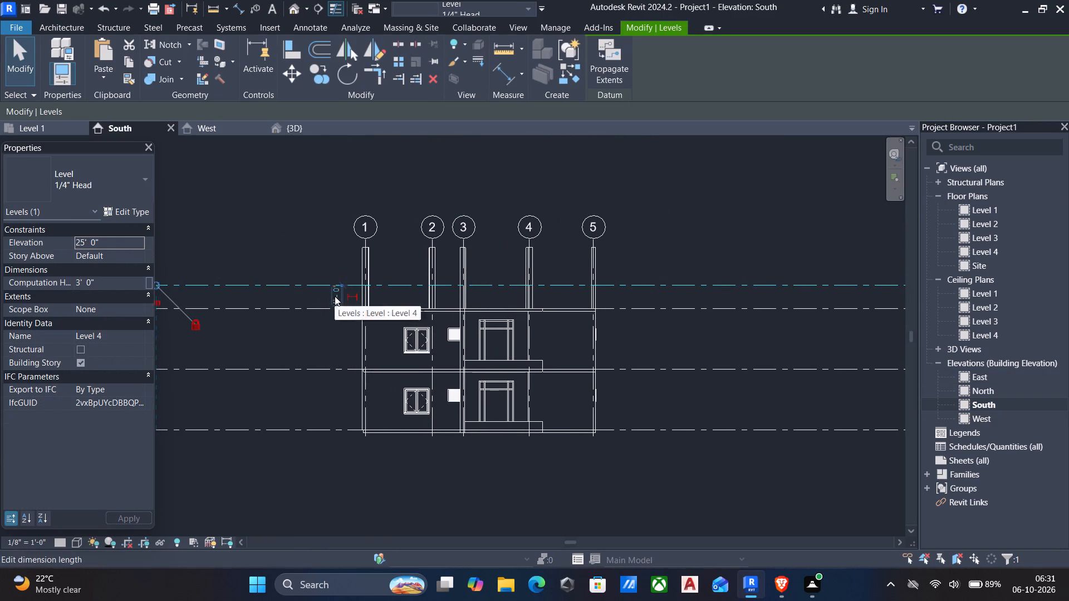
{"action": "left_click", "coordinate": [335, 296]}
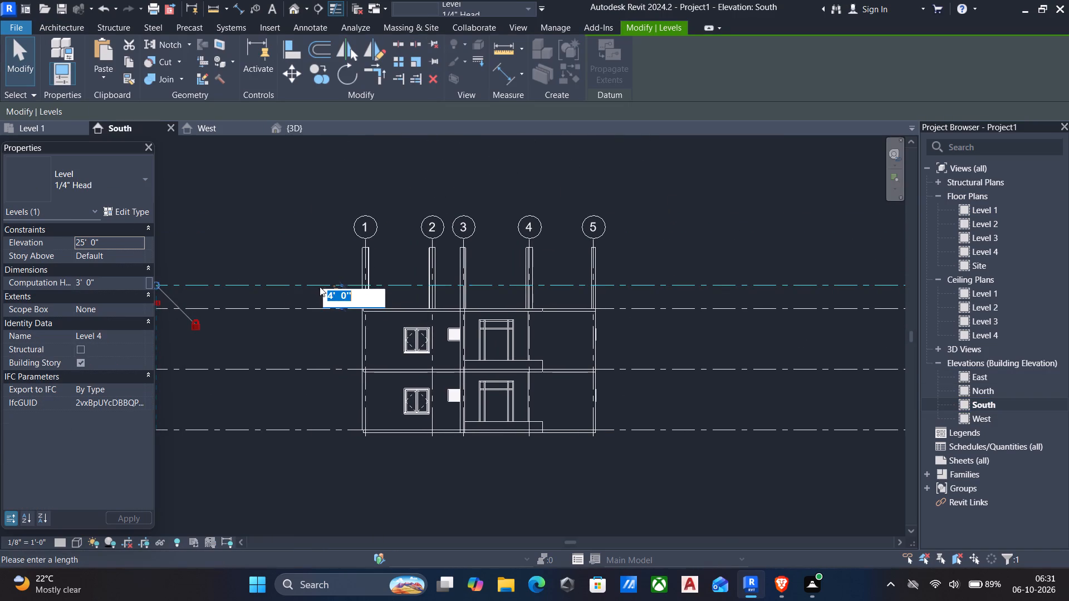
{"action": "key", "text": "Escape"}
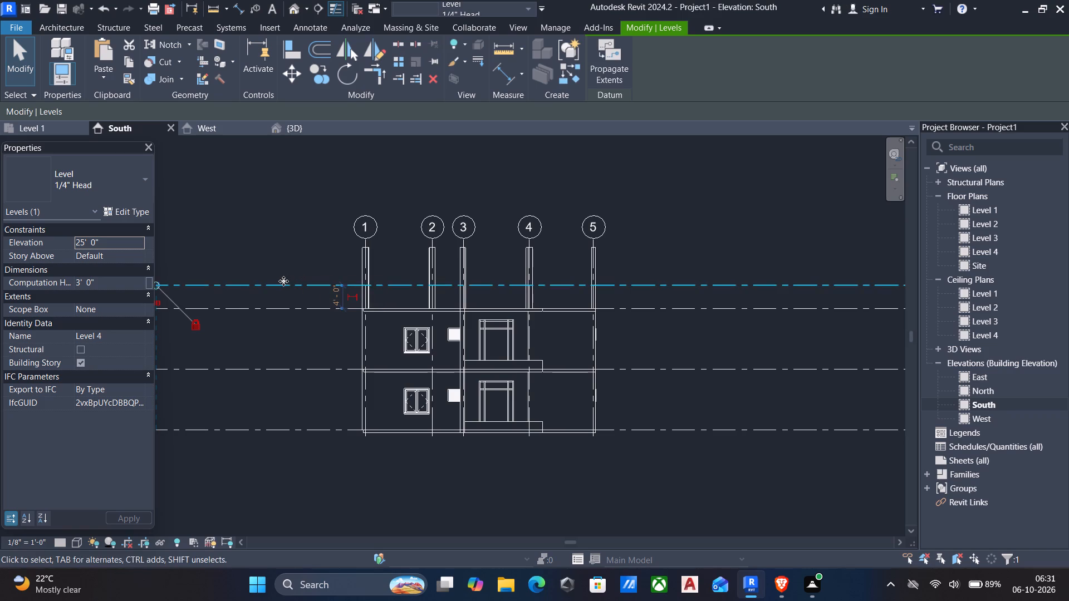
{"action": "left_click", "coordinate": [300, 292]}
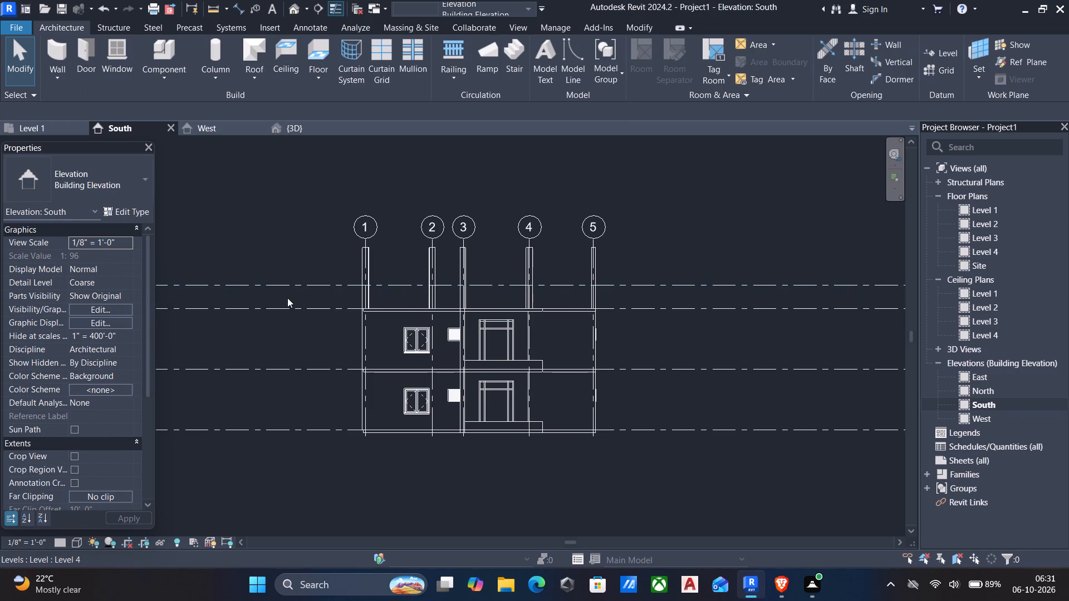
On the South elevation, create a new level along the full length of Level 3, offset 10' above it.
{"action": "left_click", "coordinate": [282, 305]}
{"action": "type", "text": "cs"}
{"action": "middle_click_drag", "start_coordinate": [307, 281], "coordinate": [381, 282]}
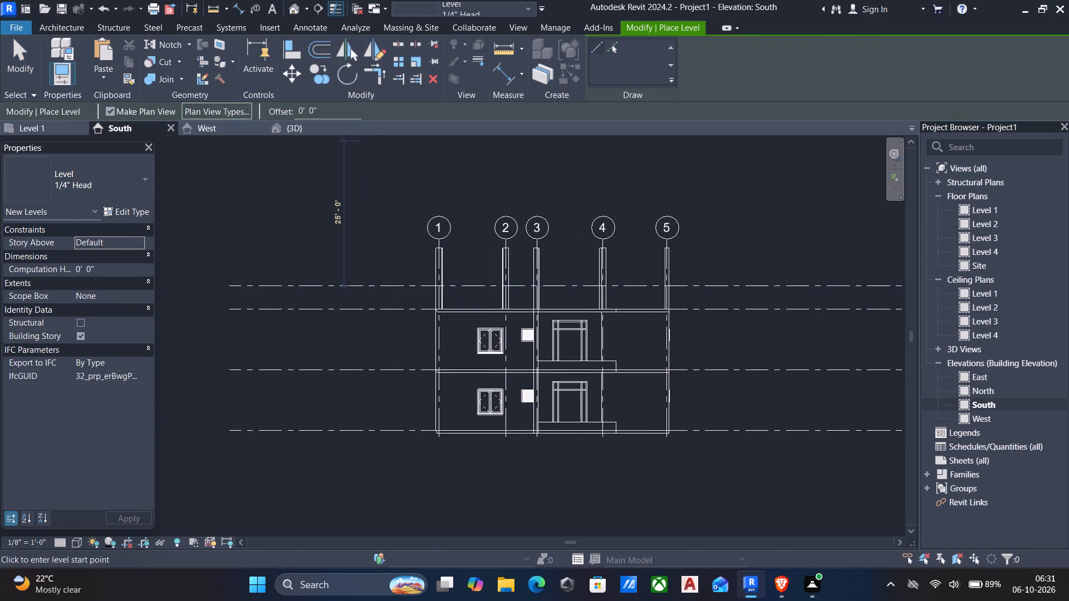
{"action": "left_click_drag", "start_coordinate": [337, 113], "coordinate": [162, 107]}
{"action": "key", "text": "1"}
{"action": "key", "text": "0"}
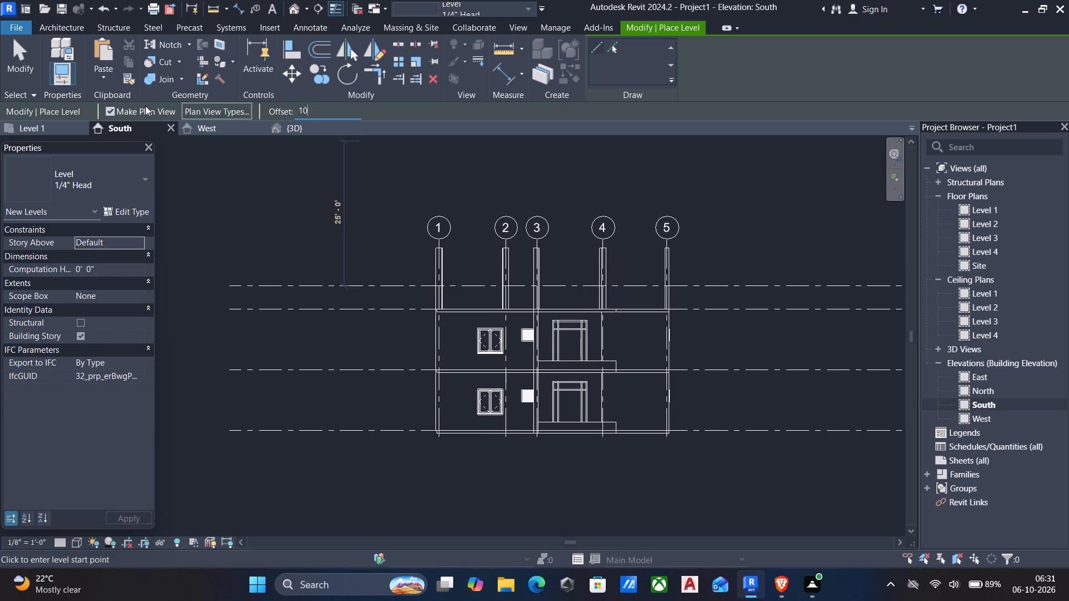
{"action": "key", "text": "apostrophe"}
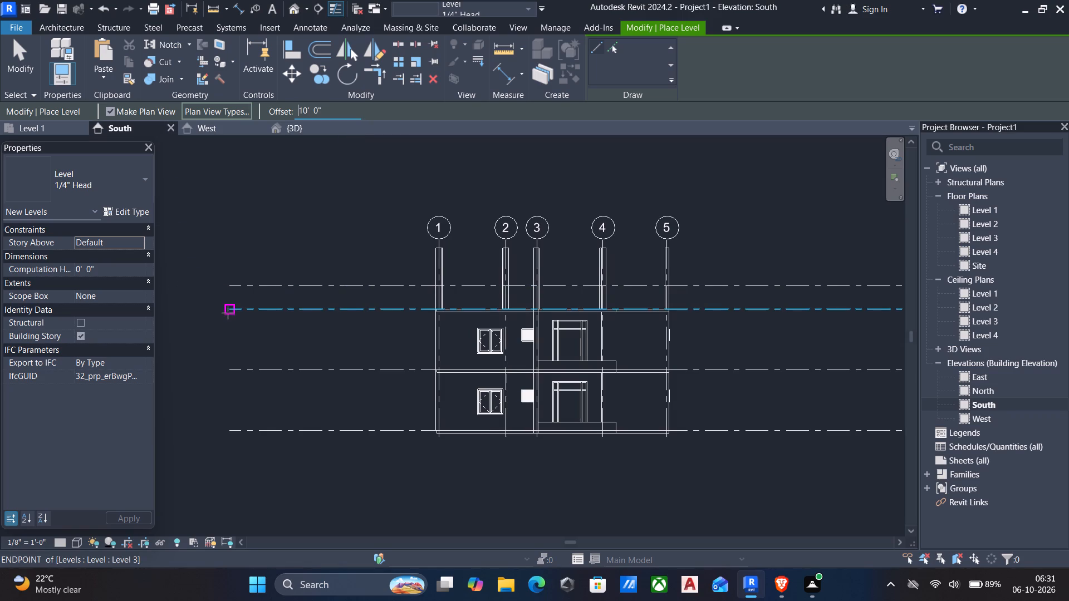
{"action": "left_click", "coordinate": [228, 312]}
{"action": "middle_click_drag", "start_coordinate": [498, 302], "coordinate": [320, 298]}
{"action": "scroll", "coordinate": [320, 298], "scroll_direction": "down", "scroll_amount": 2}
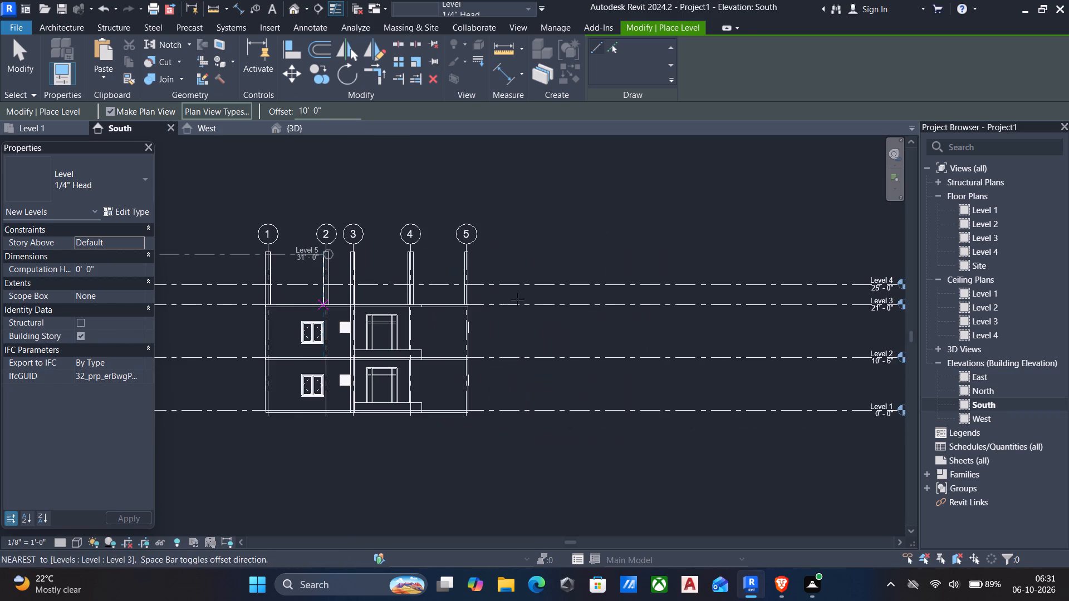
{"action": "middle_click_drag", "start_coordinate": [658, 312], "coordinate": [582, 317]}
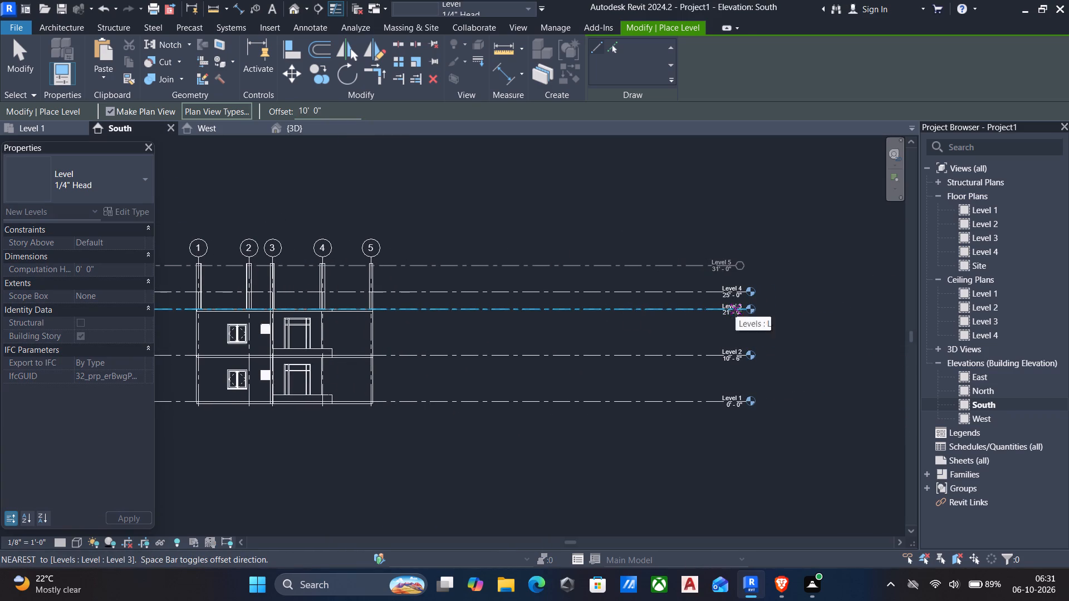
{"action": "left_click", "coordinate": [744, 307]}
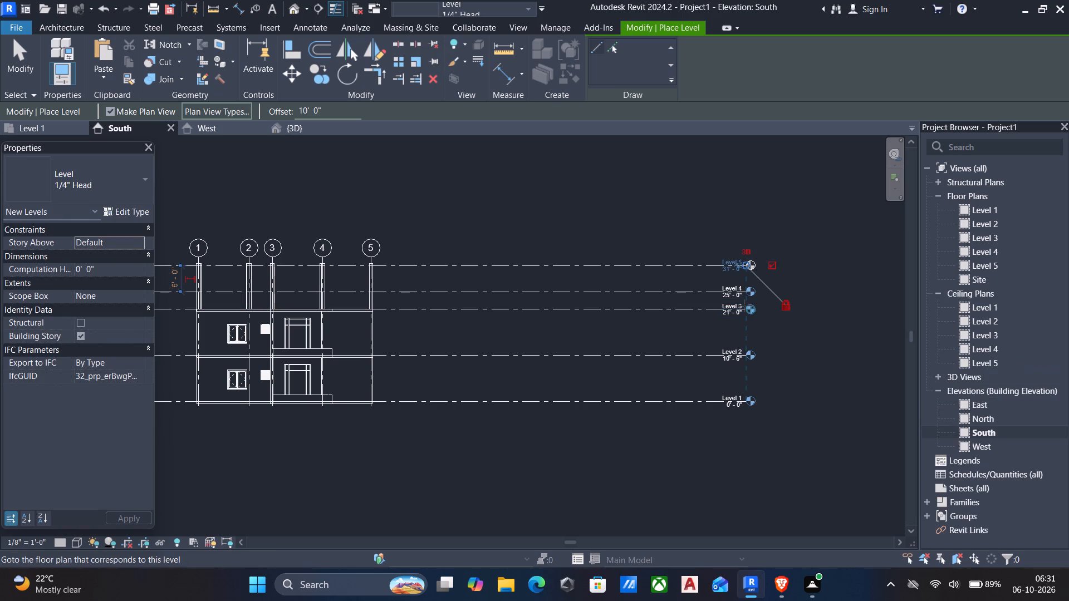
{"action": "key", "text": "Escape"}
{"action": "scroll", "coordinate": [715, 311], "scroll_direction": "down", "scroll_amount": 5}
{"action": "key", "text": "Escape"}
{"action": "middle_click_drag", "start_coordinate": [709, 319], "coordinate": [763, 321]}
{"action": "key", "text": "Escape"}
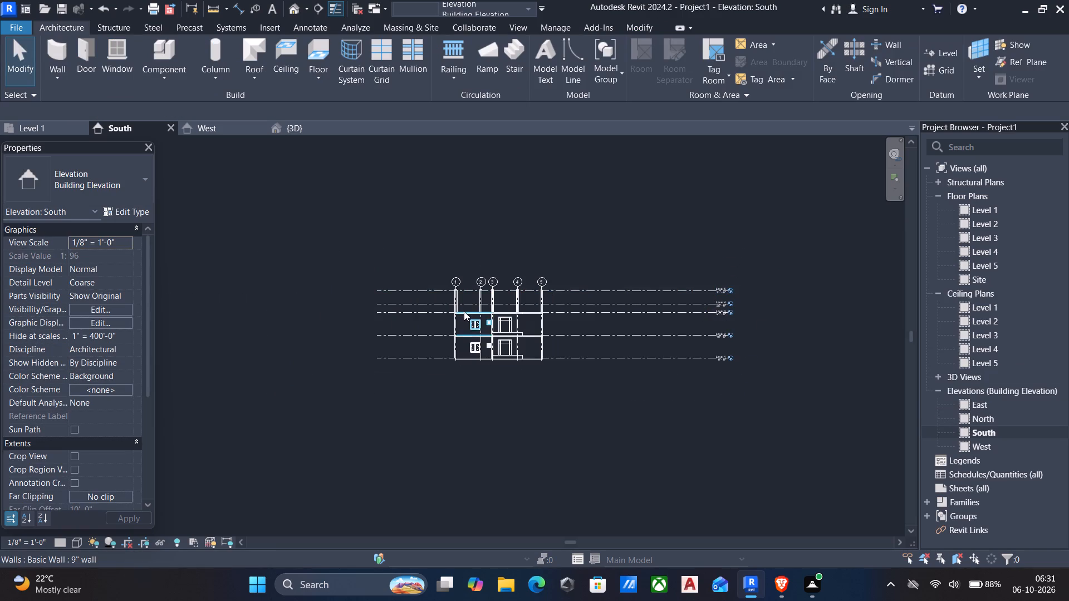
In the 3D view, copy the 6" floor at Level 3 and paste it aligned to Level 5.
{"action": "scroll", "coordinate": [464, 311], "scroll_direction": "up", "scroll_amount": 4}
{"action": "left_click", "coordinate": [291, 128]}
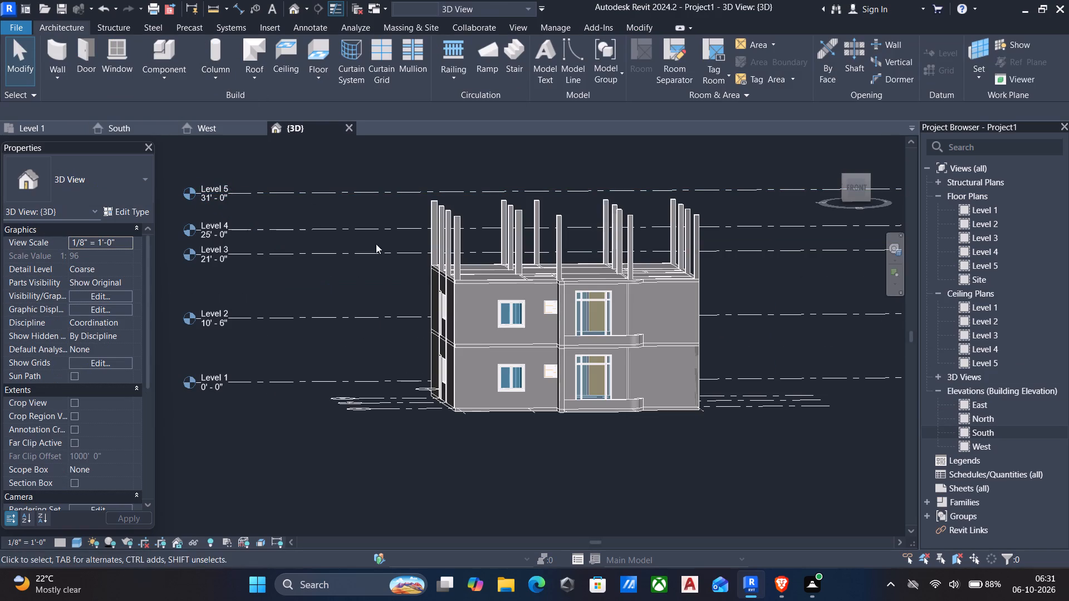
{"action": "left_click", "coordinate": [491, 278]}
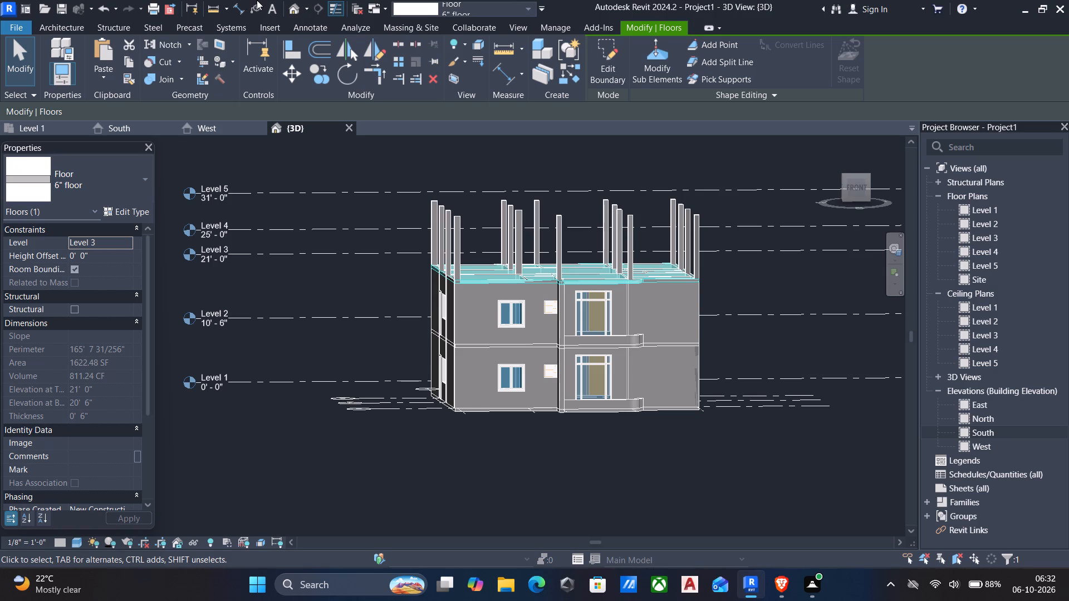
{"action": "left_click", "coordinate": [126, 63]}
{"action": "left_click", "coordinate": [102, 78]}
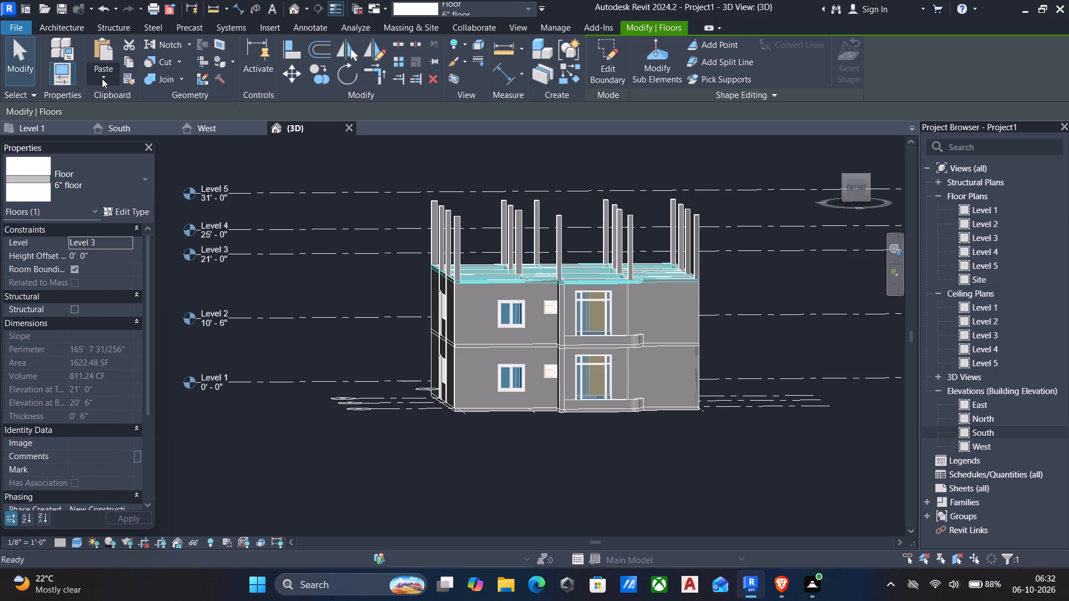
{"action": "left_click", "coordinate": [158, 132]}
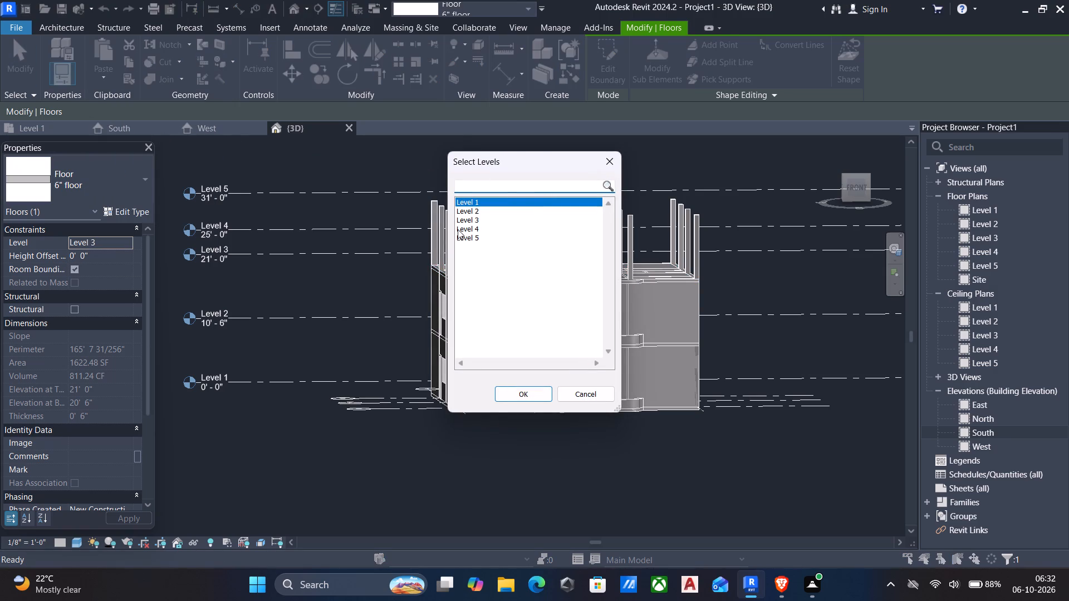
{"action": "left_click", "coordinate": [464, 239]}
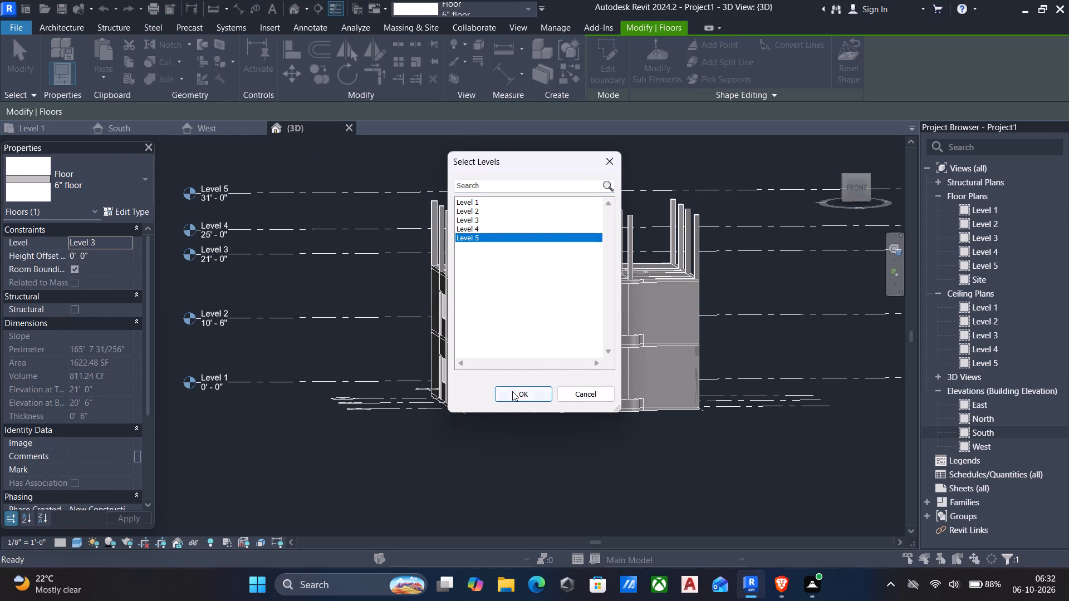
{"action": "left_click", "coordinate": [513, 391]}
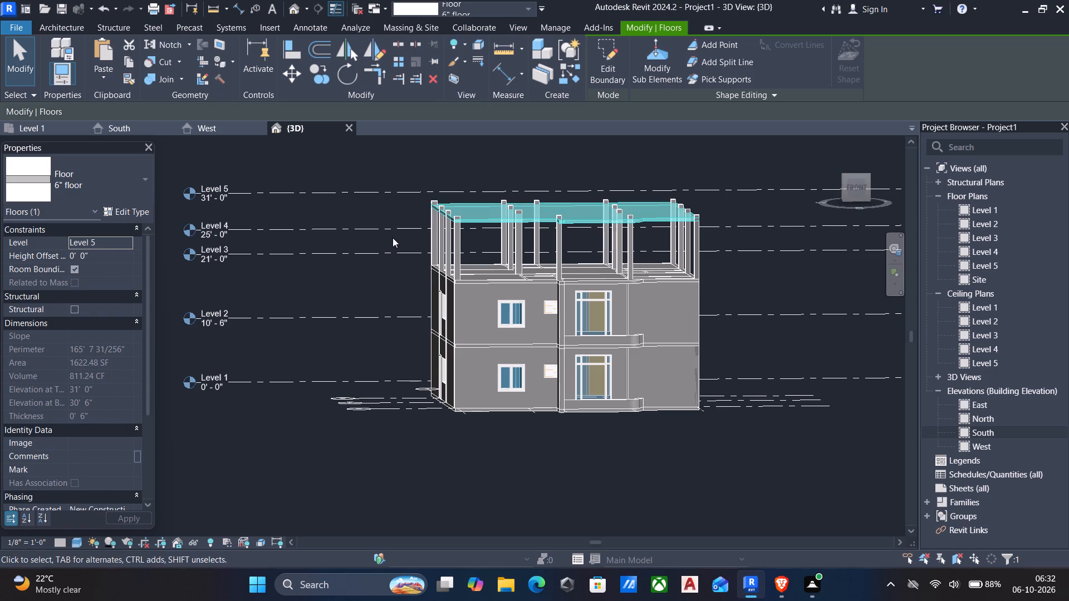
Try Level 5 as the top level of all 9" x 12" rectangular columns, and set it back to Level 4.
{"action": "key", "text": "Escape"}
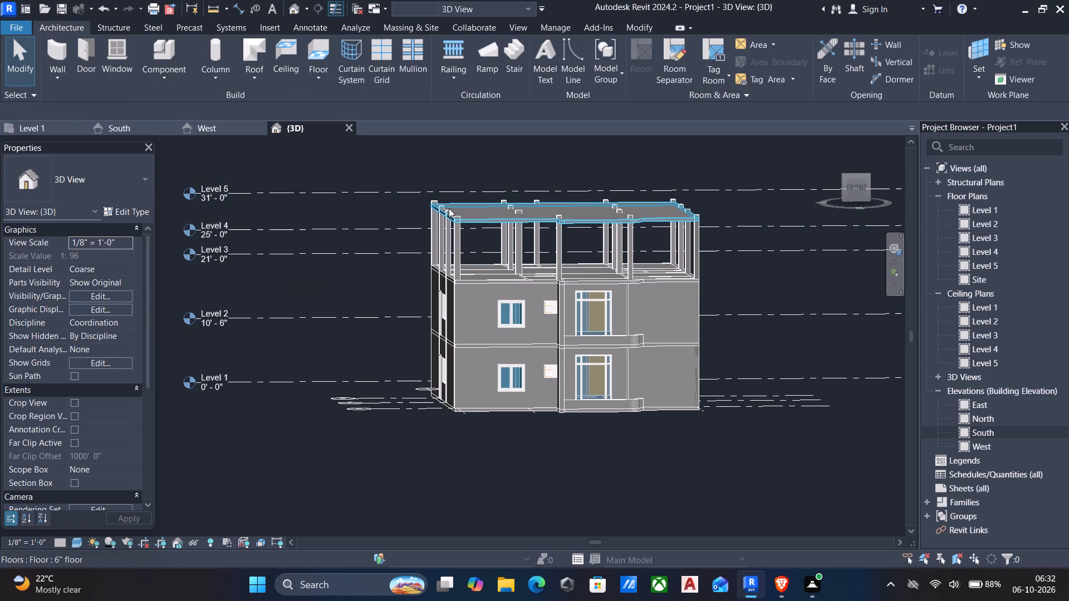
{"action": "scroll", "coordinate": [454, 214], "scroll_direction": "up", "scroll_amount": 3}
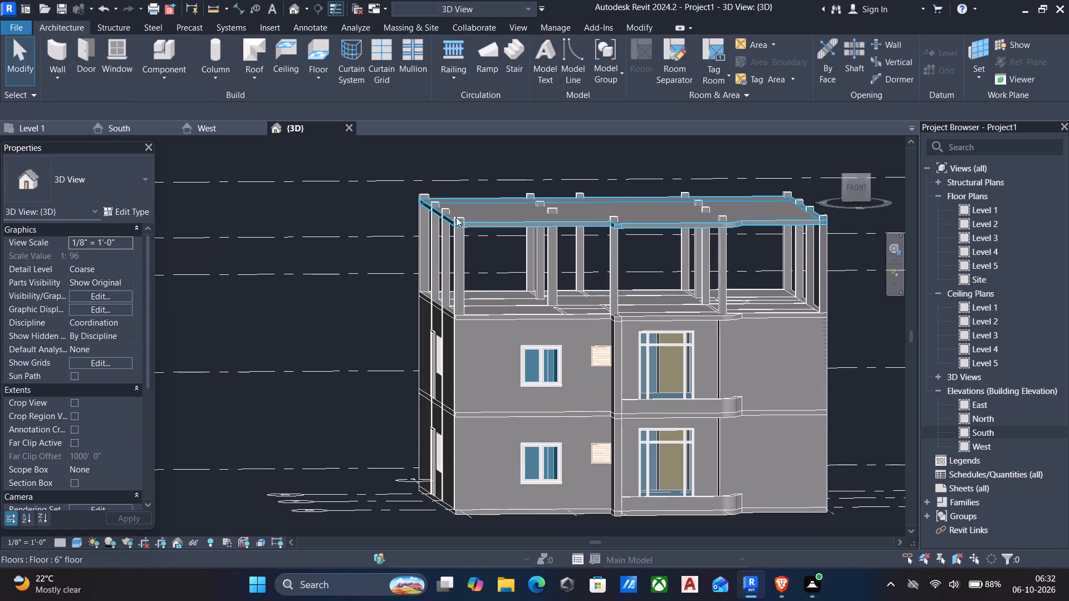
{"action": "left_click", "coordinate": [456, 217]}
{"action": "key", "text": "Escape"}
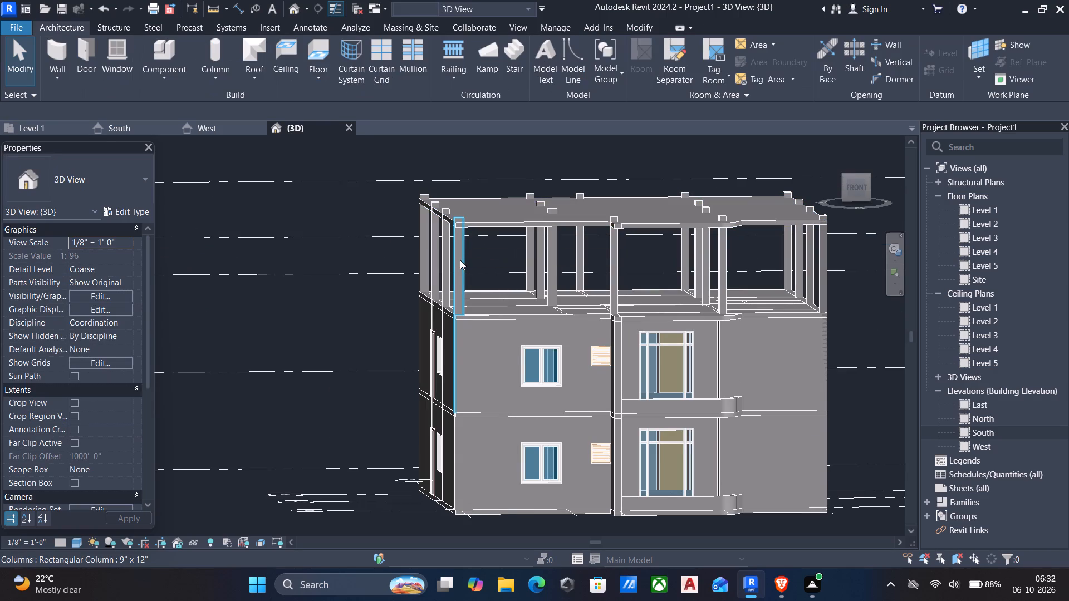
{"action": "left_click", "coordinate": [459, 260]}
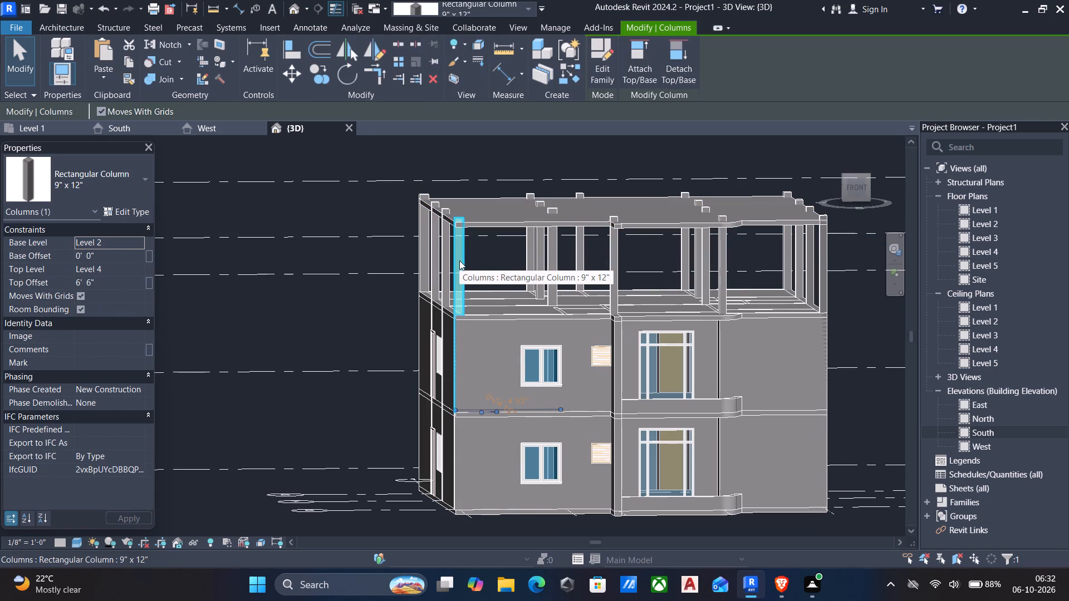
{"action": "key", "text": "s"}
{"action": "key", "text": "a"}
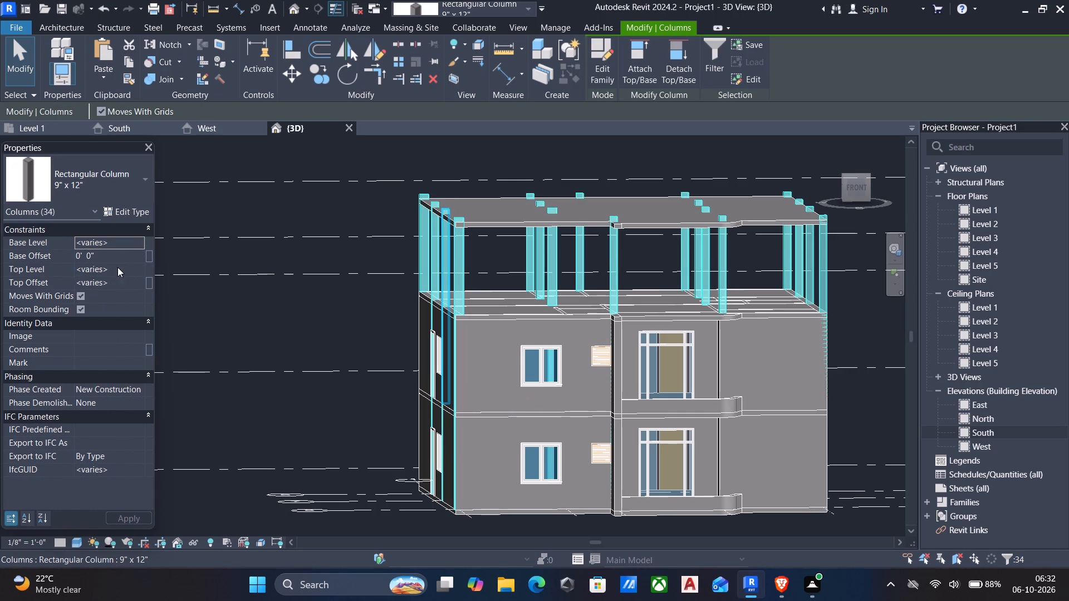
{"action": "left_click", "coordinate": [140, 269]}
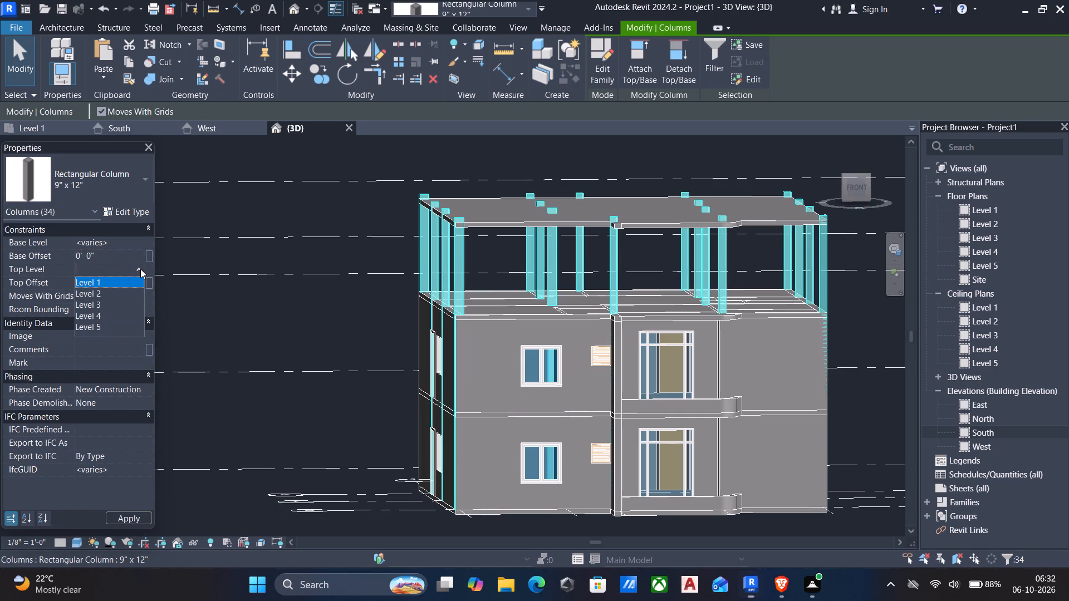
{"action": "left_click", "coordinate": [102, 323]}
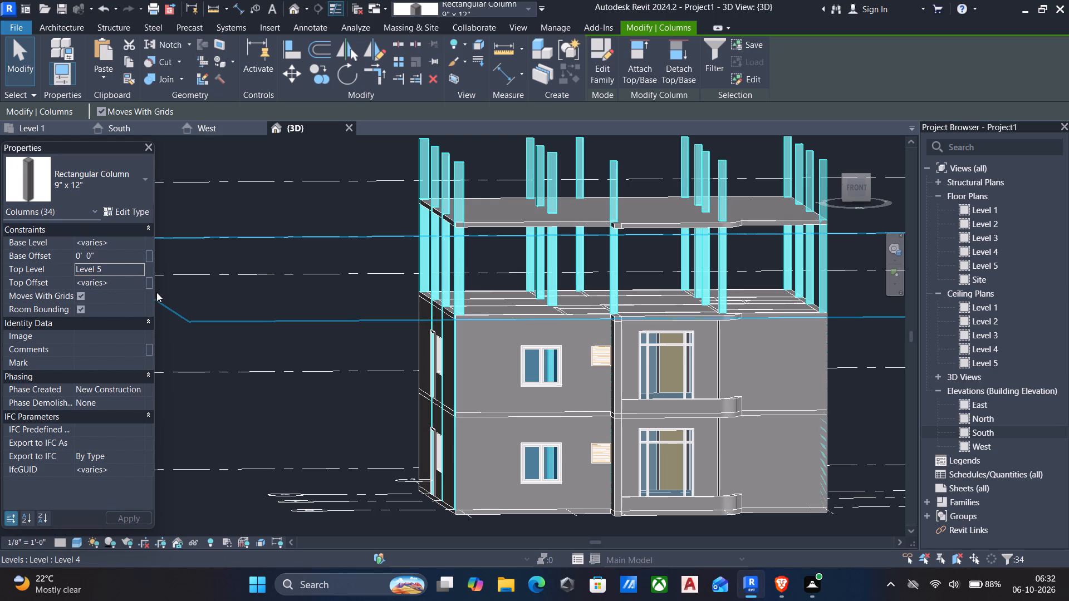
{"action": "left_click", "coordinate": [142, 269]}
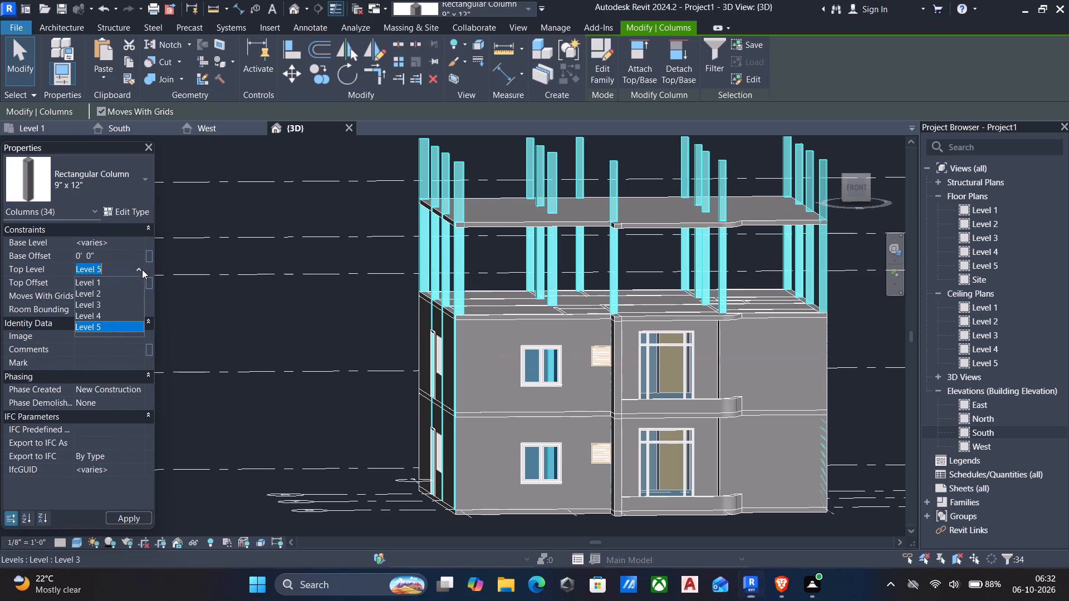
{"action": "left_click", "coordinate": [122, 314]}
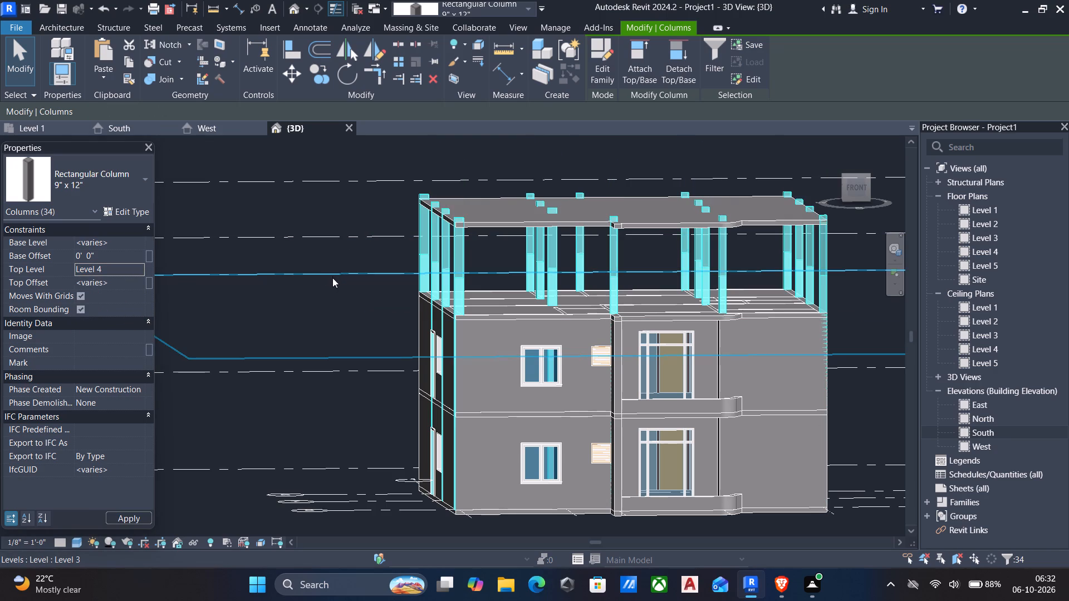
Examine the column tops against the roof slab and level lines in the 3D view and the South elevation.
{"action": "scroll", "coordinate": [334, 279], "scroll_direction": "down", "scroll_amount": 4}
{"action": "middle_click_drag", "start_coordinate": [490, 265], "coordinate": [460, 232], "text": "shift"}
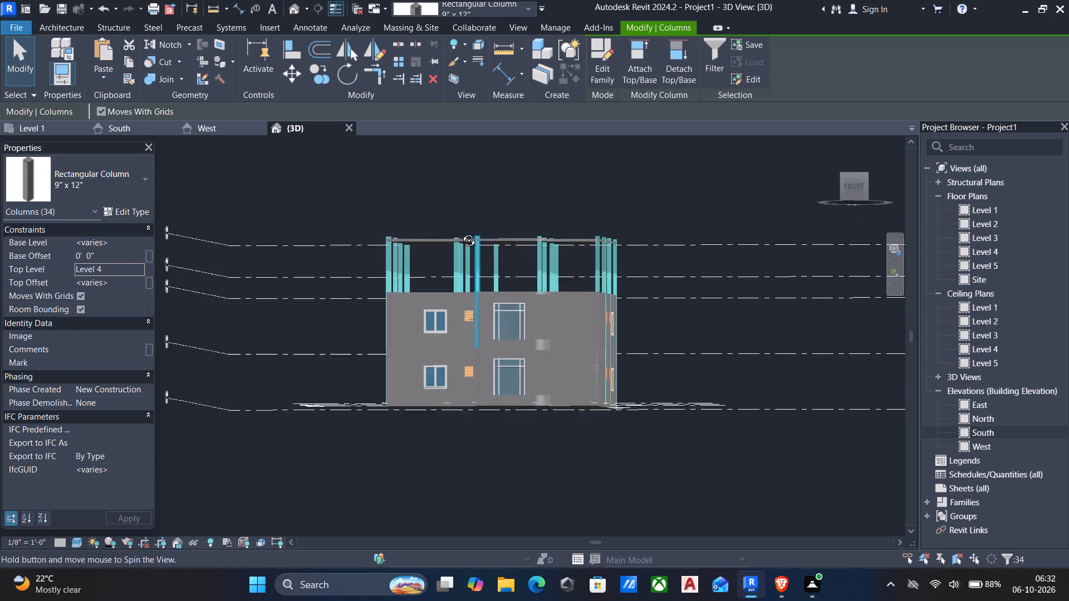
{"action": "middle_click_drag", "start_coordinate": [460, 232], "coordinate": [492, 256], "text": "shift"}
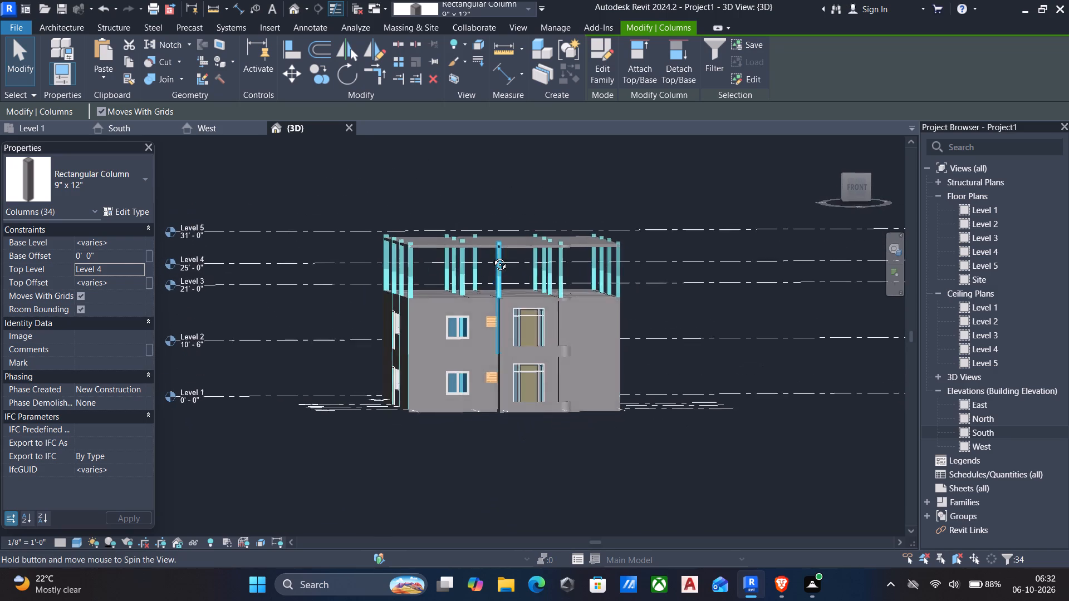
{"action": "middle_click_drag", "start_coordinate": [492, 256], "coordinate": [492, 255], "text": "shift"}
{"action": "double_click", "coordinate": [995, 432]}
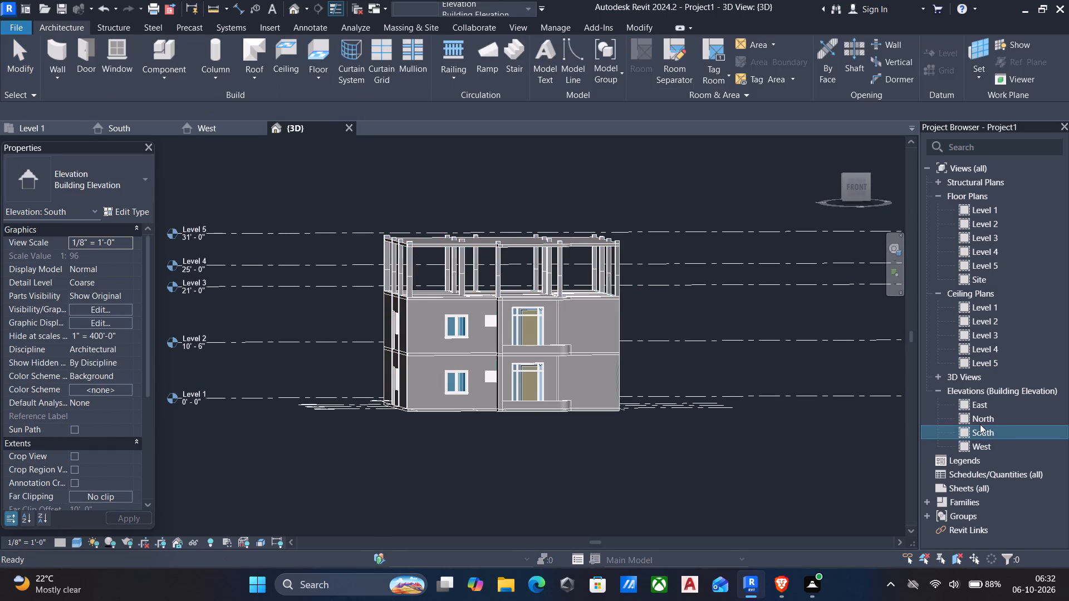
{"action": "scroll", "coordinate": [470, 272], "scroll_direction": "up", "scroll_amount": 5}
{"action": "scroll", "coordinate": [542, 287], "scroll_direction": "up", "scroll_amount": 4}
{"action": "scroll", "coordinate": [542, 288], "scroll_direction": "down", "scroll_amount": 5}
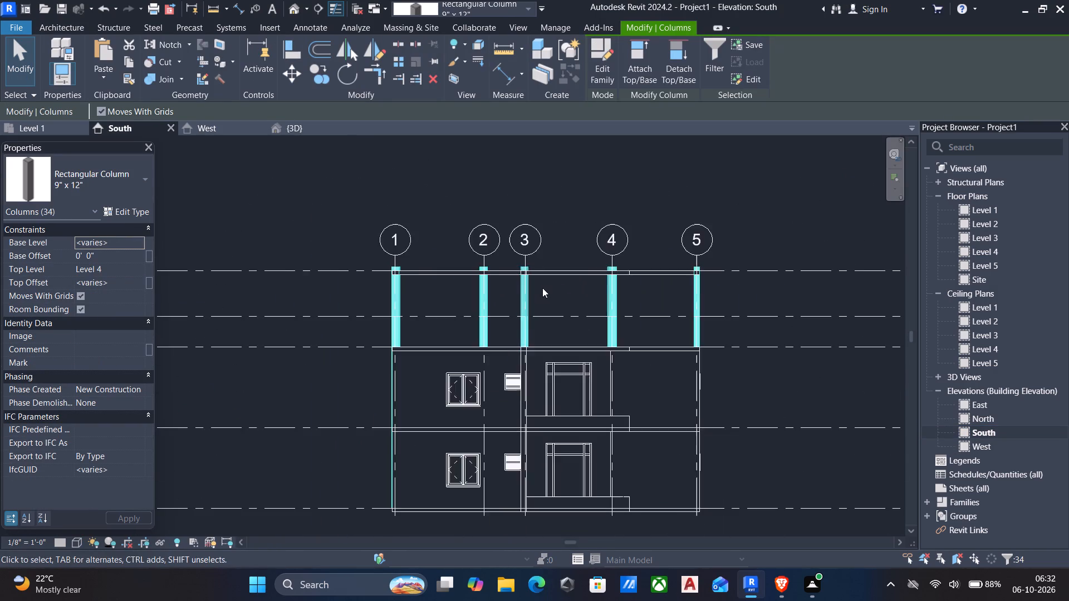
{"action": "scroll", "coordinate": [583, 291], "scroll_direction": "down", "scroll_amount": 5}
{"action": "middle_click_drag", "start_coordinate": [768, 291], "coordinate": [670, 306]}
{"action": "scroll", "coordinate": [529, 294], "scroll_direction": "up", "scroll_amount": 11}
{"action": "scroll", "coordinate": [654, 319], "scroll_direction": "down", "scroll_amount": 5}
{"action": "scroll", "coordinate": [733, 326], "scroll_direction": "down", "scroll_amount": 1}
{"action": "middle_click_drag", "start_coordinate": [733, 326], "coordinate": [463, 319]}
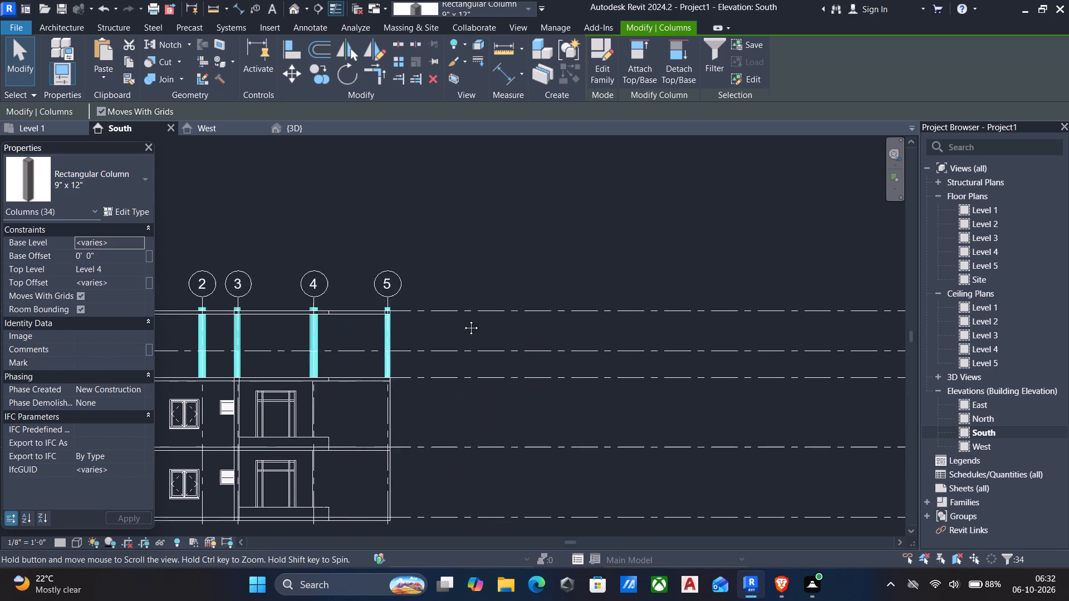
{"action": "middle_click_drag", "start_coordinate": [463, 319], "coordinate": [644, 296]}
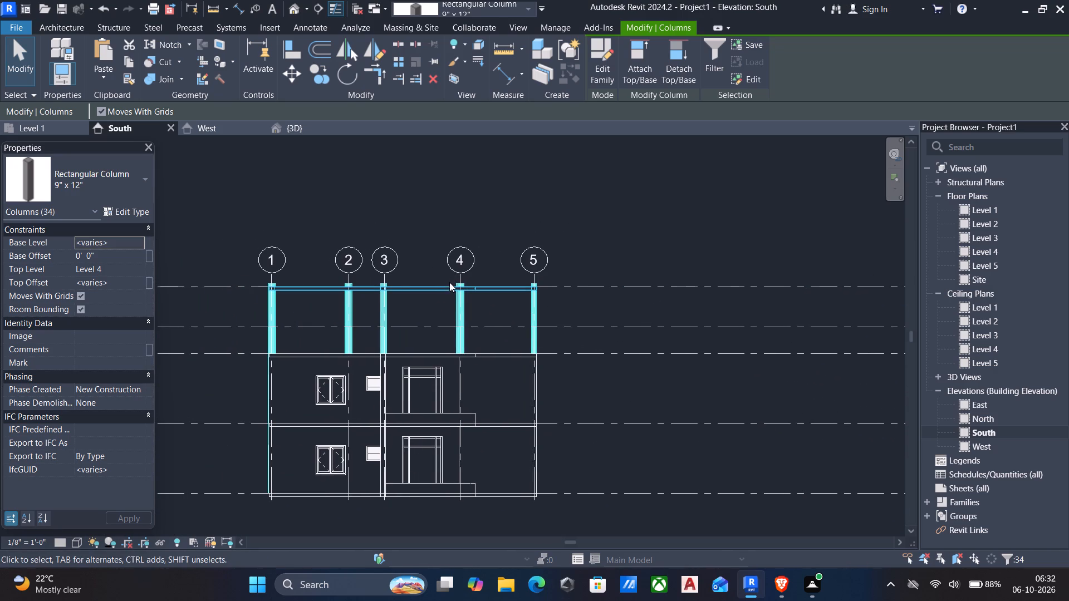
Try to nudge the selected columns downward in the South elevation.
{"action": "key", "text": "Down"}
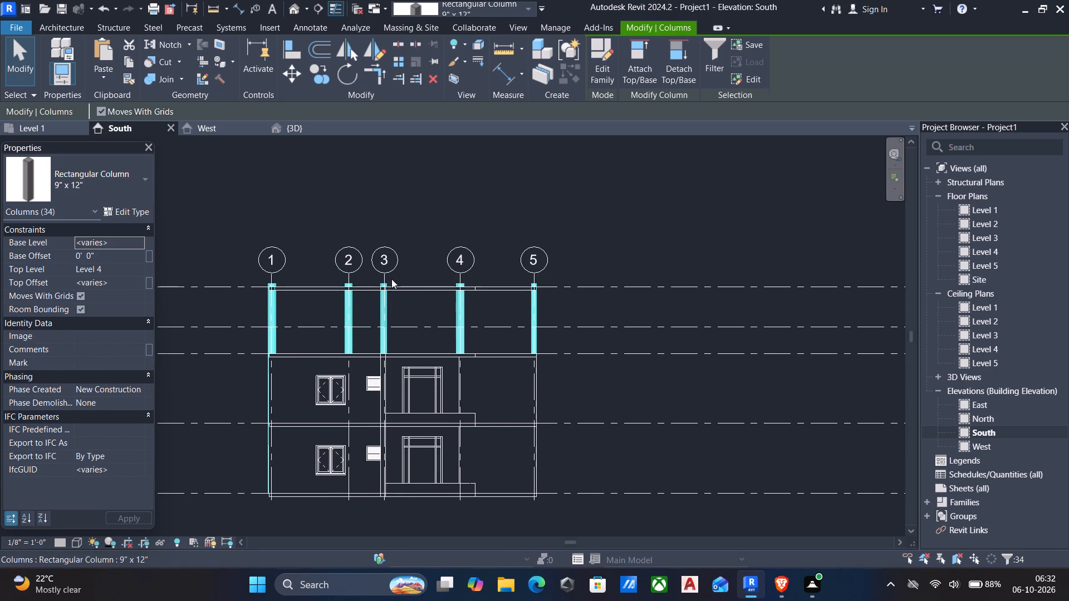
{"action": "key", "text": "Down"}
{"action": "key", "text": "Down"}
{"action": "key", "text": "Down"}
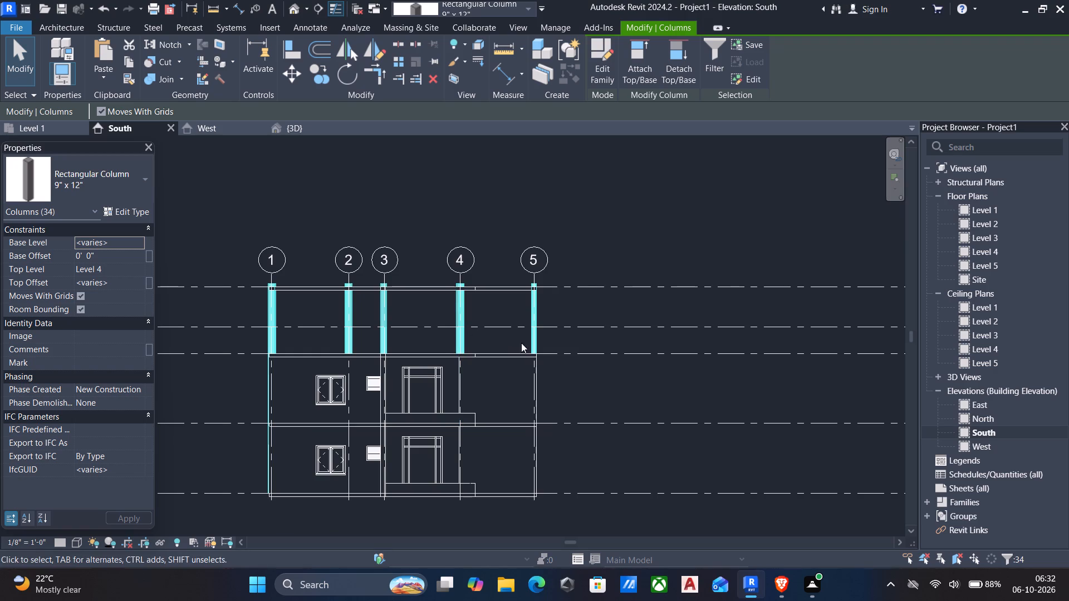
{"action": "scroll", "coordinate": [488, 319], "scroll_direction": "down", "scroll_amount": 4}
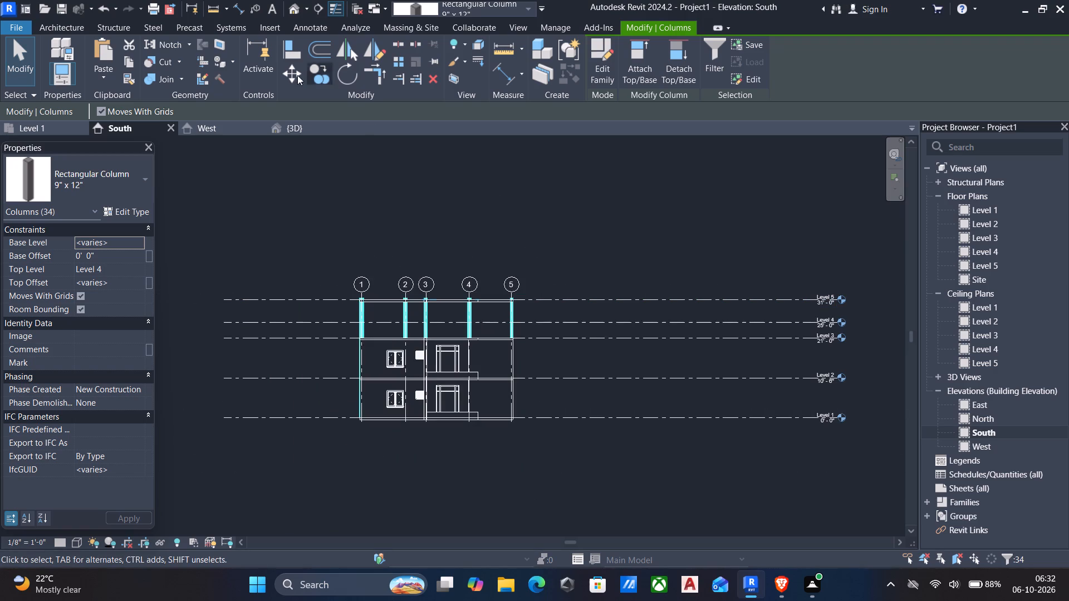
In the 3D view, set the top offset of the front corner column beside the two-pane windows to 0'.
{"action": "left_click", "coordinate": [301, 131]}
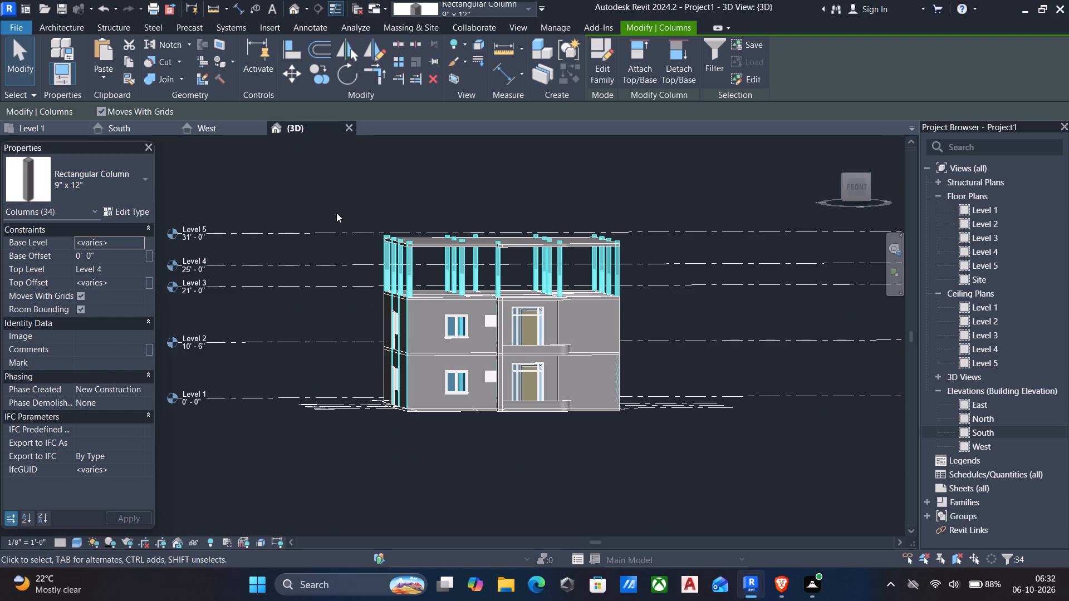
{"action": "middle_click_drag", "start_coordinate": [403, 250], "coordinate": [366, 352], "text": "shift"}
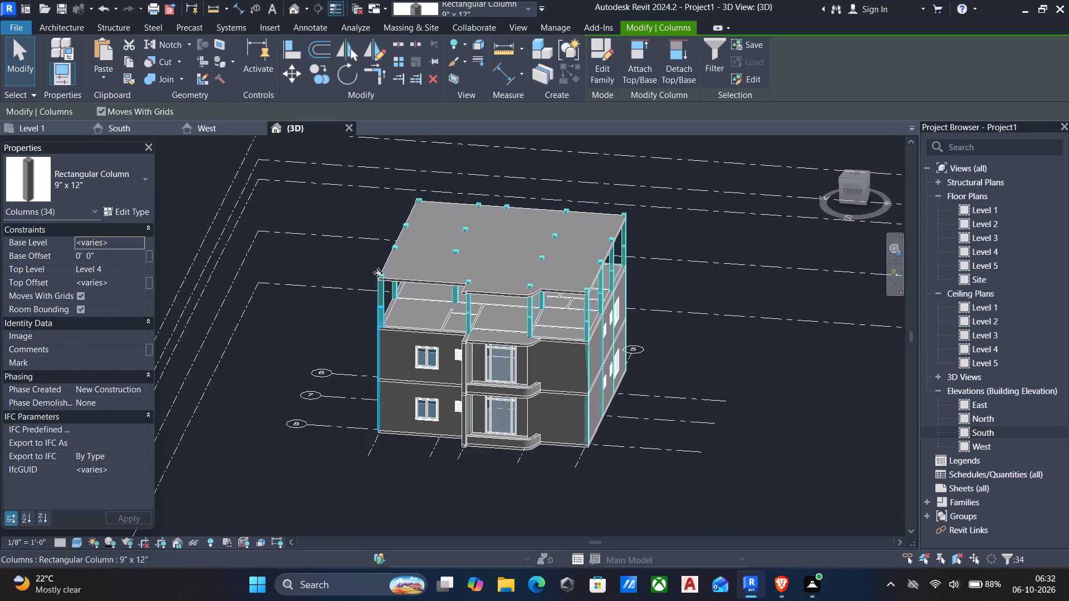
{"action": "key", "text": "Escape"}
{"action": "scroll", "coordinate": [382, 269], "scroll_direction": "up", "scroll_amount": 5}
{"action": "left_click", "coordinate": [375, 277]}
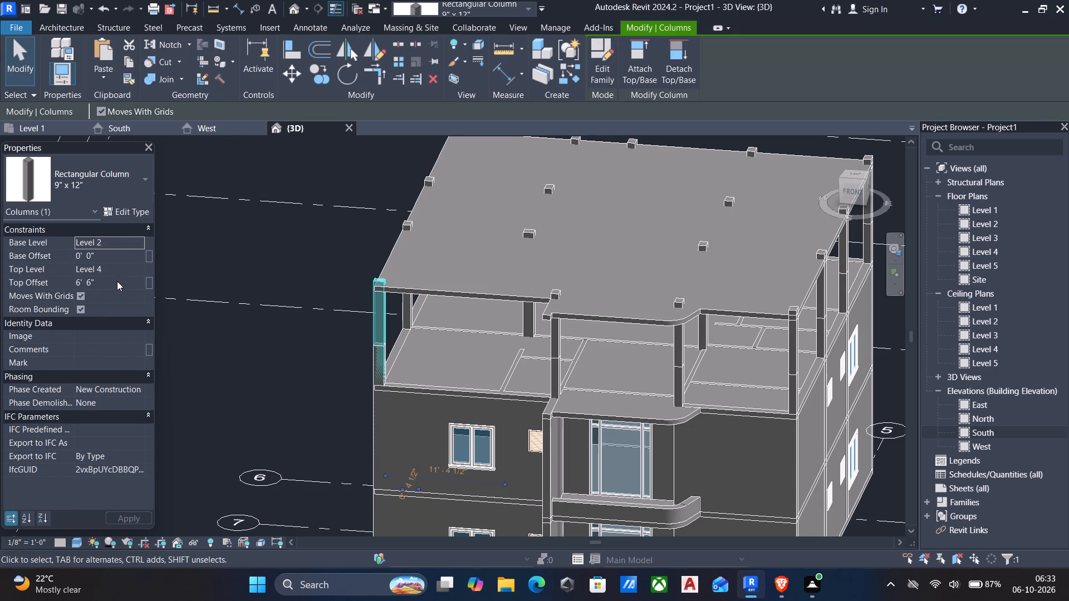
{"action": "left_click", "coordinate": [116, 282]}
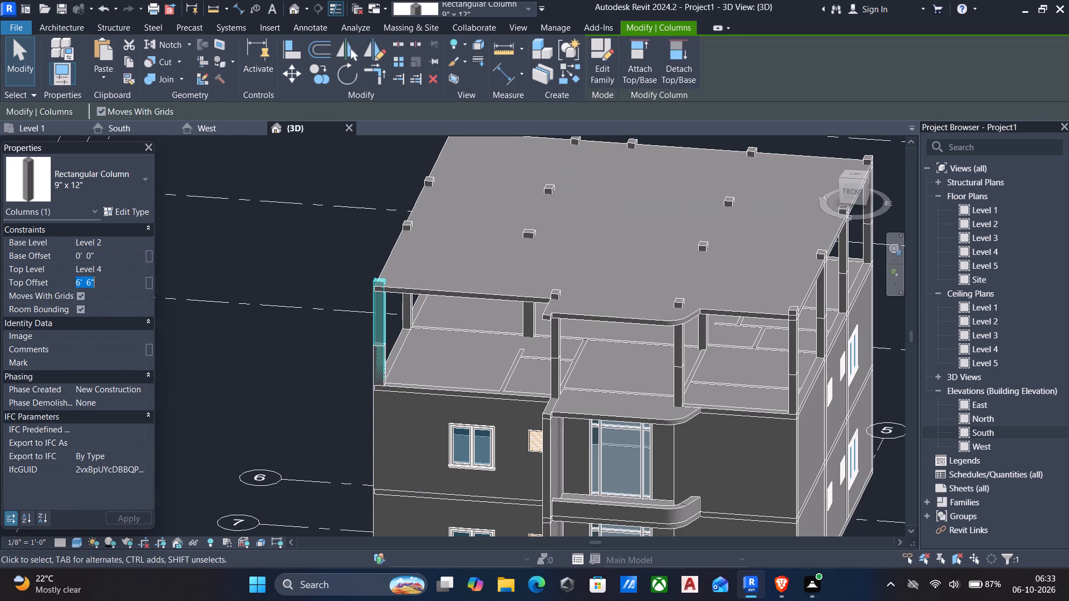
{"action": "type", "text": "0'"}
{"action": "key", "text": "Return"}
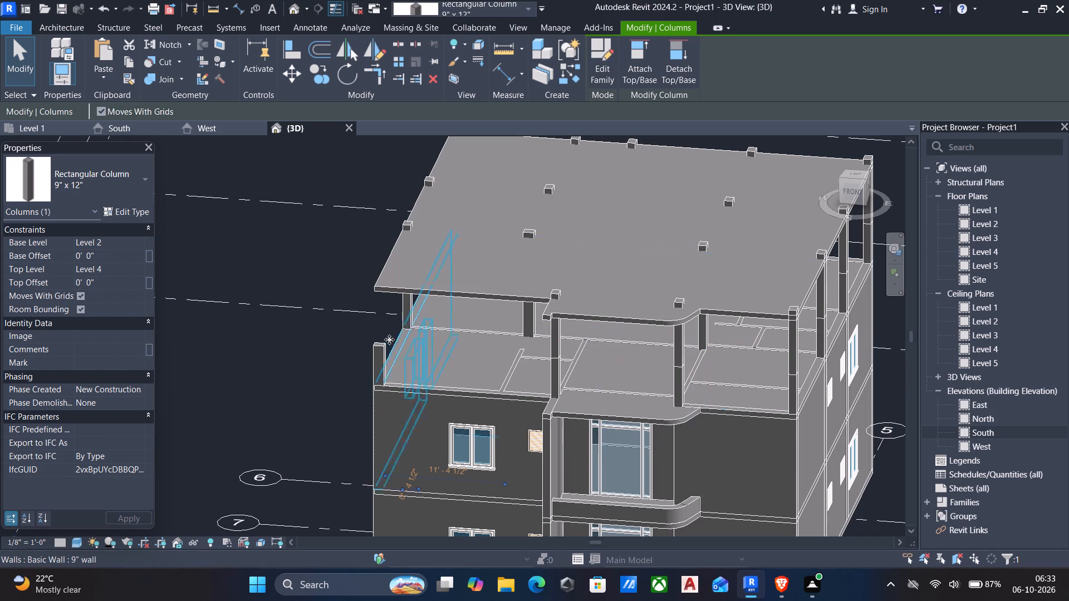
Set the top offset of all 9" x 12" rectangular columns to 0' and their top level to Level 5.
{"action": "left_click", "coordinate": [380, 356]}
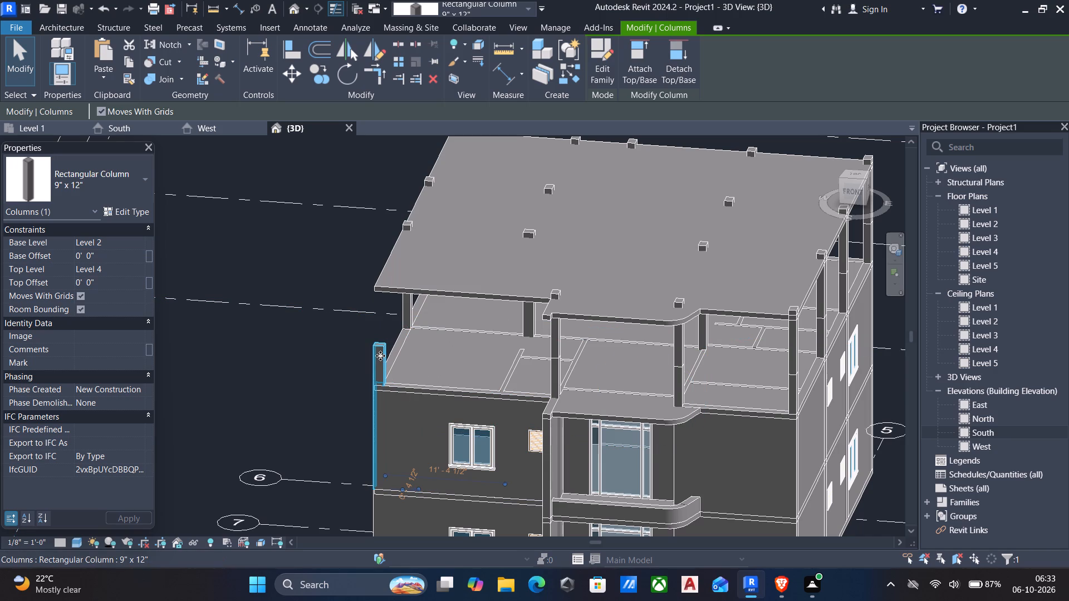
{"action": "key", "text": "Escape"}
{"action": "left_click", "coordinate": [372, 351]}
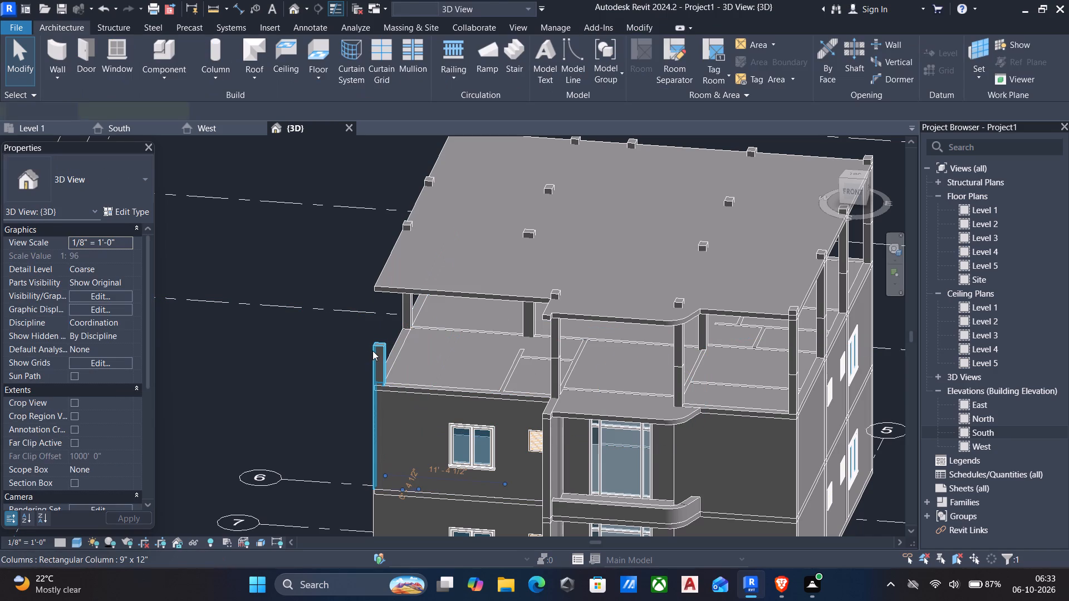
{"action": "type", "text": "sa"}
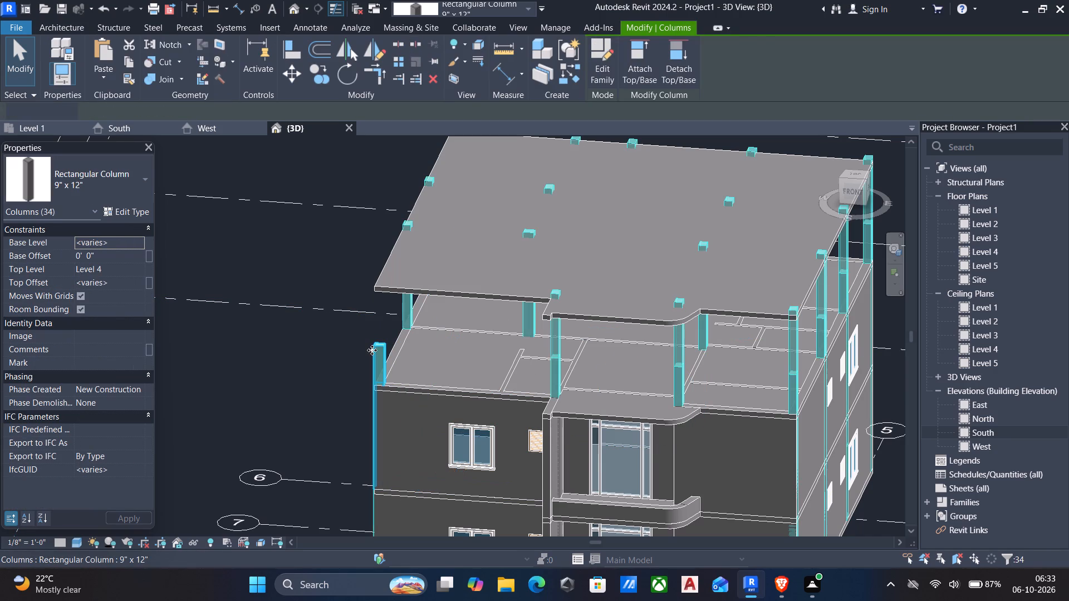
{"action": "left_click", "coordinate": [127, 279]}
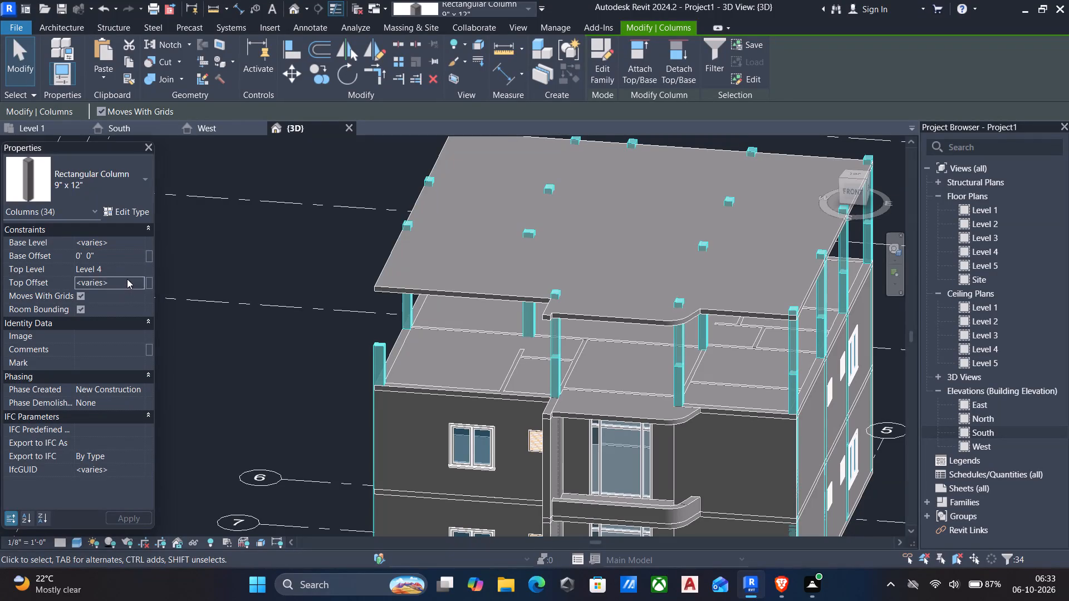
{"action": "key", "text": "0"}
{"action": "key", "text": "apostrophe"}
{"action": "key", "text": "Return"}
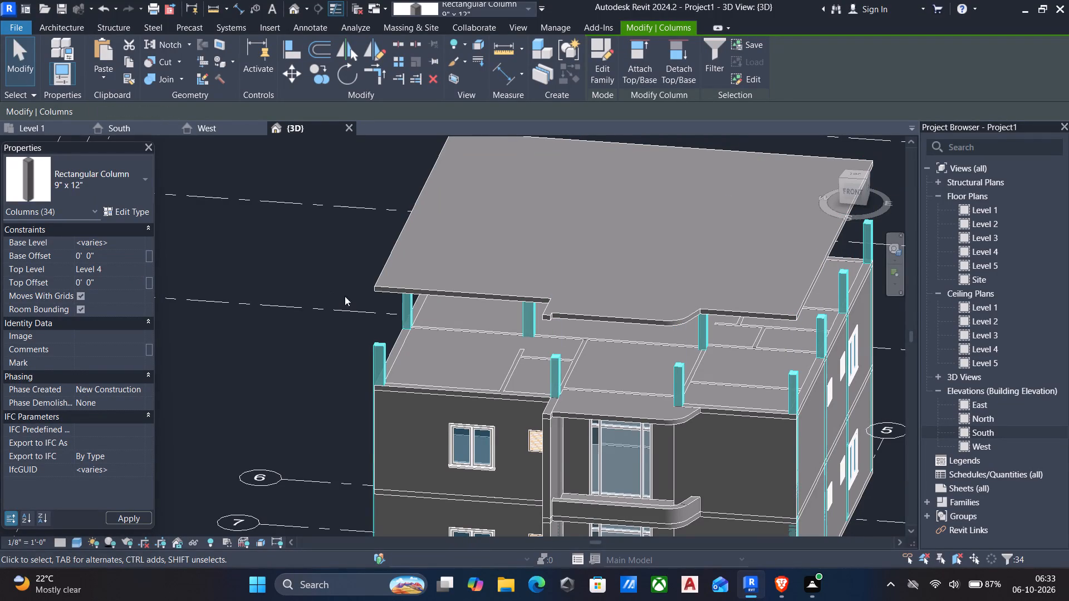
{"action": "left_click", "coordinate": [144, 268]}
{"action": "left_click", "coordinate": [95, 324]}
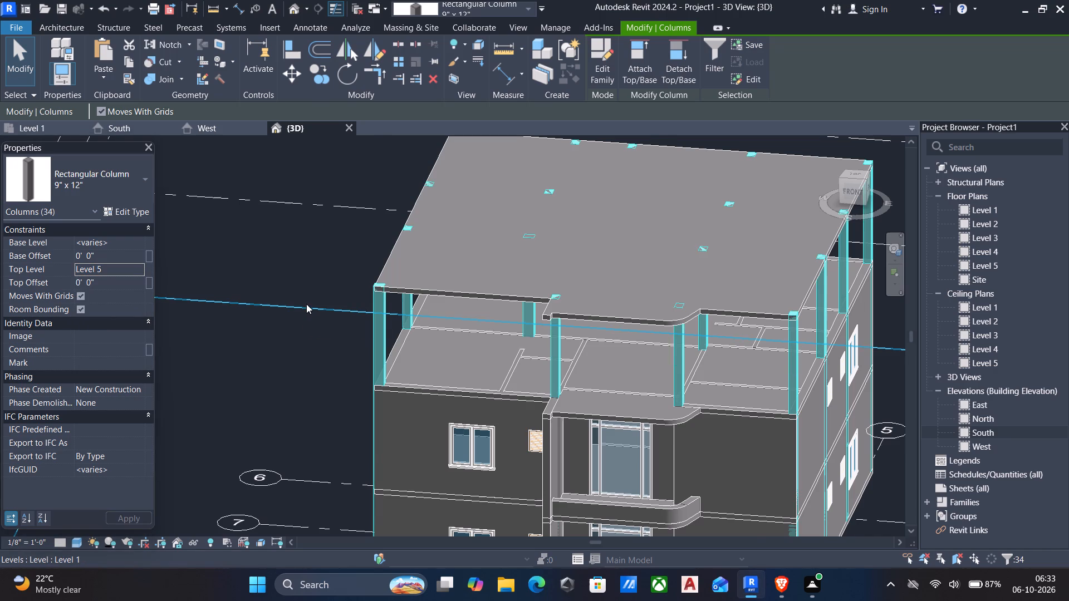
Examine the columns, roof slab and front facade from several sides in the 3D view.
{"action": "scroll", "coordinate": [306, 304], "scroll_direction": "down", "scroll_amount": 1}
{"action": "middle_click_drag", "start_coordinate": [306, 304], "coordinate": [344, 178], "text": "shift"}
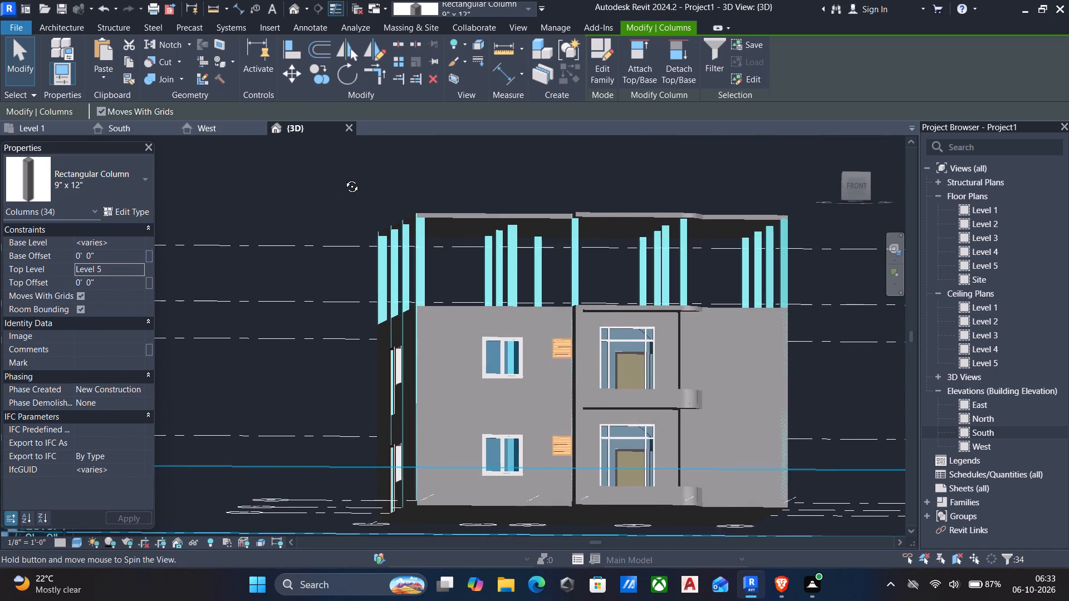
{"action": "middle_click_drag", "start_coordinate": [344, 178], "coordinate": [515, 284], "text": "shift"}
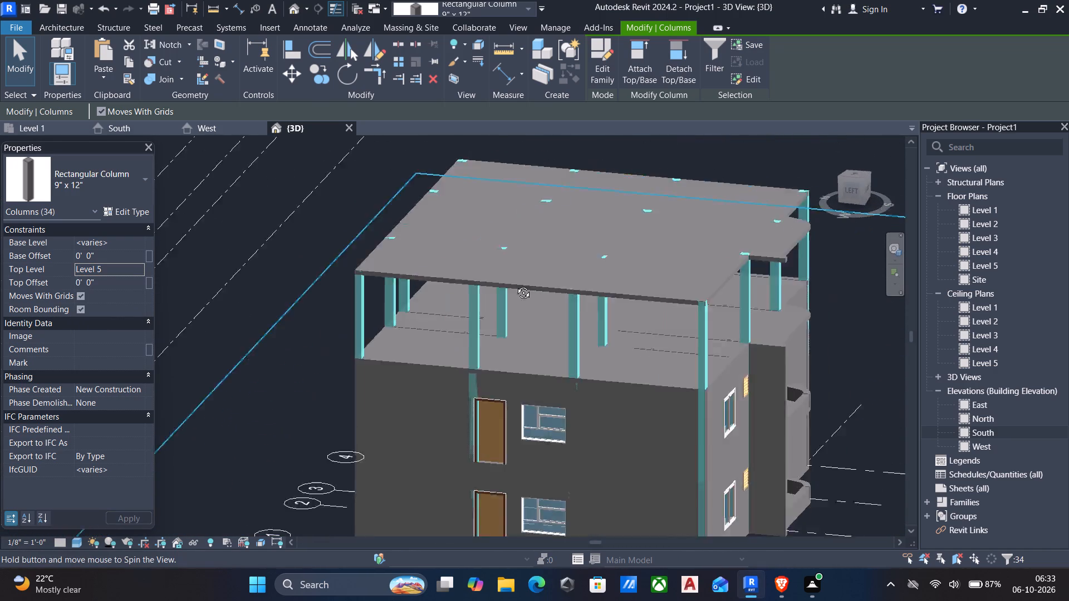
{"action": "middle_click_drag", "start_coordinate": [515, 284], "coordinate": [530, 284], "text": "shift"}
{"action": "key", "text": "Escape"}
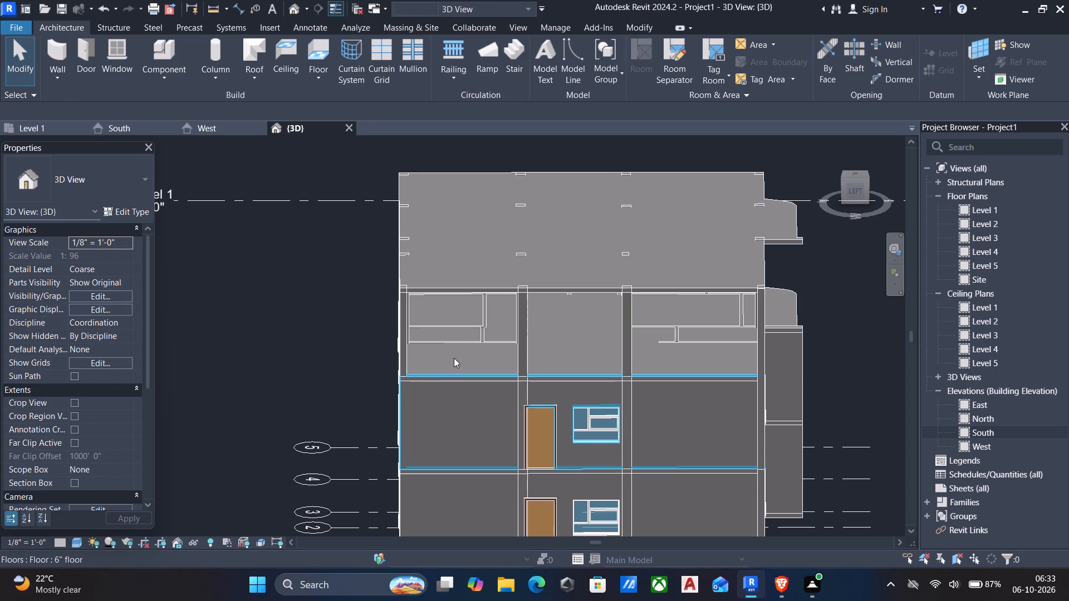
{"action": "scroll", "coordinate": [397, 304], "scroll_direction": "down", "scroll_amount": 3}
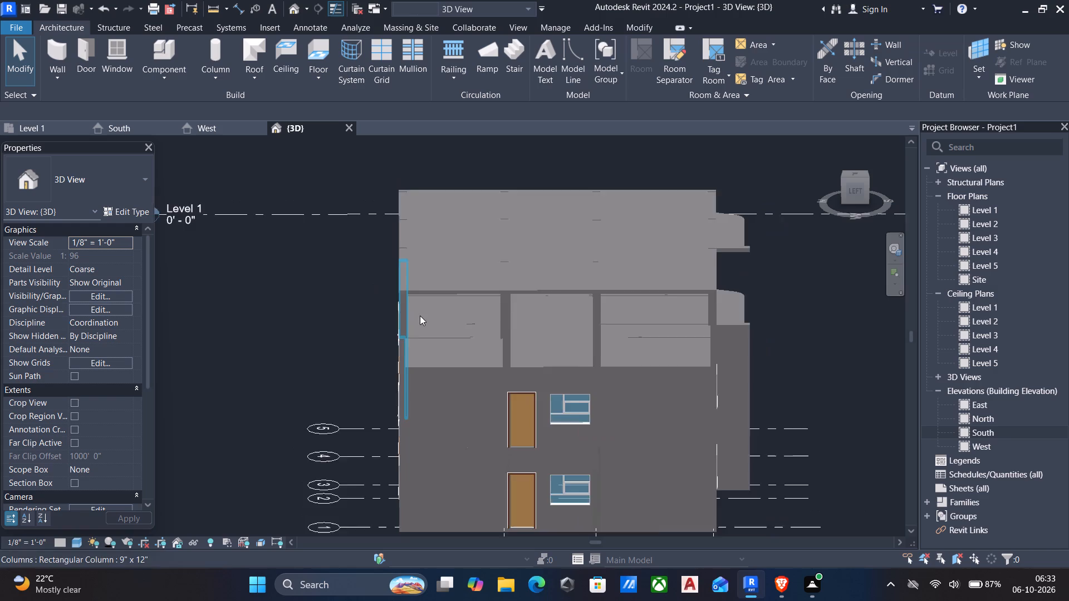
{"action": "middle_click_drag", "start_coordinate": [570, 327], "coordinate": [444, 294]}
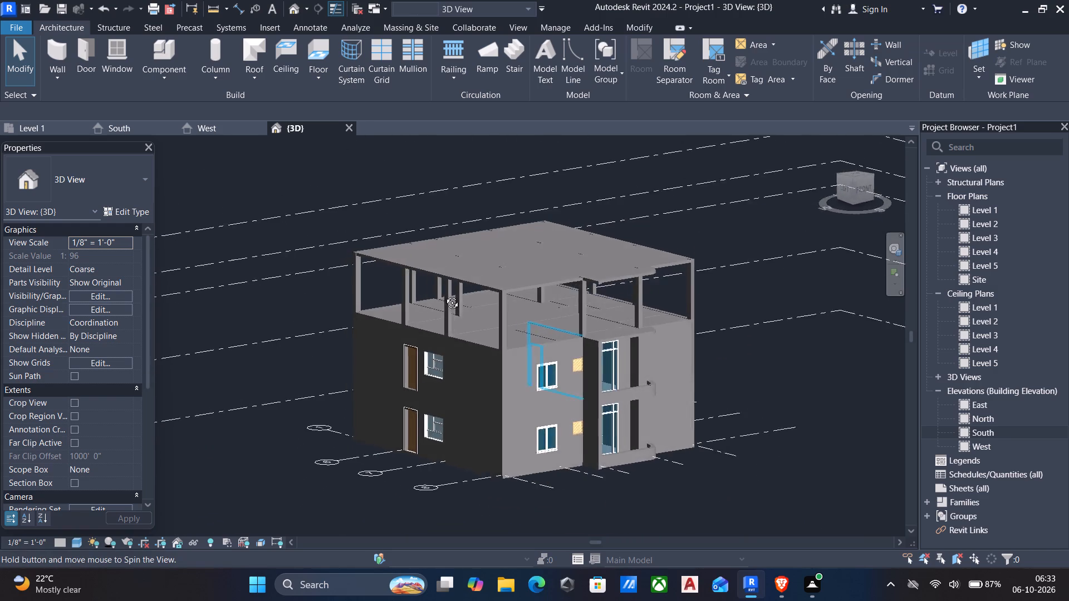
{"action": "middle_click_drag", "start_coordinate": [444, 294], "coordinate": [381, 284]}
{"action": "scroll", "coordinate": [372, 292], "scroll_direction": "down", "scroll_amount": 1}
{"action": "scroll", "coordinate": [521, 384], "scroll_direction": "up", "scroll_amount": 6}
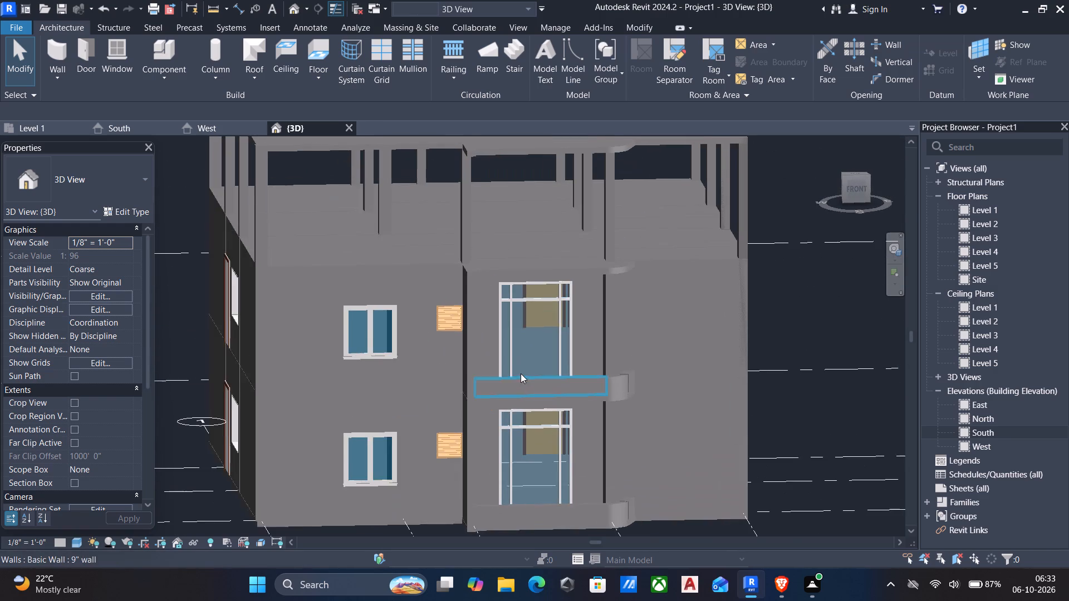
Start an in-place component in the Generic Models category, named Generic Models 1.
{"action": "scroll", "coordinate": [615, 371], "scroll_direction": "down", "scroll_amount": 2}
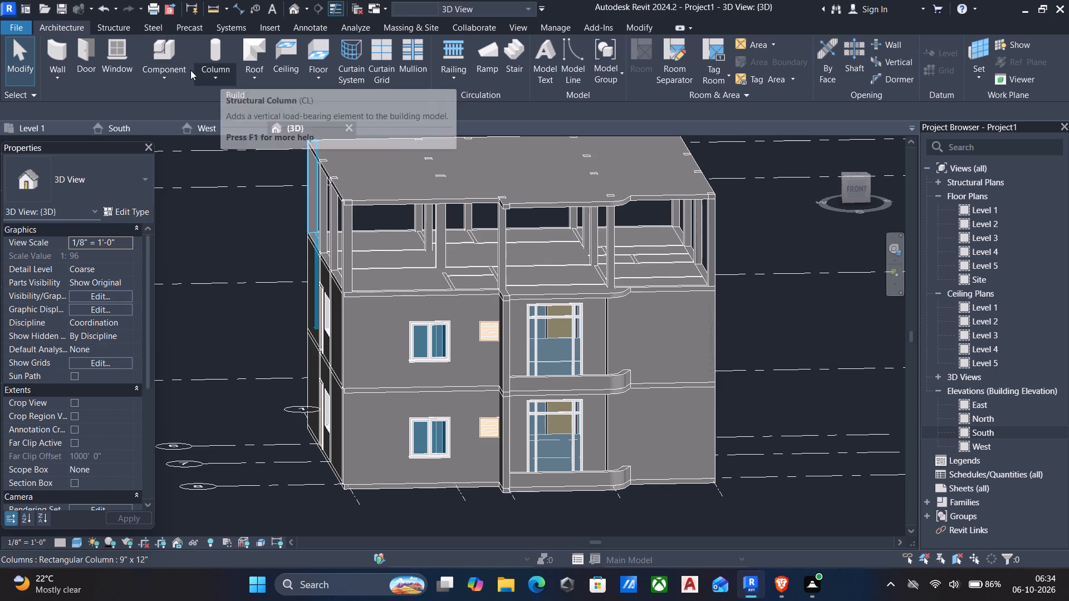
{"action": "left_click", "coordinate": [162, 77]}
{"action": "left_click", "coordinate": [171, 125]}
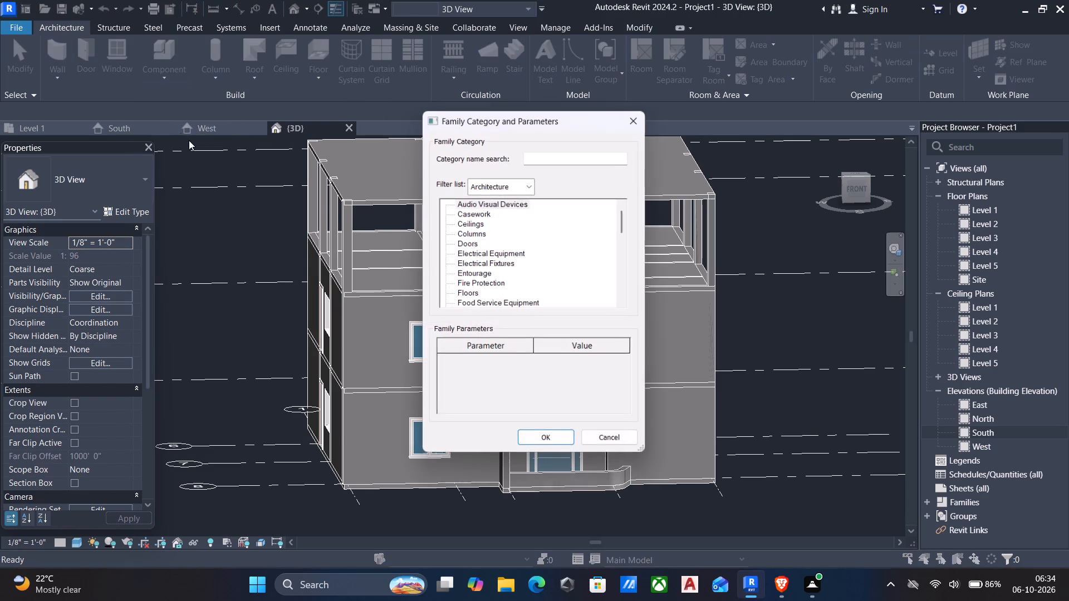
{"action": "scroll", "coordinate": [481, 241], "scroll_direction": "down", "scroll_amount": 7}
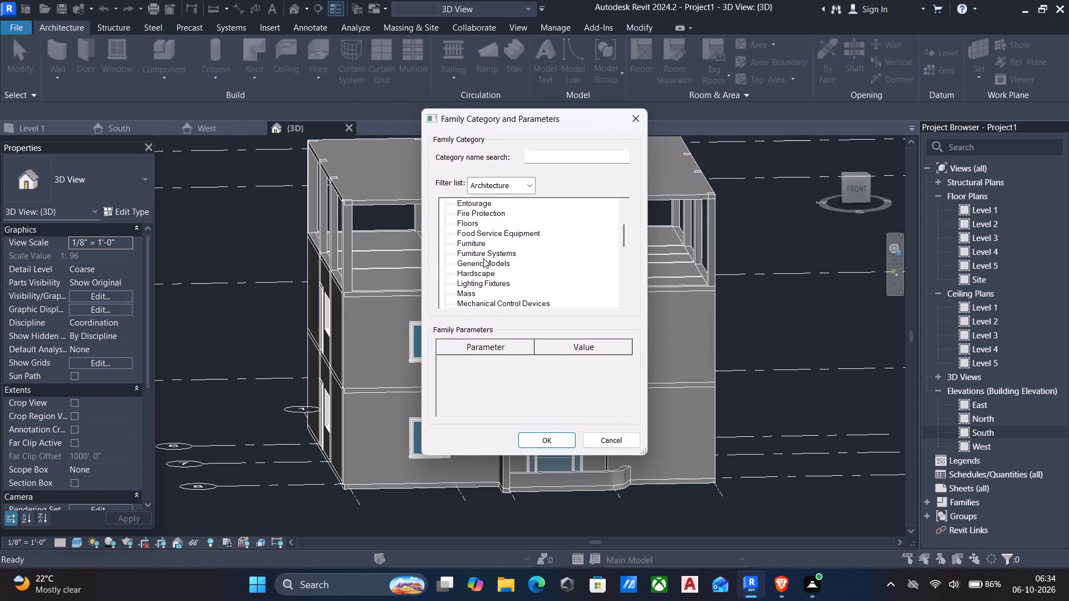
{"action": "left_click", "coordinate": [484, 261]}
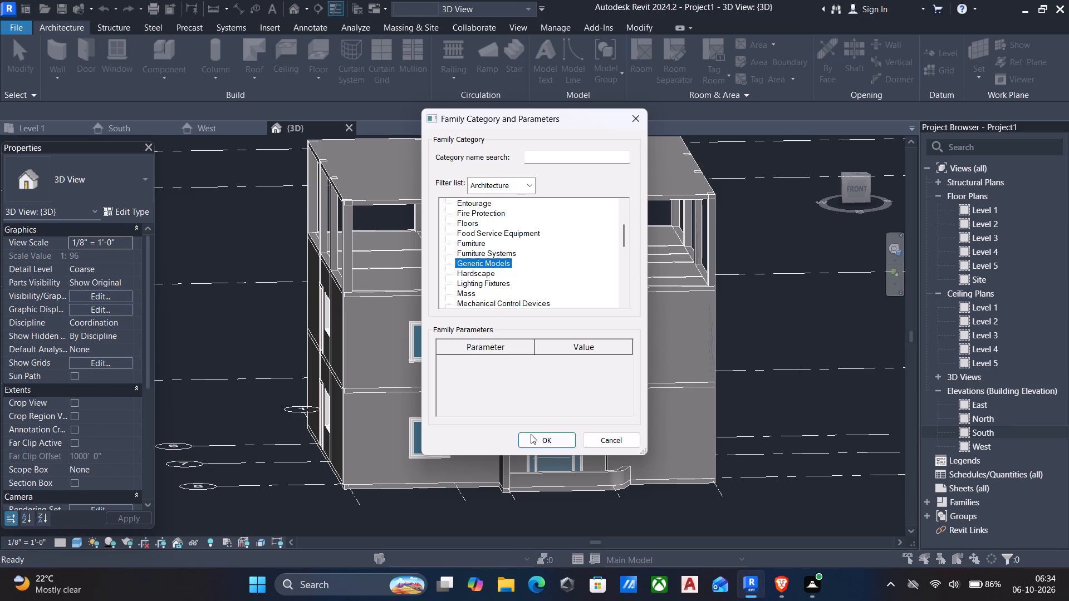
{"action": "left_click", "coordinate": [531, 435]}
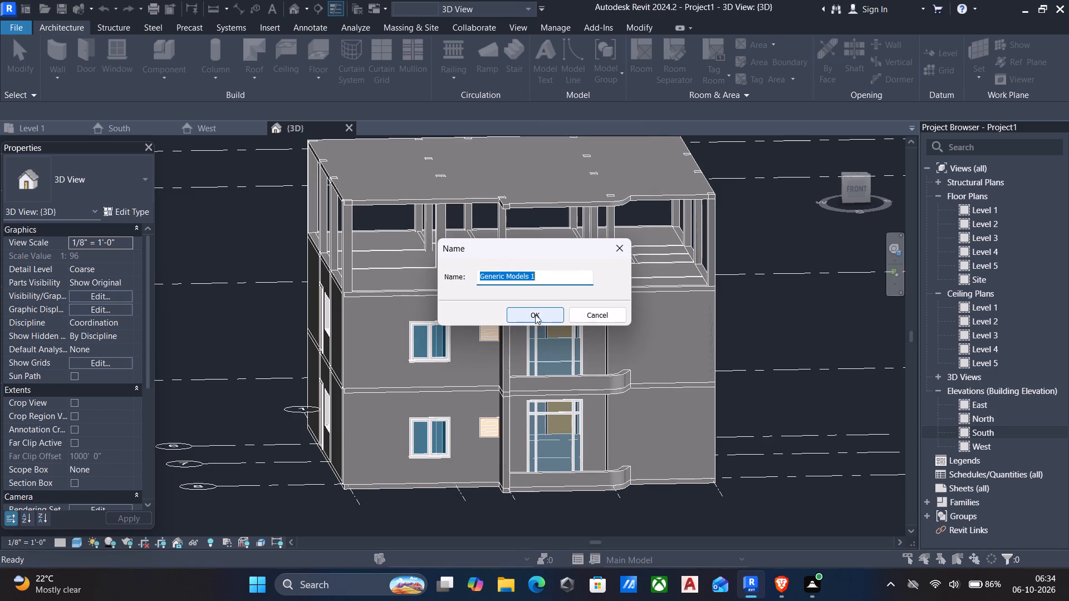
{"action": "left_click", "coordinate": [536, 314]}
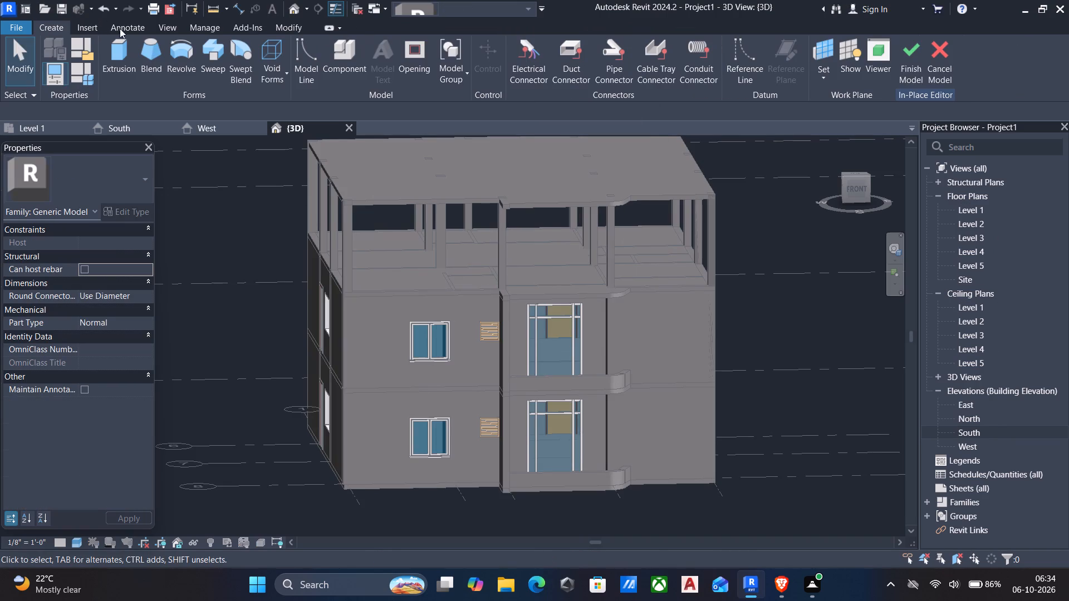
Start an extrusion on the front face of the mid-level 6" floor and sketch a rectangle about 16' high, offset 6" around both two-pane windows.
{"action": "left_click", "coordinate": [125, 50]}
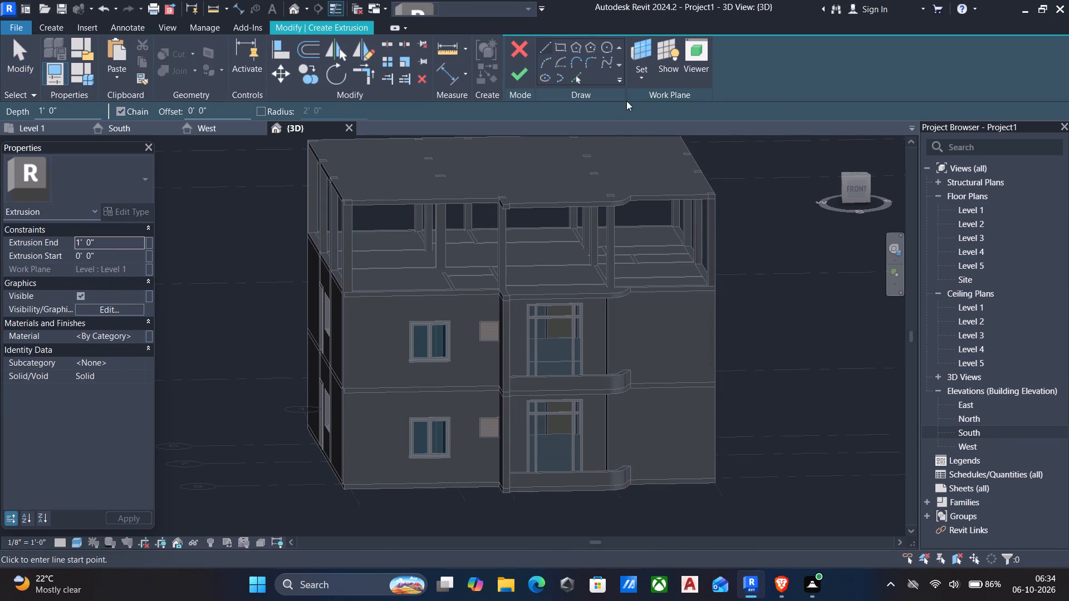
{"action": "left_click", "coordinate": [637, 80]}
{"action": "left_click", "coordinate": [656, 132]}
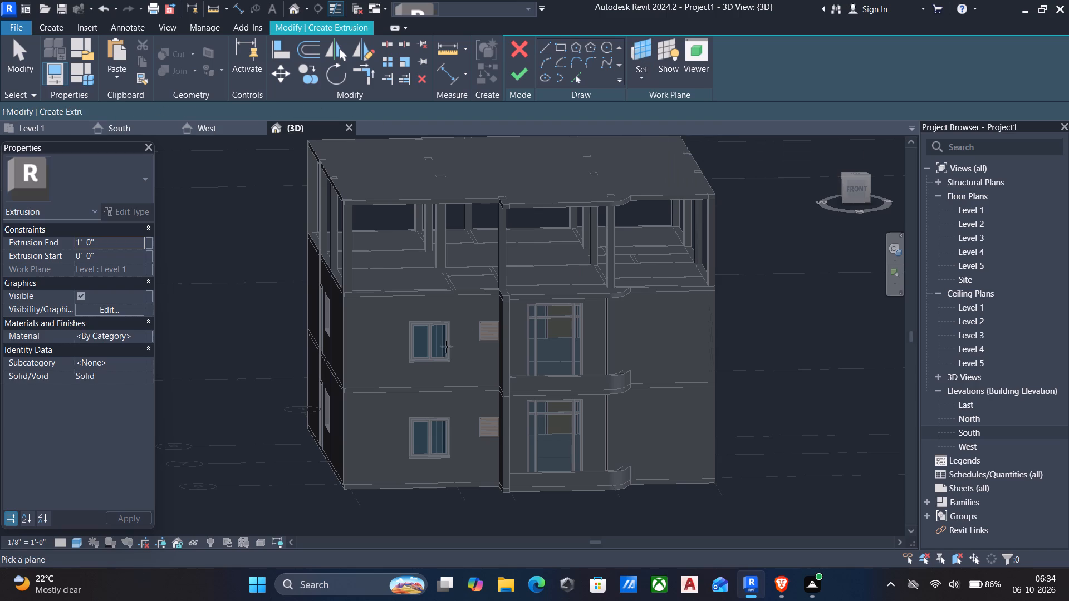
{"action": "scroll", "coordinate": [370, 387], "scroll_direction": "up", "scroll_amount": 4}
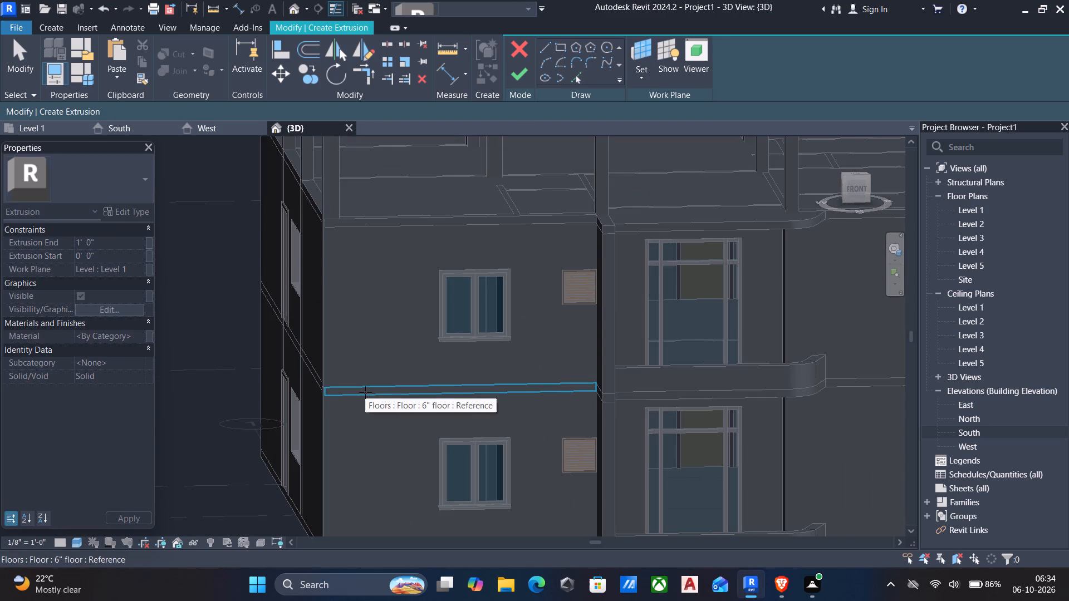
{"action": "left_click", "coordinate": [365, 392]}
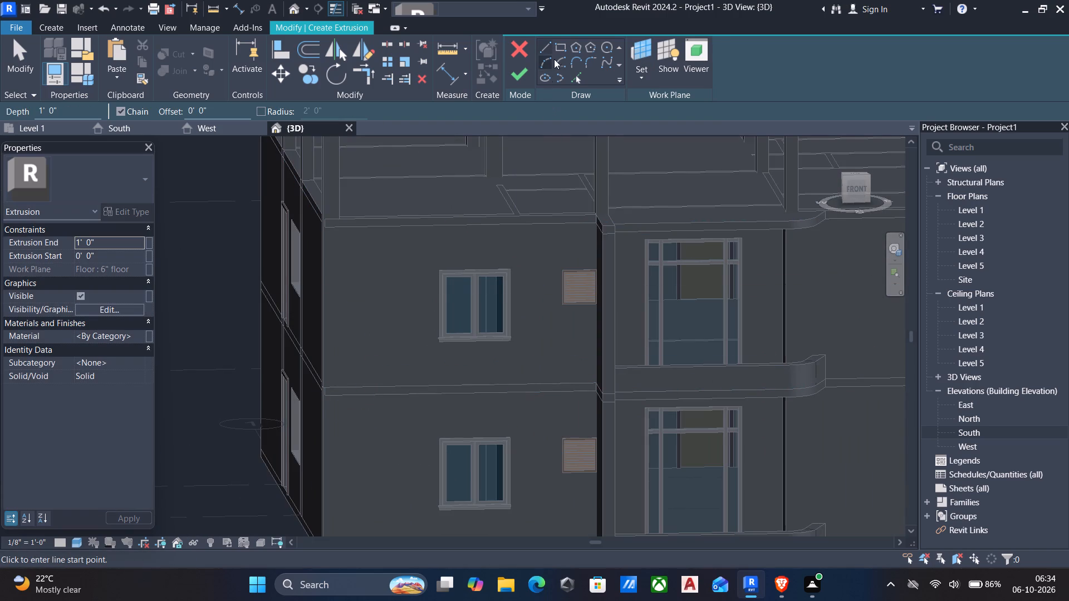
{"action": "left_click", "coordinate": [555, 50]}
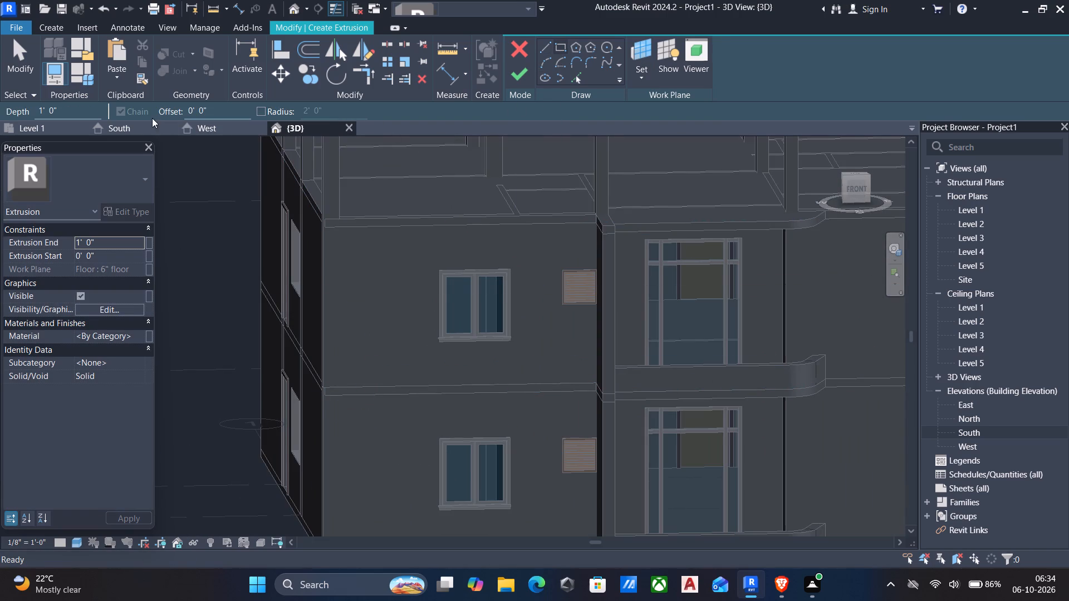
{"action": "left_click_drag", "start_coordinate": [224, 109], "coordinate": [224, 109]}
{"action": "left_click_drag", "start_coordinate": [224, 109], "coordinate": [55, 97]}
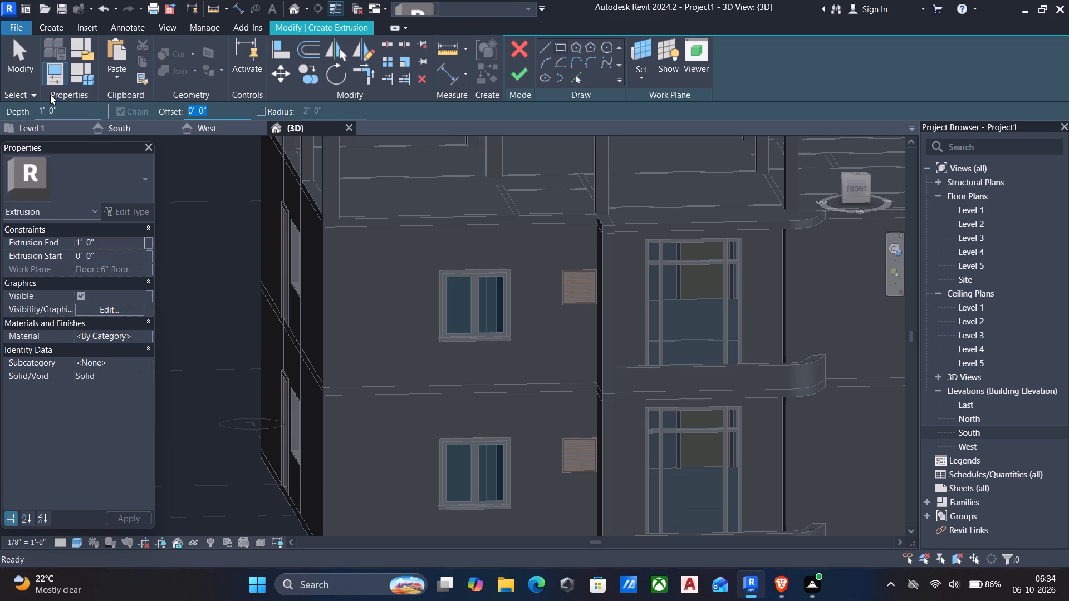
{"action": "type", "text": "6\""}
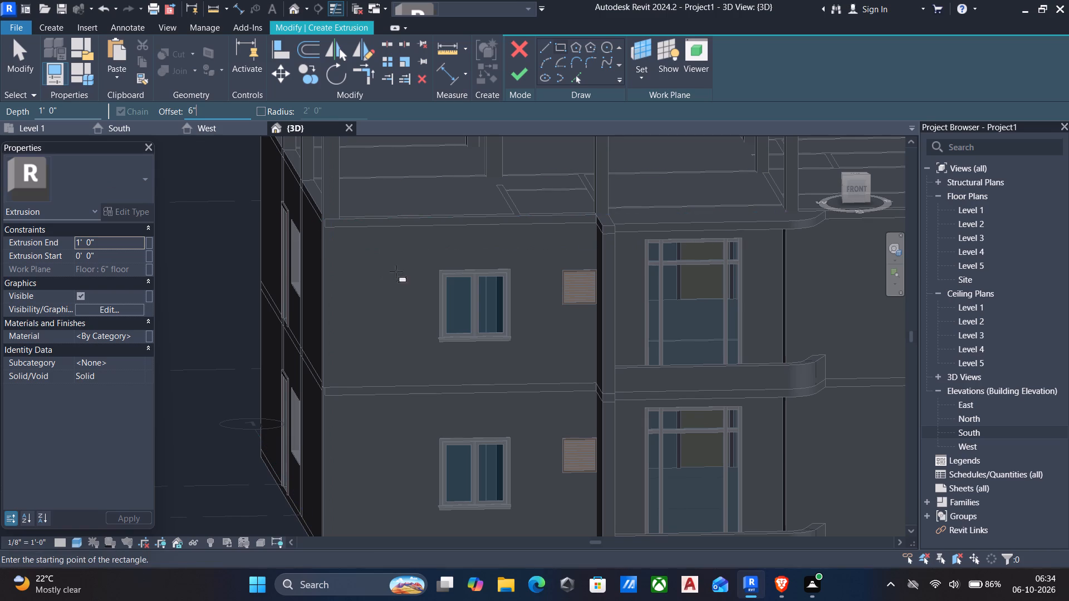
{"action": "left_click", "coordinate": [436, 269]}
{"action": "middle_click_drag", "start_coordinate": [463, 375], "coordinate": [460, 376]}
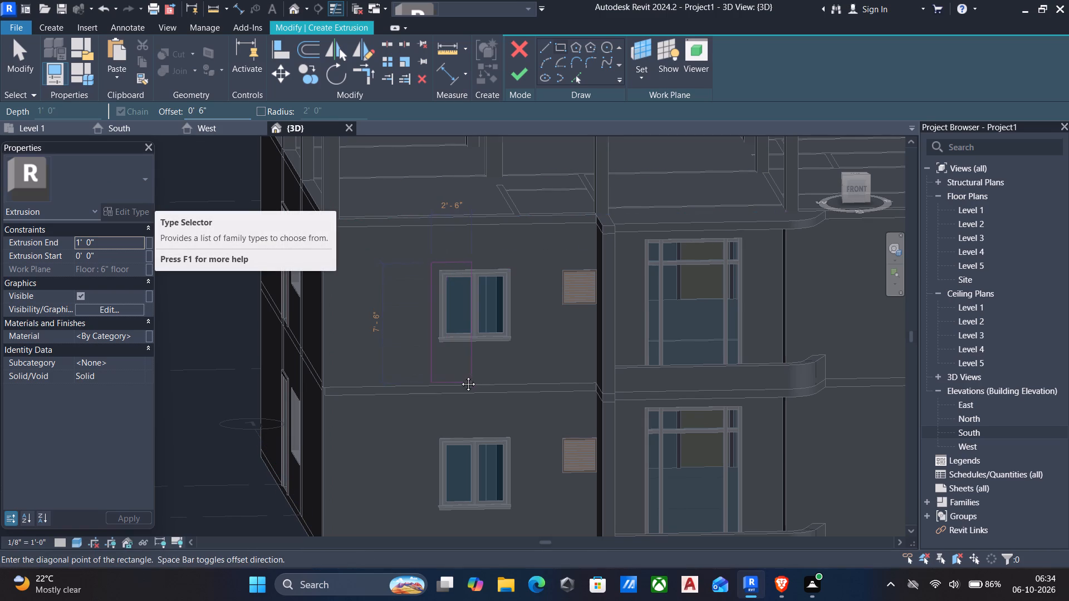
{"action": "middle_click_drag", "start_coordinate": [460, 376], "coordinate": [456, 288]}
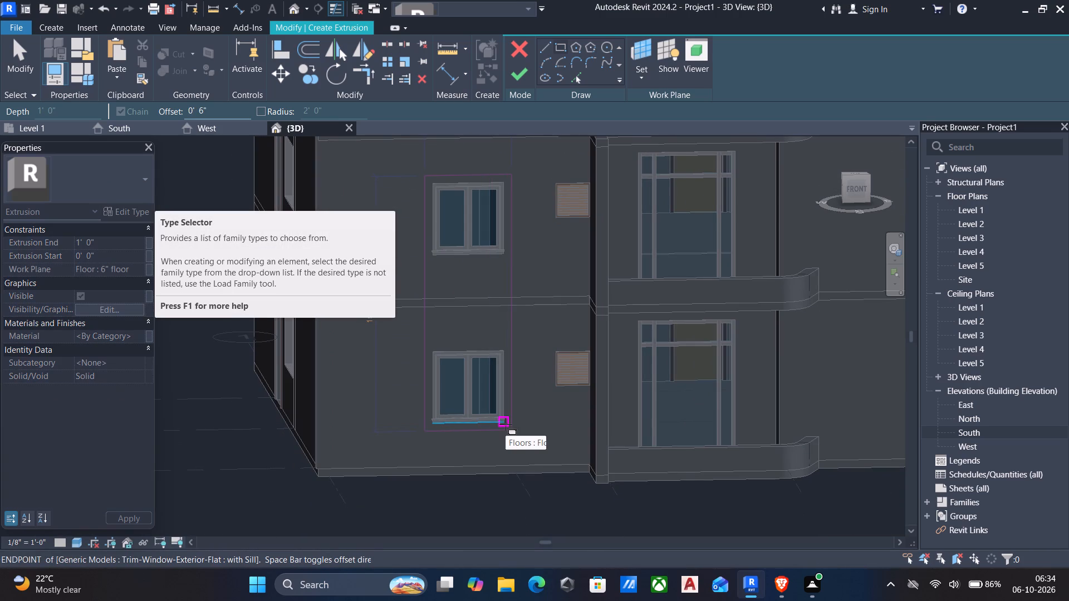
{"action": "left_click", "coordinate": [506, 424]}
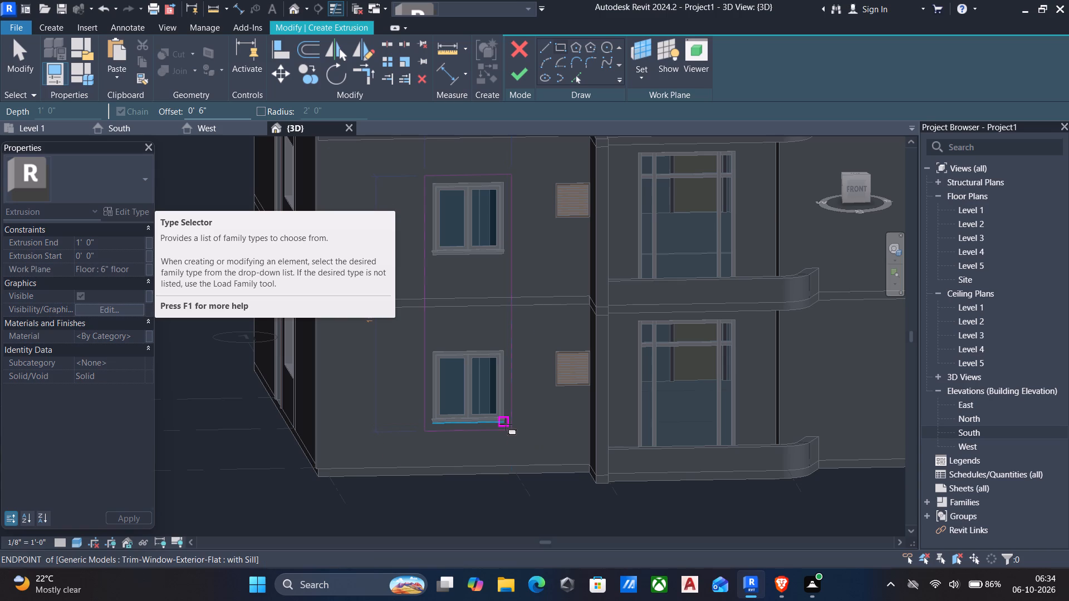
Sketch a second rectangle offset 6" outside the first, about 17' high, and finish the frame extrusion at 1' depth.
{"action": "left_click", "coordinate": [425, 174]}
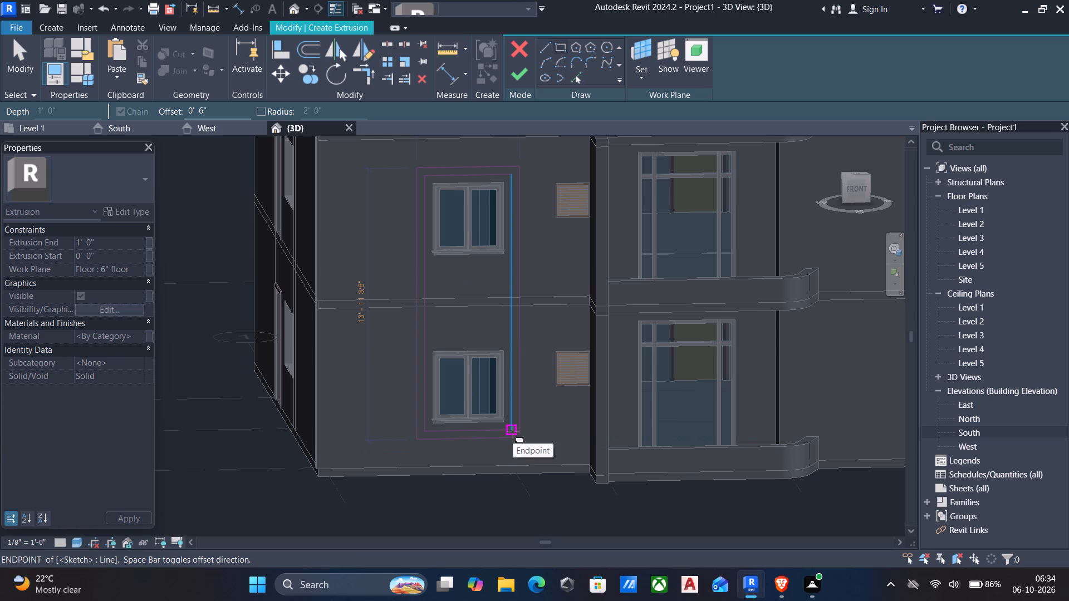
{"action": "left_click", "coordinate": [513, 432]}
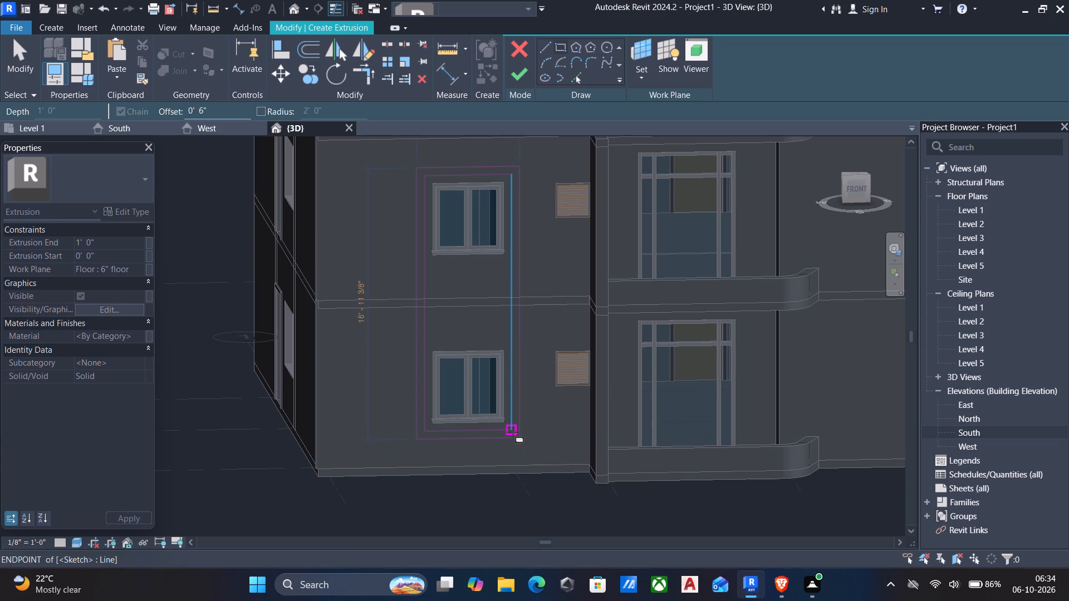
{"action": "left_click", "coordinate": [519, 70]}
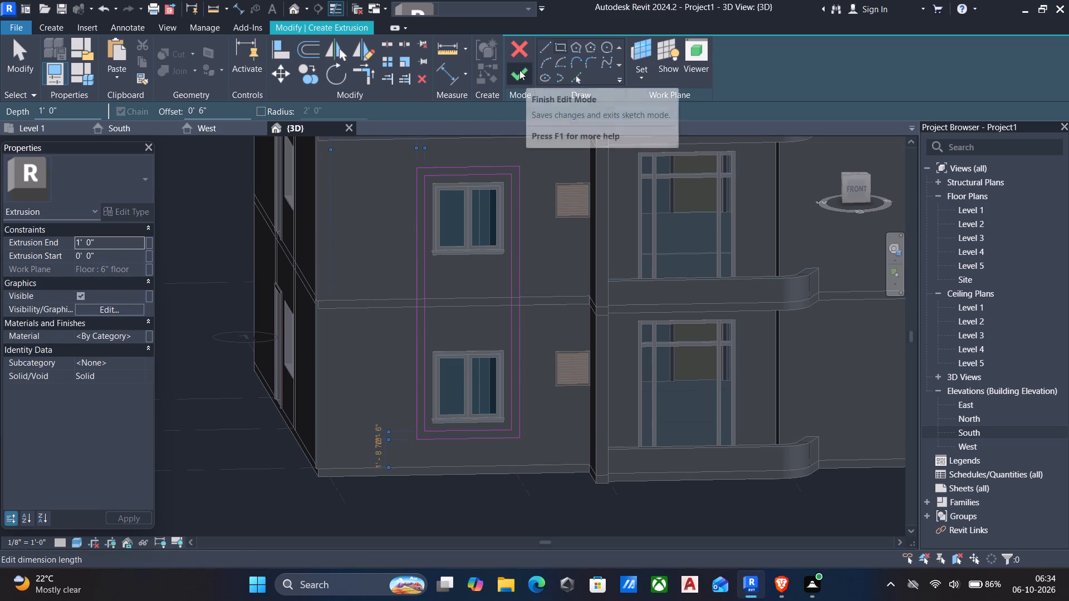
Examine the extruded frame around the two front windows from several angles in the 3D view.
{"action": "middle_click_drag", "start_coordinate": [346, 219], "coordinate": [346, 219], "text": "shift"}
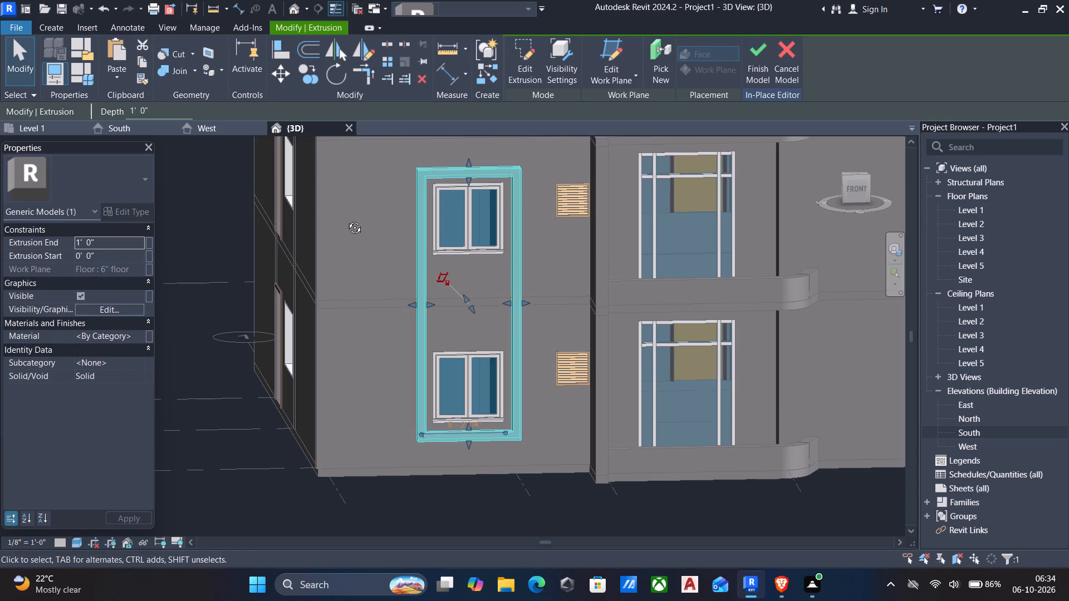
{"action": "middle_click_drag", "start_coordinate": [346, 219], "coordinate": [315, 195], "text": "shift"}
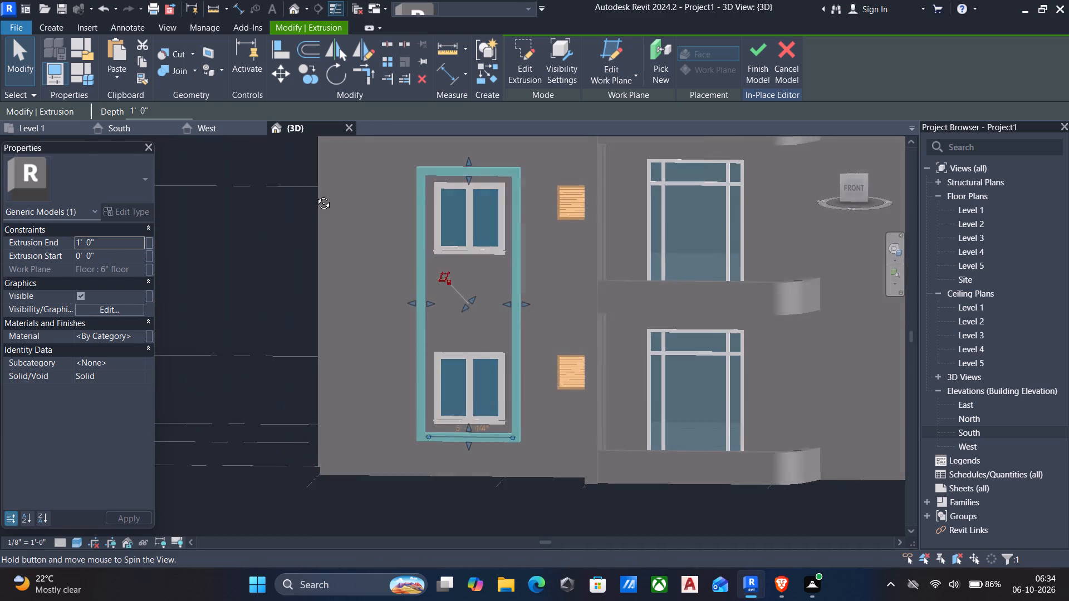
{"action": "middle_click_drag", "start_coordinate": [315, 195], "coordinate": [369, 225], "text": "shift"}
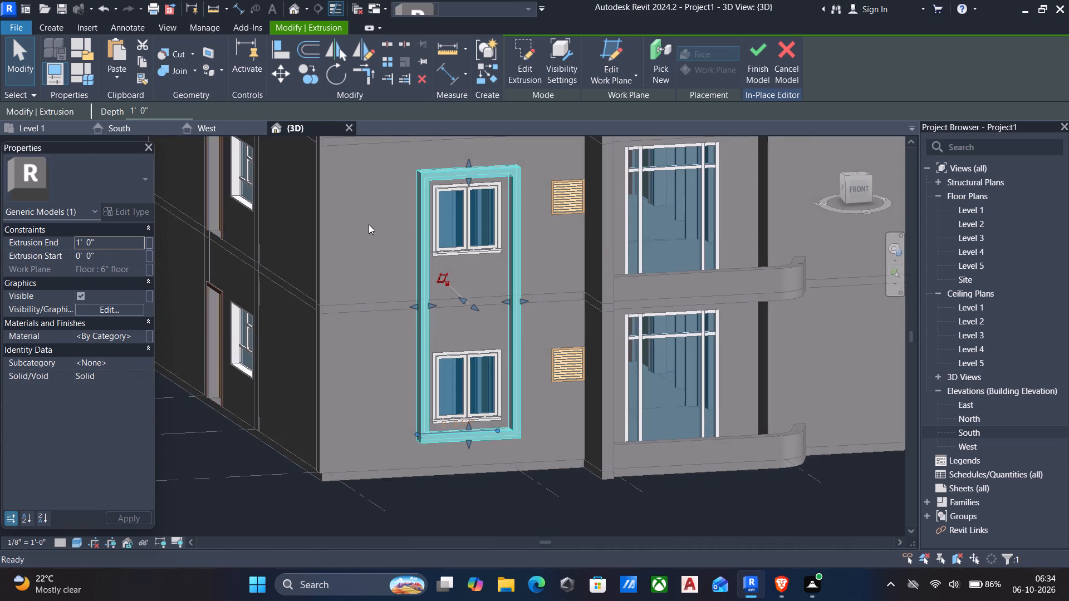
{"action": "key", "text": "Escape"}
{"action": "middle_click_drag", "start_coordinate": [364, 234], "coordinate": [331, 237], "text": "shift"}
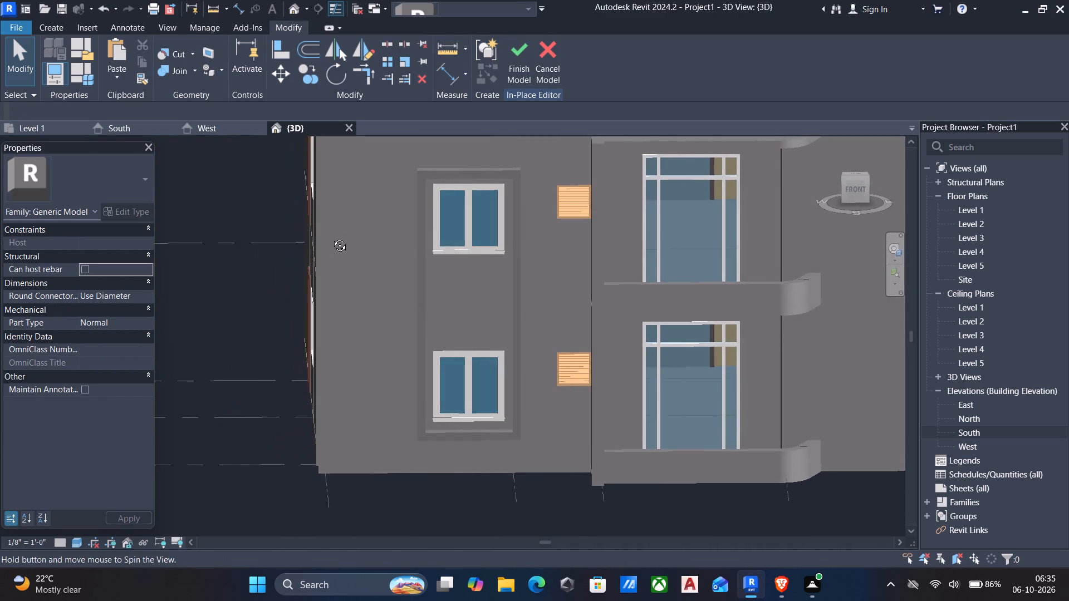
{"action": "middle_click_drag", "start_coordinate": [331, 237], "coordinate": [317, 272], "text": "shift"}
{"action": "scroll", "coordinate": [334, 237], "scroll_direction": "down", "scroll_amount": 1, "text": "shift"}
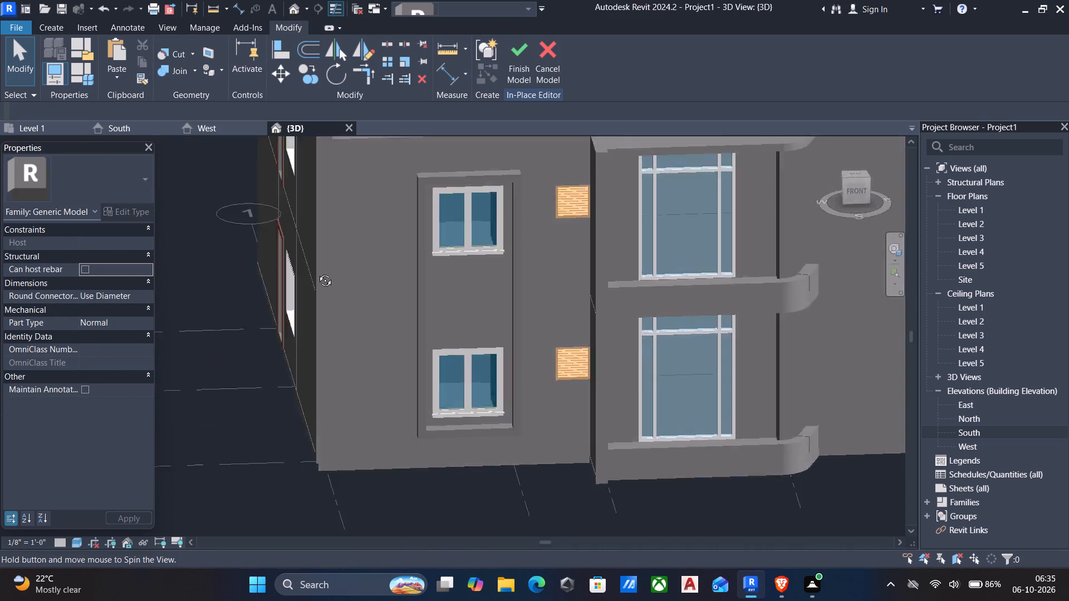
{"action": "middle_click_drag", "start_coordinate": [317, 272], "coordinate": [319, 235], "text": "shift"}
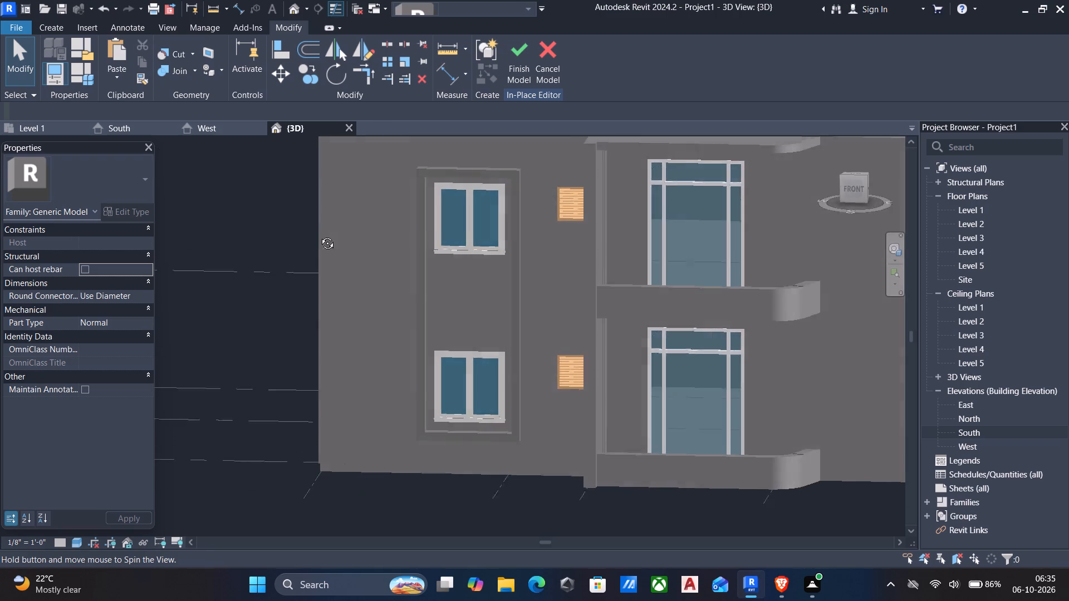
{"action": "middle_click_drag", "start_coordinate": [319, 235], "coordinate": [394, 253], "text": "shift"}
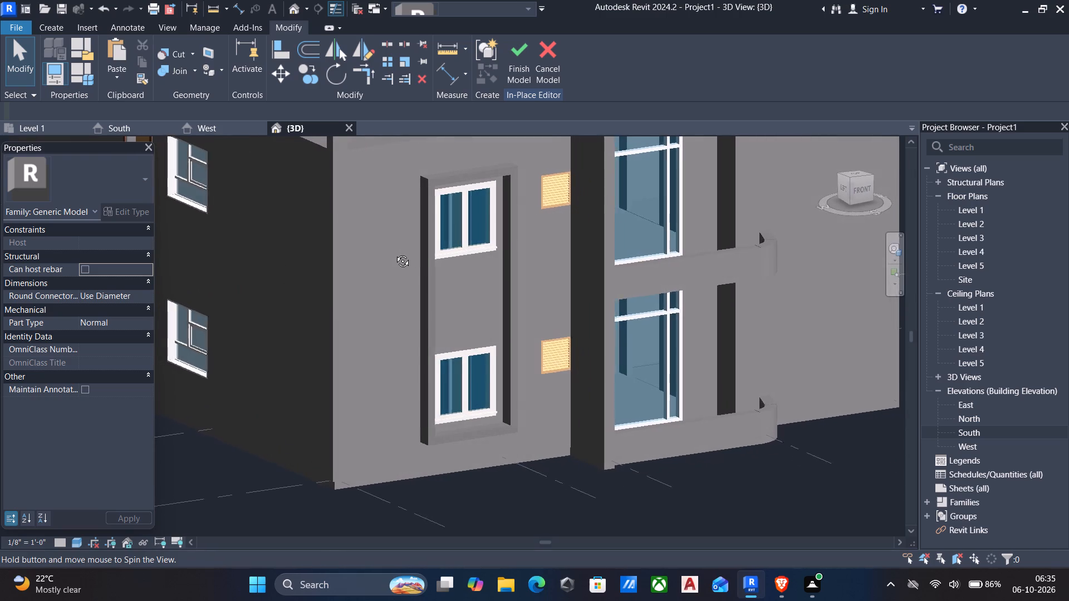
{"action": "middle_click_drag", "start_coordinate": [394, 253], "coordinate": [315, 255], "text": "shift"}
{"action": "scroll", "coordinate": [322, 263], "scroll_direction": "down", "scroll_amount": 3}
{"action": "middle_click_drag", "start_coordinate": [342, 254], "coordinate": [398, 252], "text": "shift"}
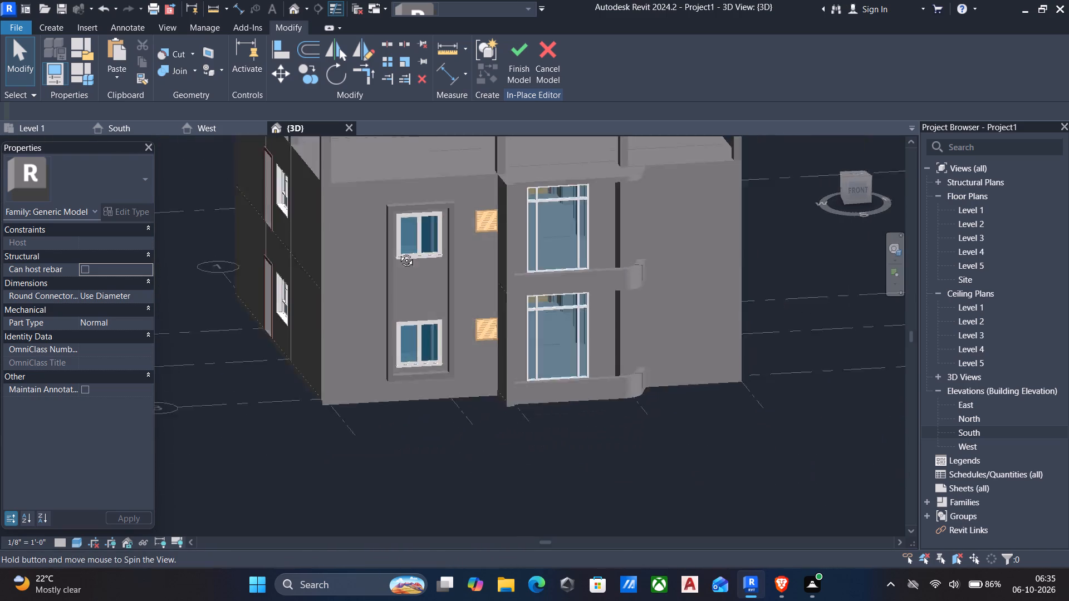
{"action": "middle_click_drag", "start_coordinate": [398, 252], "coordinate": [457, 243], "text": "shift"}
{"action": "scroll", "coordinate": [457, 241], "scroll_direction": "down", "scroll_amount": 3}
{"action": "middle_click_drag", "start_coordinate": [311, 267], "coordinate": [368, 255]}
{"action": "scroll", "coordinate": [351, 270], "scroll_direction": "down", "scroll_amount": 1}
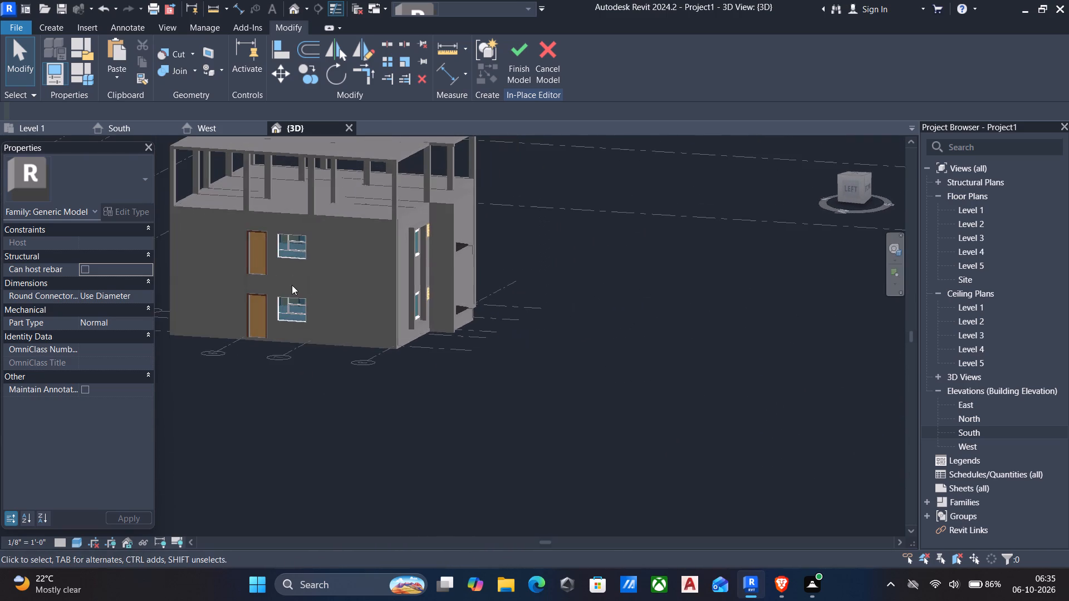
Start an extrusion on the door-side facade's mid-level 6" floor face and sketch a 7' by 2' rectangle, offset 1' around the lower window's top edge.
{"action": "scroll", "coordinate": [274, 263], "scroll_direction": "up", "scroll_amount": 5}
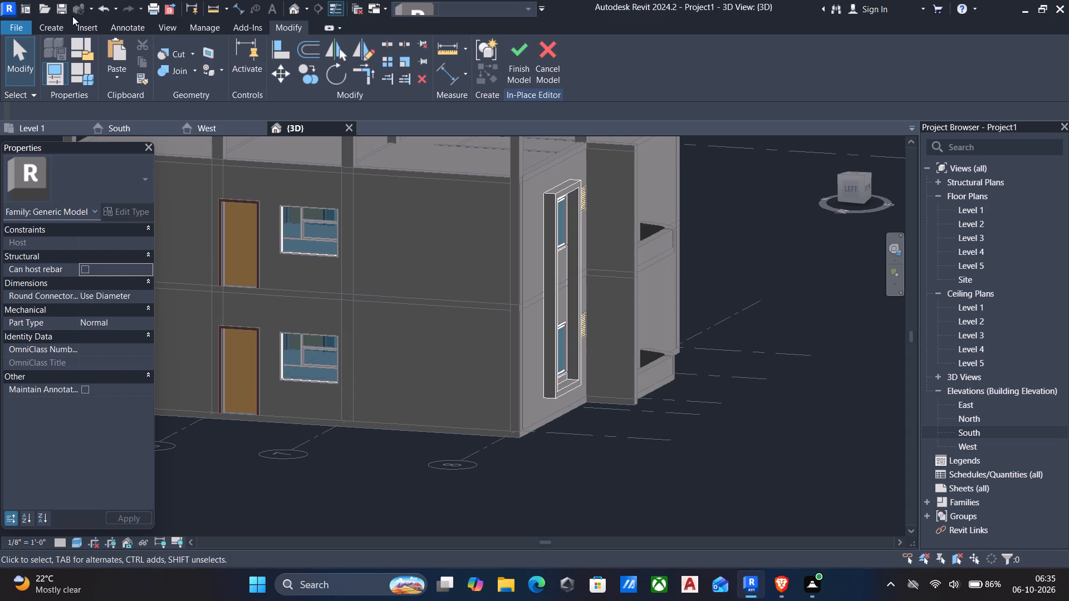
{"action": "left_click", "coordinate": [46, 23]}
{"action": "left_click", "coordinate": [117, 51]}
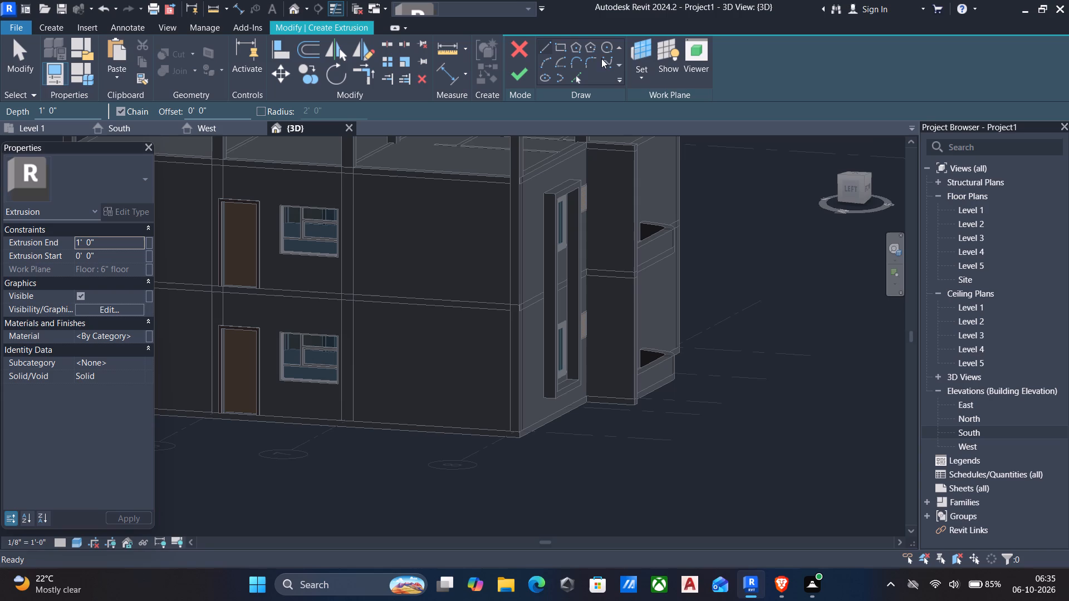
{"action": "left_click", "coordinate": [633, 72]}
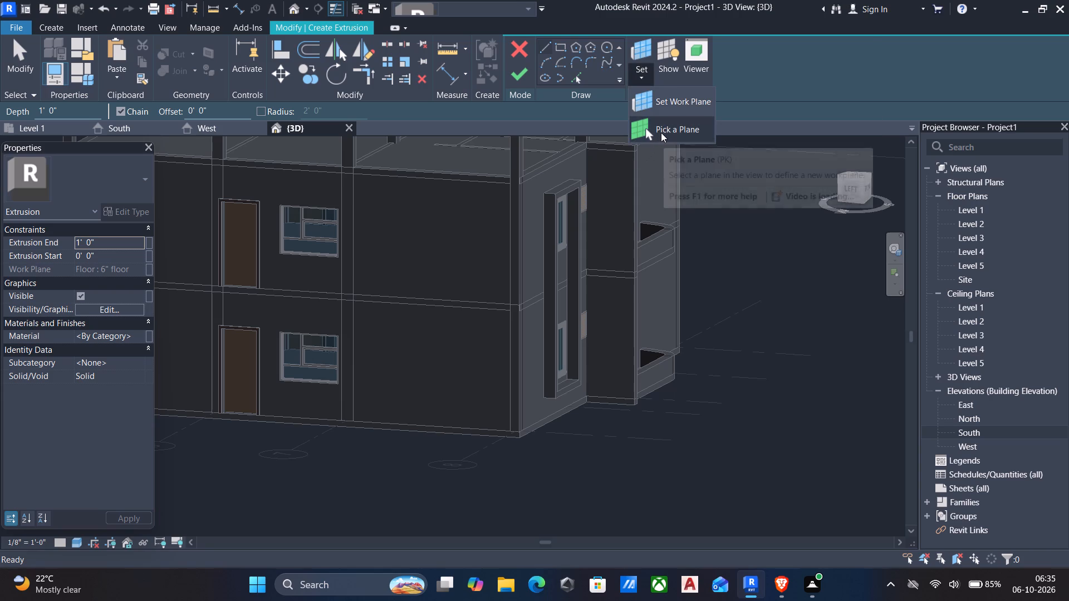
{"action": "left_click", "coordinate": [661, 132]}
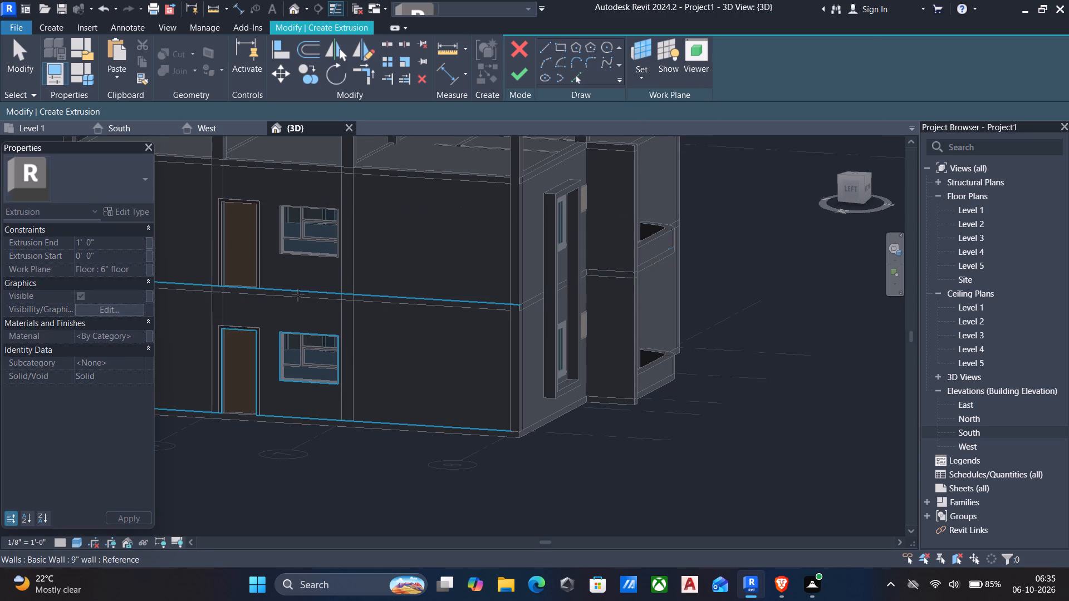
{"action": "left_click", "coordinate": [301, 294]}
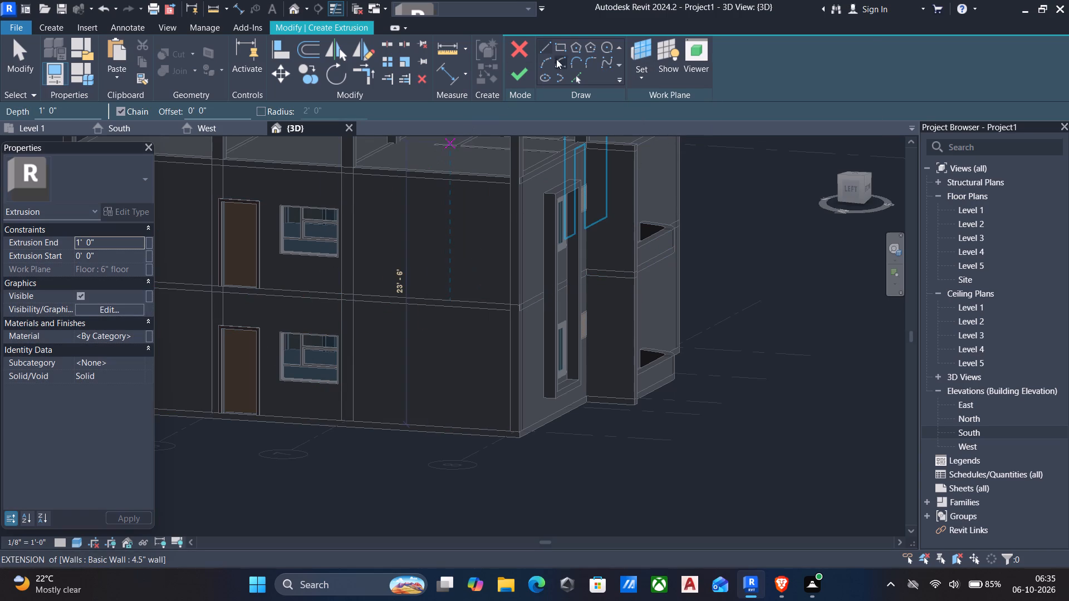
{"action": "left_click", "coordinate": [556, 45]}
{"action": "scroll", "coordinate": [250, 347], "scroll_direction": "up", "scroll_amount": 4}
{"action": "scroll", "coordinate": [295, 311], "scroll_direction": "up", "scroll_amount": 3}
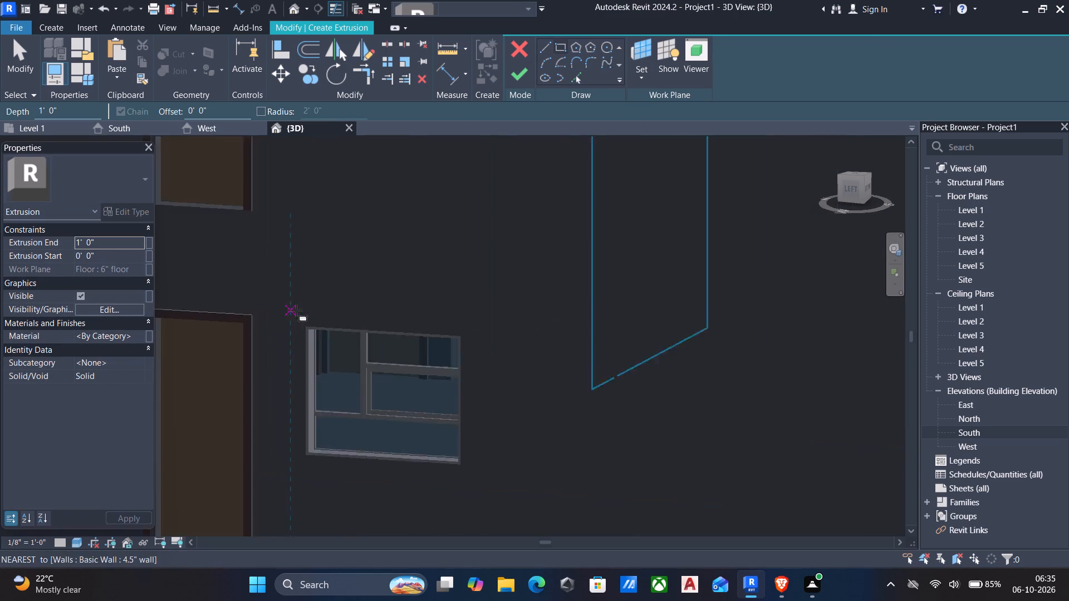
{"action": "scroll", "coordinate": [296, 311], "scroll_direction": "up", "scroll_amount": 2}
{"action": "left_click_drag", "start_coordinate": [246, 112], "coordinate": [0, 88]}
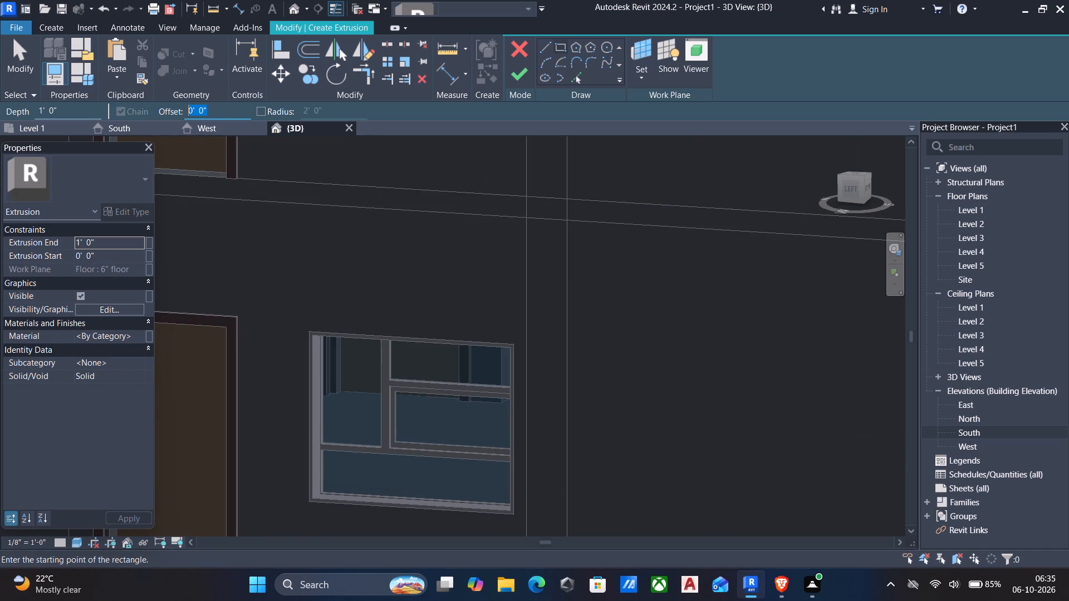
{"action": "left_click_drag", "start_coordinate": [0, 88], "coordinate": [0, 86]}
{"action": "type", "text": "1'"}
{"action": "left_click", "coordinate": [308, 329]}
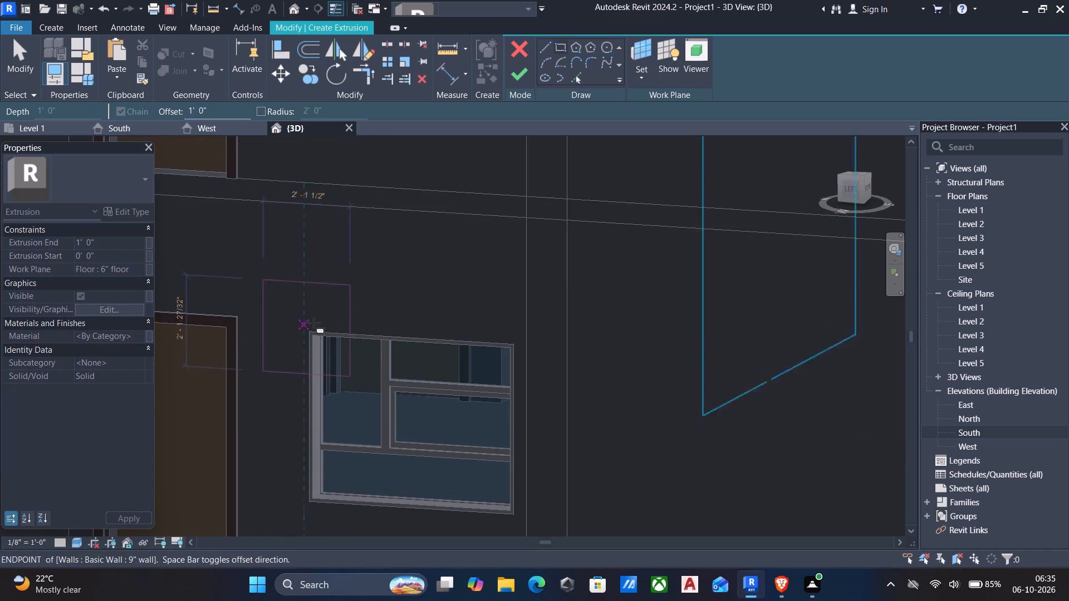
{"action": "left_click", "coordinate": [509, 341]}
{"action": "key", "text": "Escape"}
{"action": "key", "text": "Escape"}
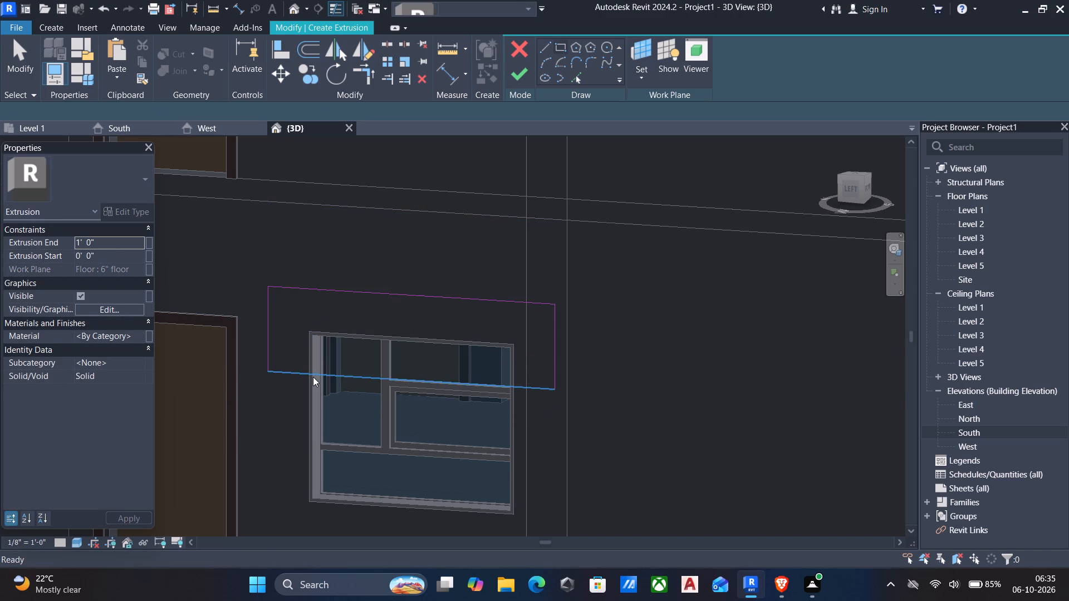
Raise the rectangle's bottom edge to the top of the lower window, making the profile 1' high.
{"action": "left_click", "coordinate": [313, 377]}
{"action": "key", "text": "Up"}
{"action": "key", "text": "Up"}
{"action": "key", "text": "Up"}
{"action": "key", "text": "Up"}
{"action": "key", "text": "Up"}
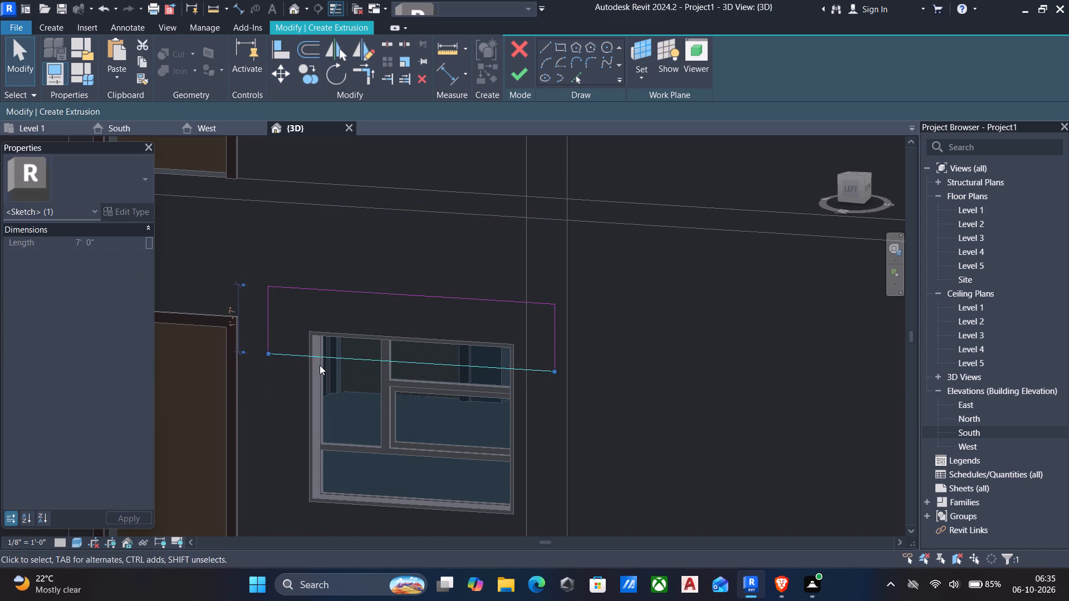
{"action": "key", "text": "Up"}
{"action": "key", "text": "Up"}
{"action": "key", "text": "Up"}
{"action": "key", "text": "Up"}
{"action": "key", "text": "Up"}
{"action": "key", "text": "Up"}
{"action": "key", "text": "Up"}
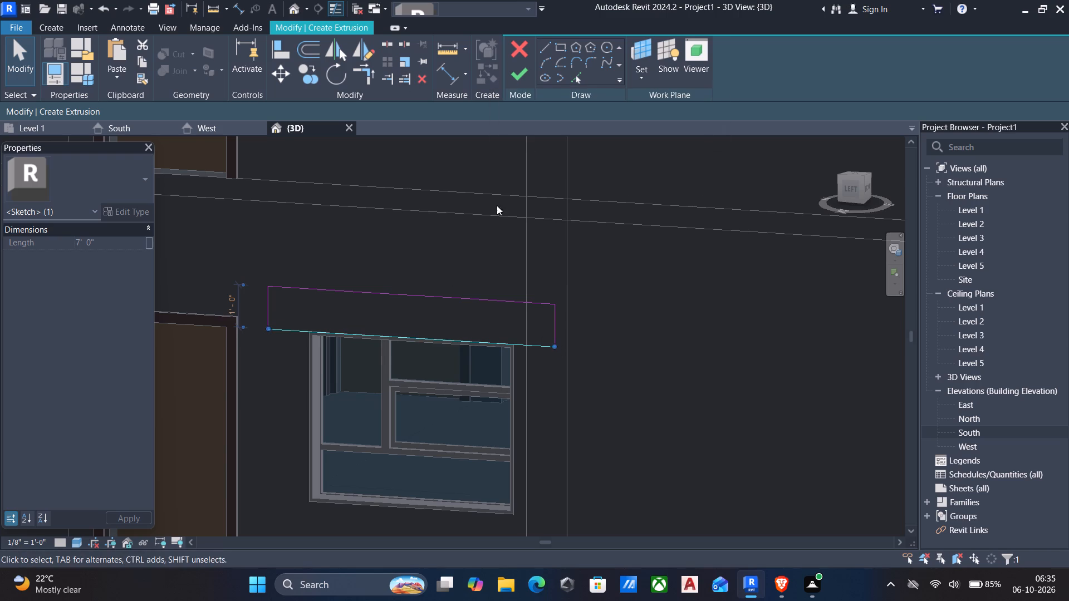
Lower the rectangle's top edge to make the profile 9" high and finish the extrusion at 1' depth.
{"action": "left_click", "coordinate": [470, 299]}
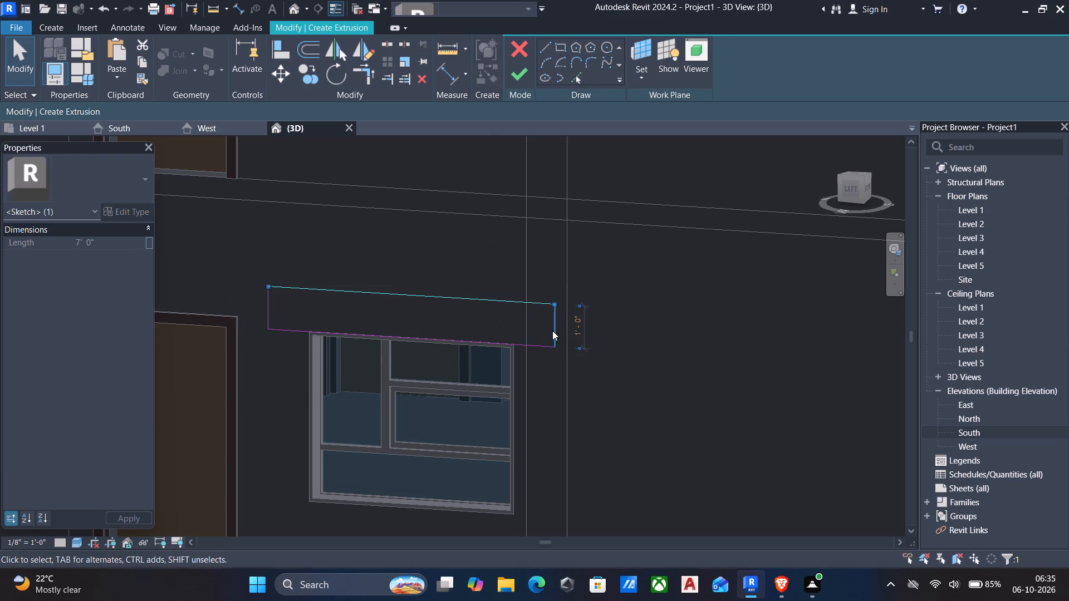
{"action": "key", "text": "Down"}
{"action": "key", "text": "Down"}
{"action": "key", "text": "Down"}
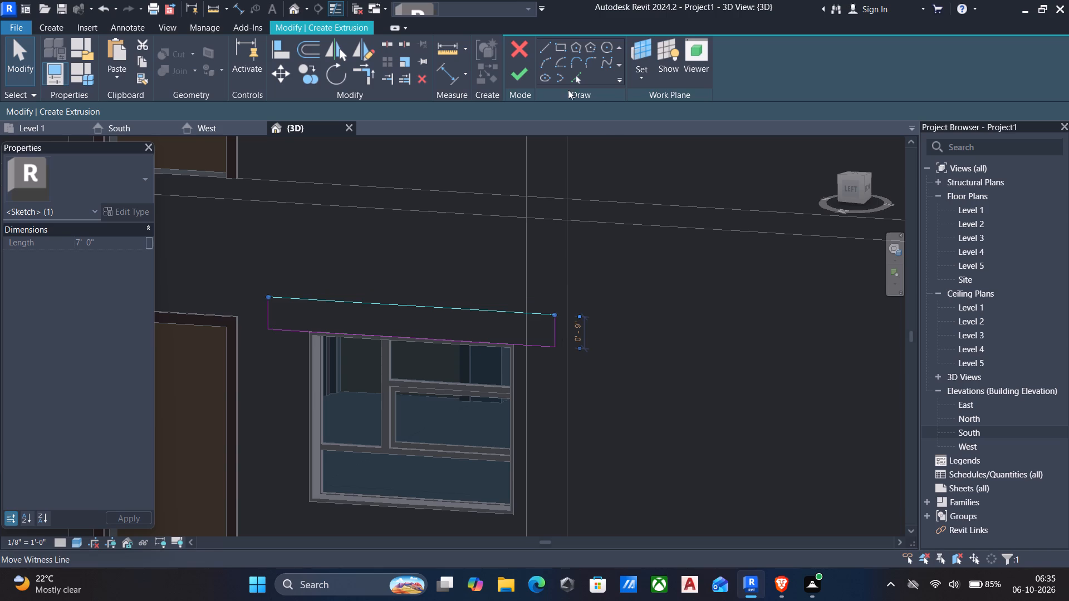
{"action": "left_click", "coordinate": [522, 71]}
Examine the extruded ledge above the lower side window from several angles in the 3D view.
{"action": "scroll", "coordinate": [480, 246], "scroll_direction": "down", "scroll_amount": 5}
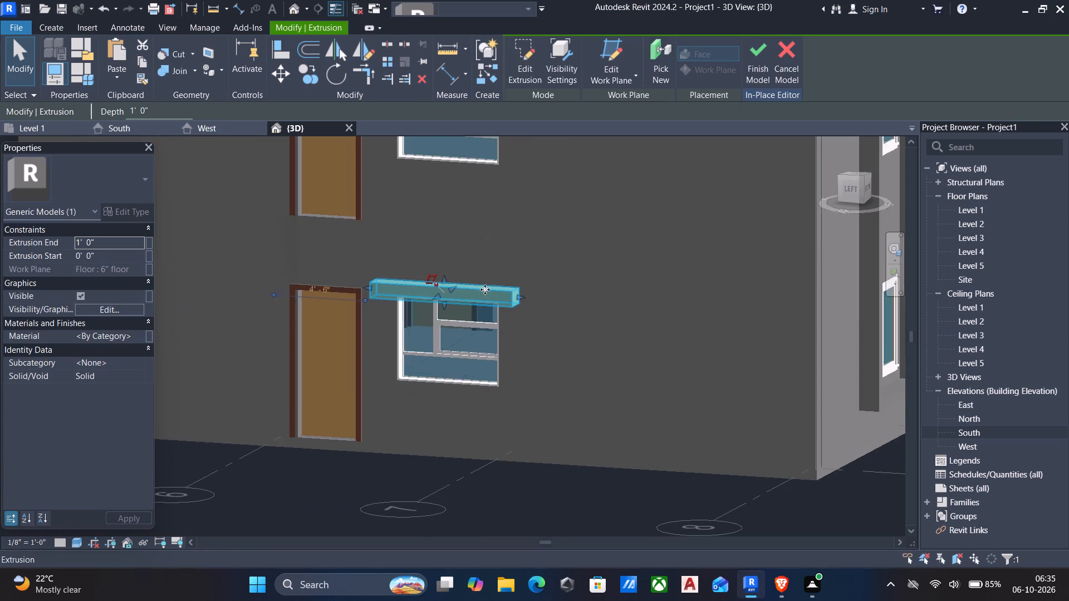
{"action": "scroll", "coordinate": [576, 333], "scroll_direction": "down", "scroll_amount": 1}
{"action": "middle_click_drag", "start_coordinate": [576, 334], "coordinate": [532, 395], "text": "shift"}
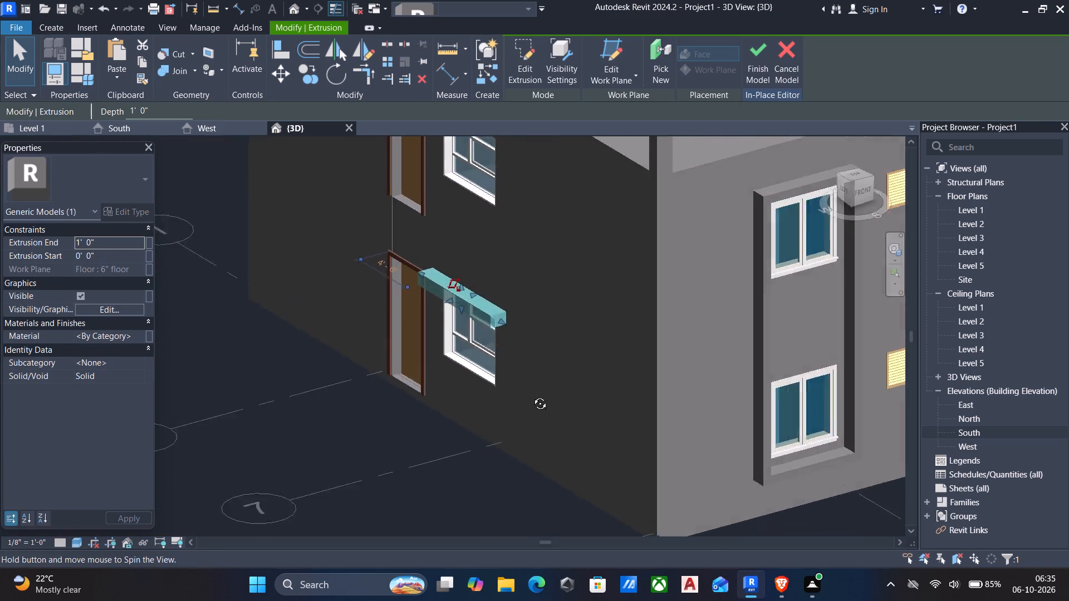
{"action": "middle_click_drag", "start_coordinate": [532, 395], "coordinate": [462, 290], "text": "shift"}
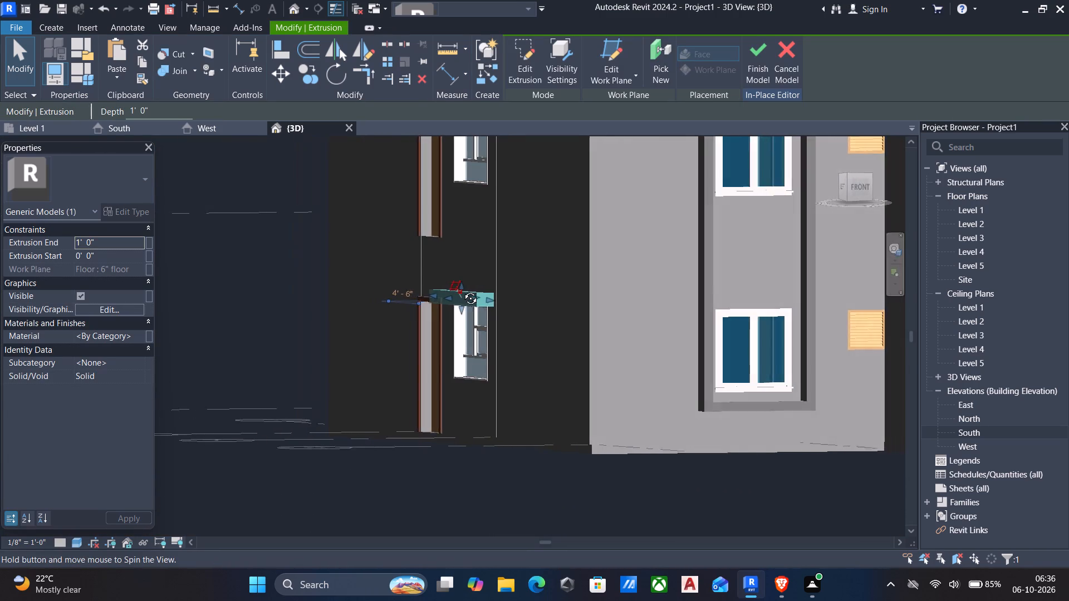
{"action": "middle_click_drag", "start_coordinate": [462, 290], "coordinate": [603, 355], "text": "shift"}
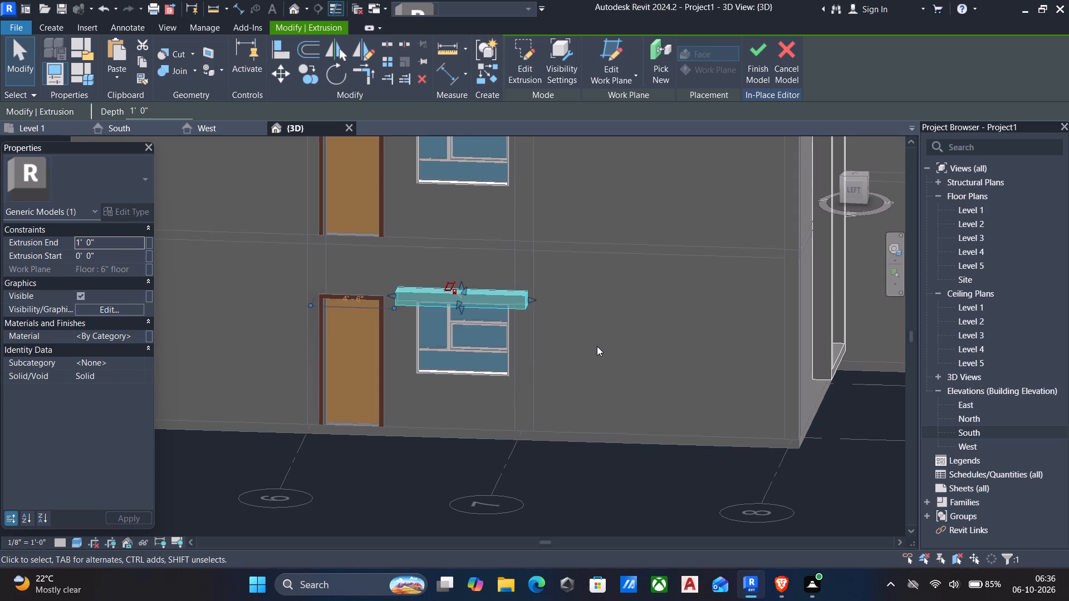
{"action": "key", "text": "Escape"}
{"action": "scroll", "coordinate": [573, 348], "scroll_direction": "down", "scroll_amount": 2}
{"action": "middle_click_drag", "start_coordinate": [570, 341], "coordinate": [670, 351], "text": "shift"}
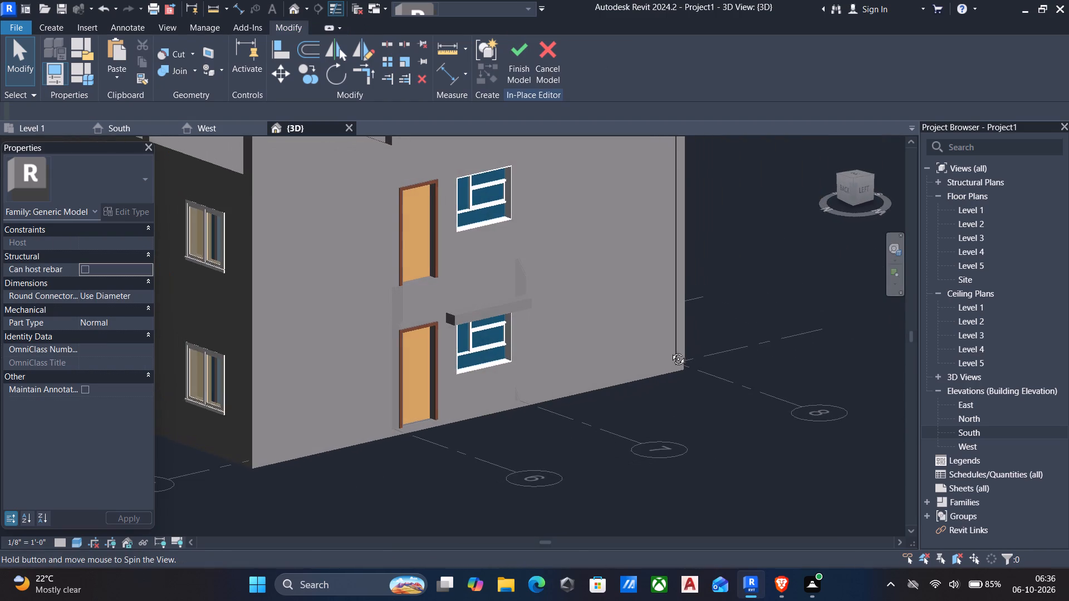
{"action": "middle_click_drag", "start_coordinate": [670, 351], "coordinate": [506, 323], "text": "shift"}
{"action": "scroll", "coordinate": [508, 322], "scroll_direction": "down", "scroll_amount": 1}
{"action": "middle_click_drag", "start_coordinate": [527, 273], "coordinate": [532, 364]}
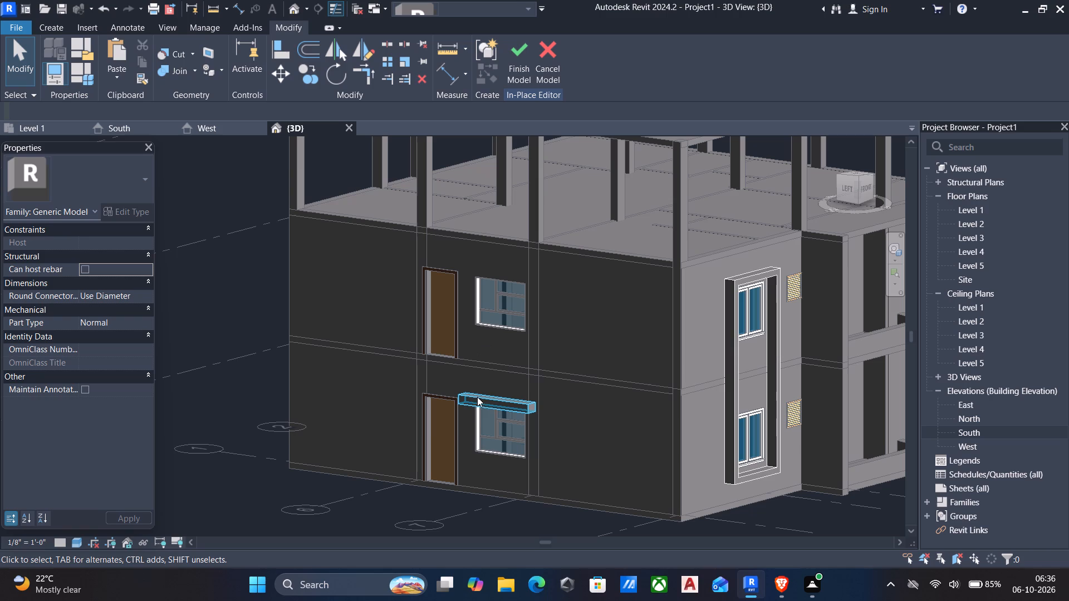
Start another extrusion on the same mid-level 6" floor face and sketch a 5' by 4' rectangle tracing the upper side window's outline.
{"action": "left_click", "coordinate": [48, 24]}
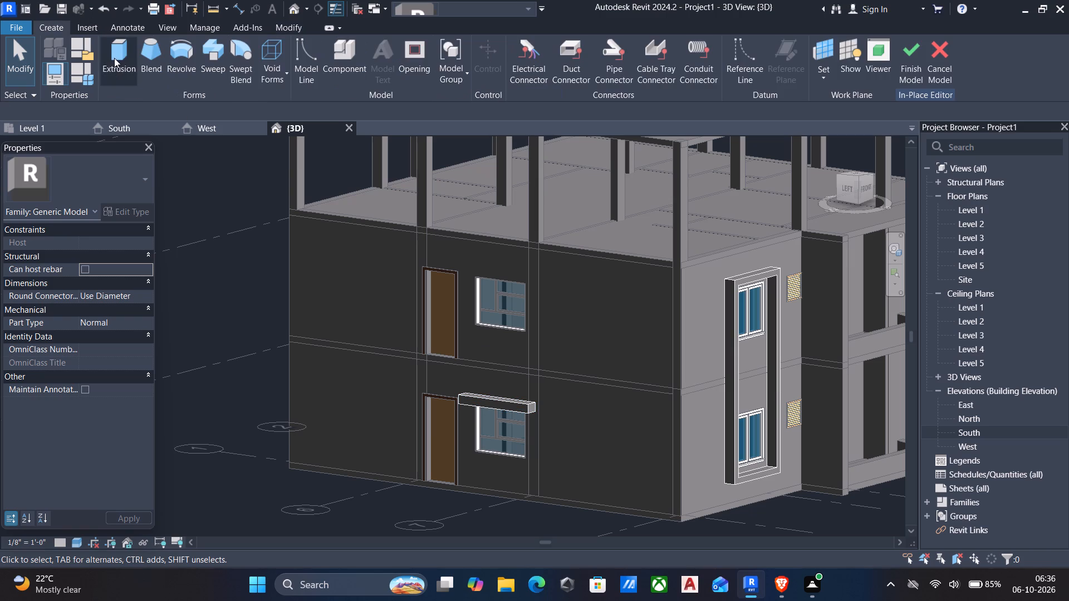
{"action": "left_click", "coordinate": [114, 58]}
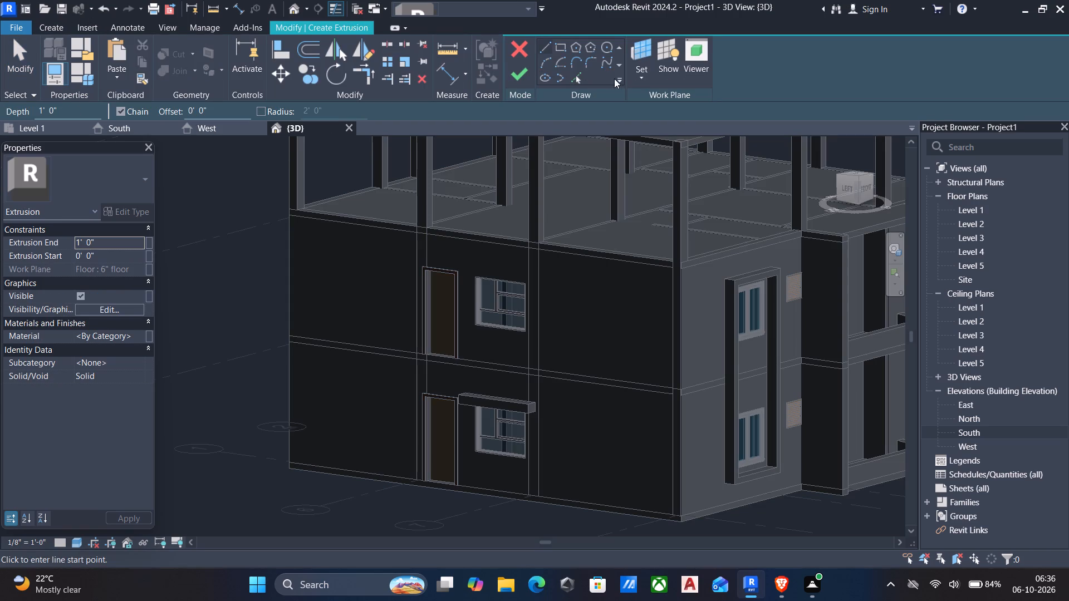
{"action": "left_click", "coordinate": [645, 80]}
{"action": "left_click", "coordinate": [675, 129]}
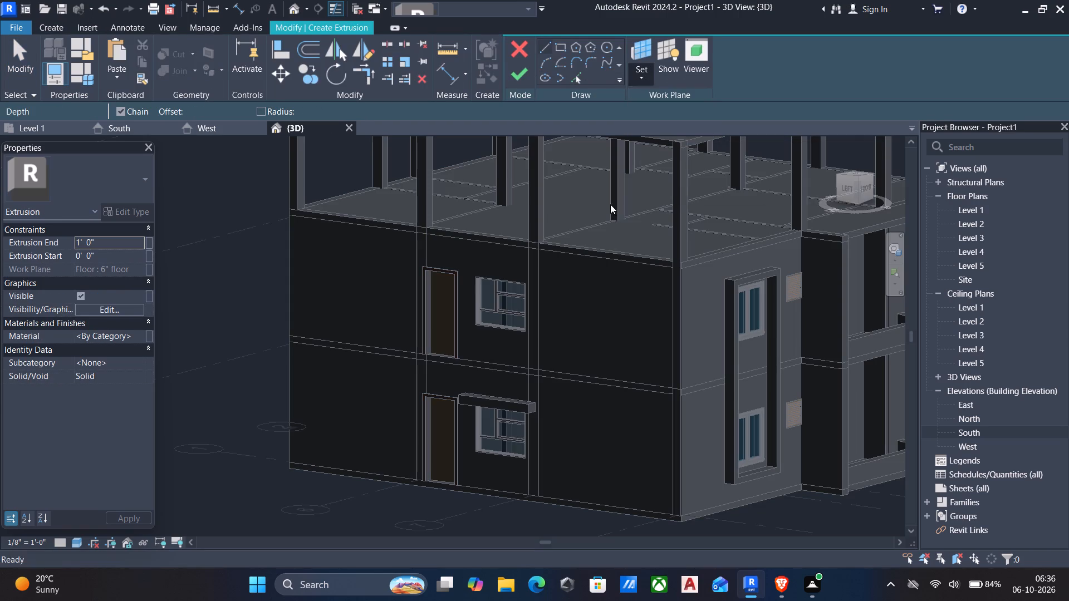
{"action": "left_click", "coordinate": [483, 366]}
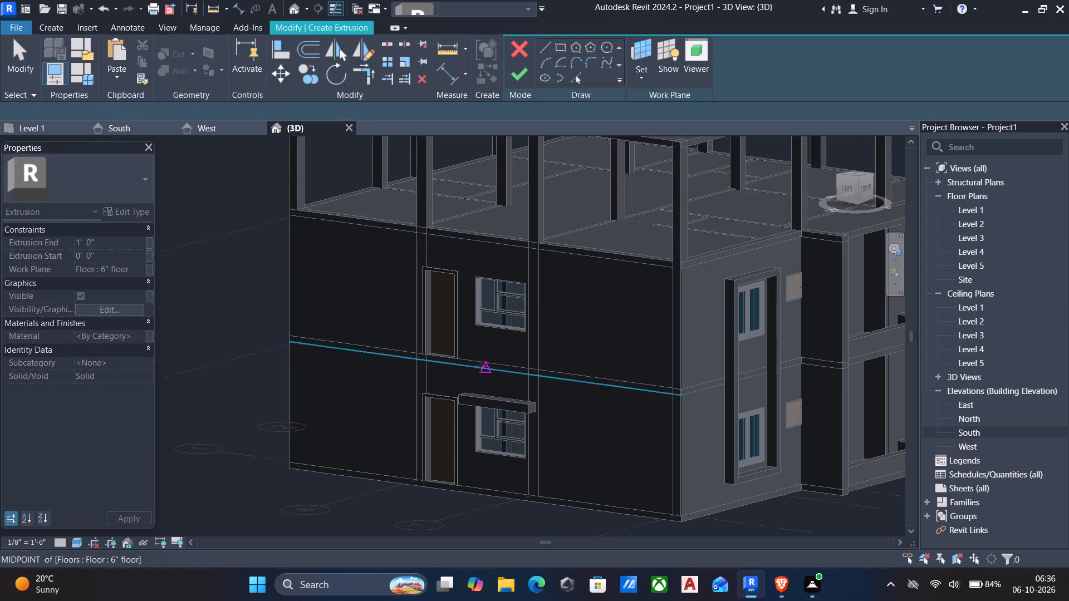
{"action": "scroll", "coordinate": [467, 270], "scroll_direction": "up", "scroll_amount": 8}
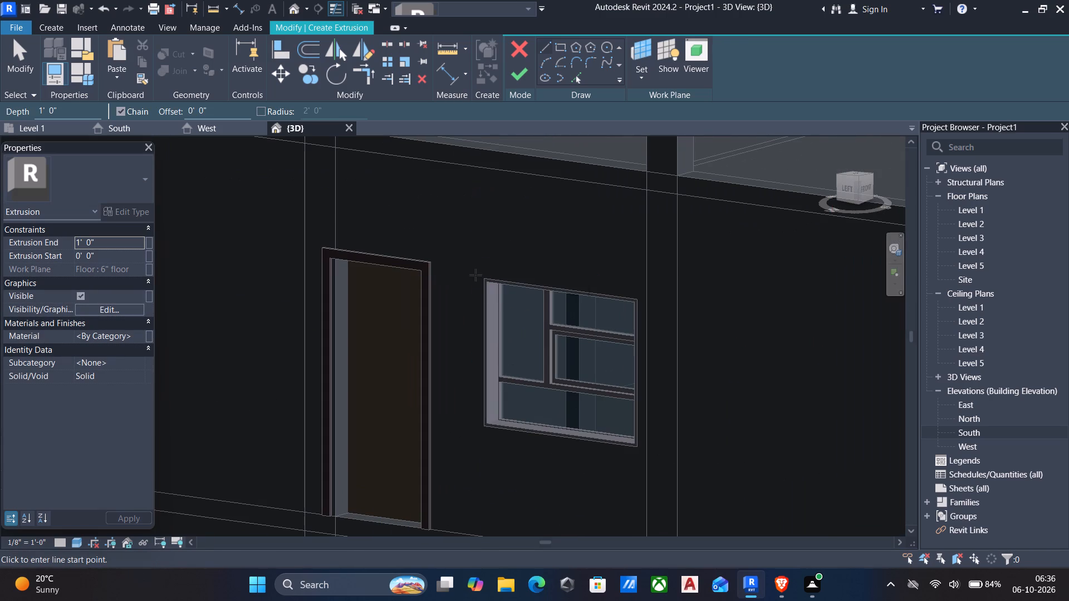
{"action": "left_click", "coordinate": [481, 276]}
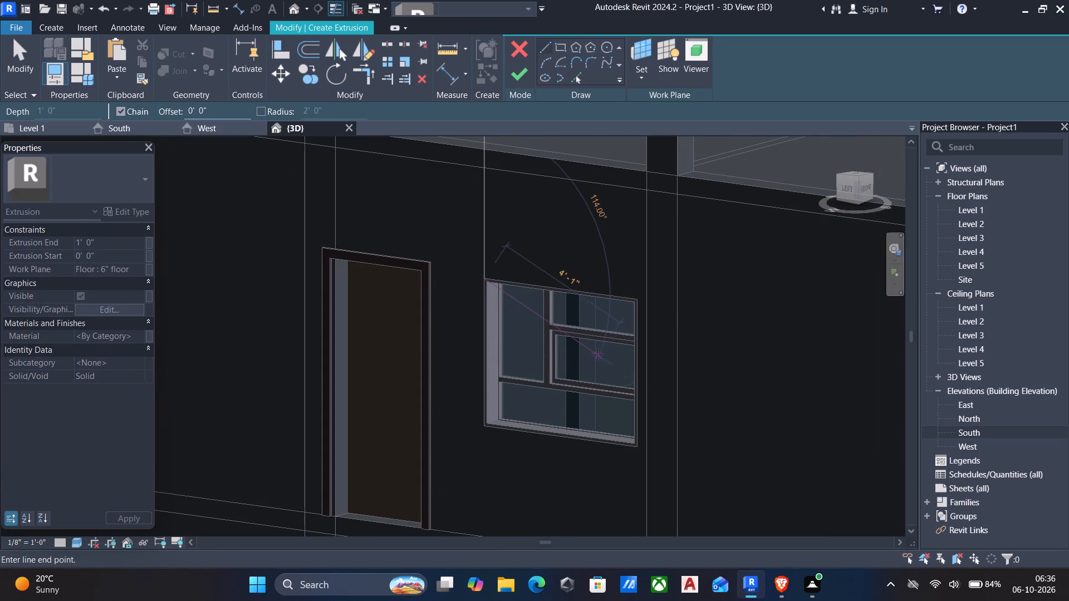
{"action": "key", "text": "Escape"}
{"action": "left_click", "coordinate": [561, 43]}
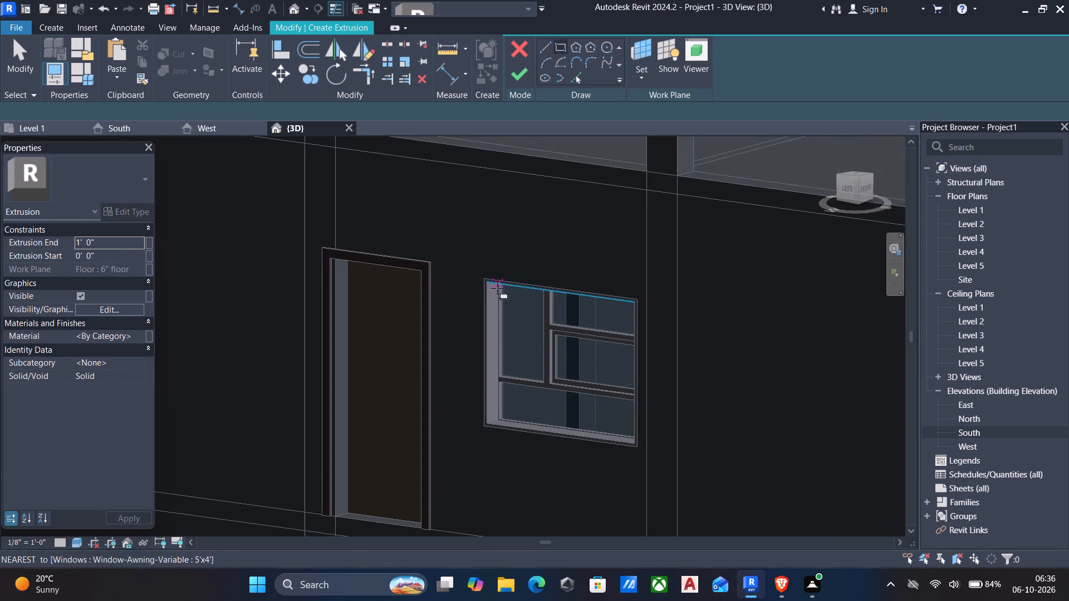
{"action": "scroll", "coordinate": [489, 294], "scroll_direction": "up", "scroll_amount": 5}
{"action": "left_click_drag", "start_coordinate": [480, 267], "coordinate": [483, 272]}
{"action": "middle_click_drag", "start_coordinate": [538, 377], "coordinate": [517, 305]}
{"action": "middle_click_drag", "start_coordinate": [497, 370], "coordinate": [485, 277]}
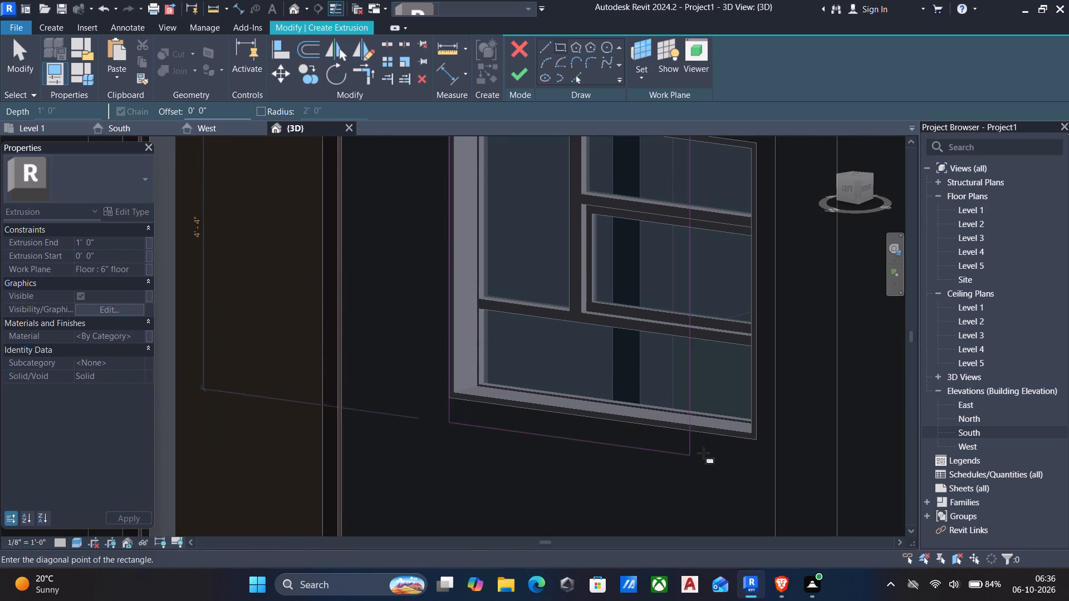
{"action": "left_click", "coordinate": [758, 442]}
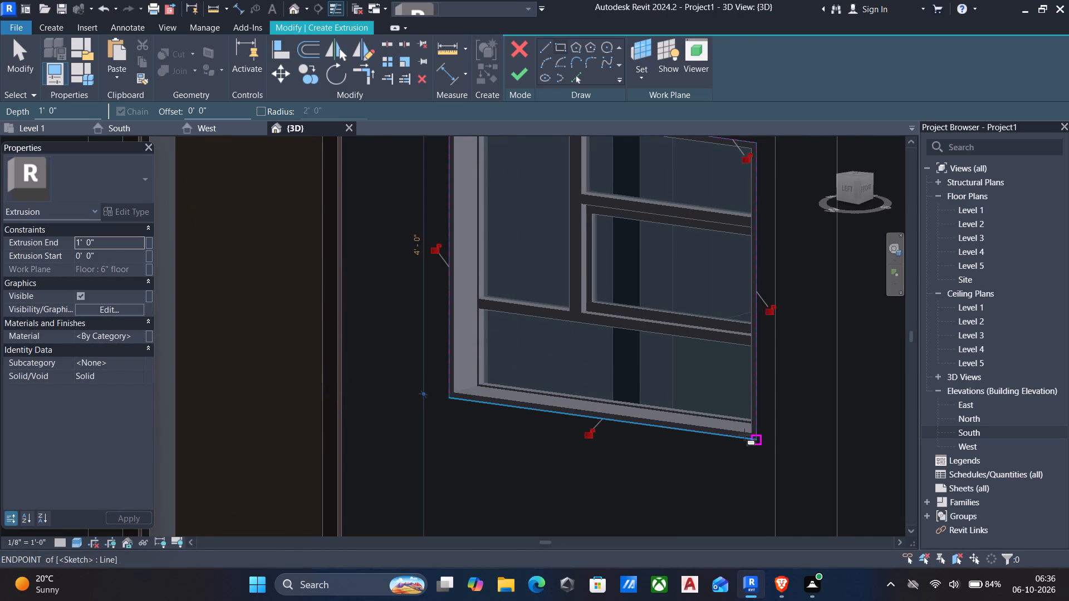
Sketch a second rectangle offset 6" outside the one around the upper side window.
{"action": "scroll", "coordinate": [740, 433], "scroll_direction": "down", "scroll_amount": 5}
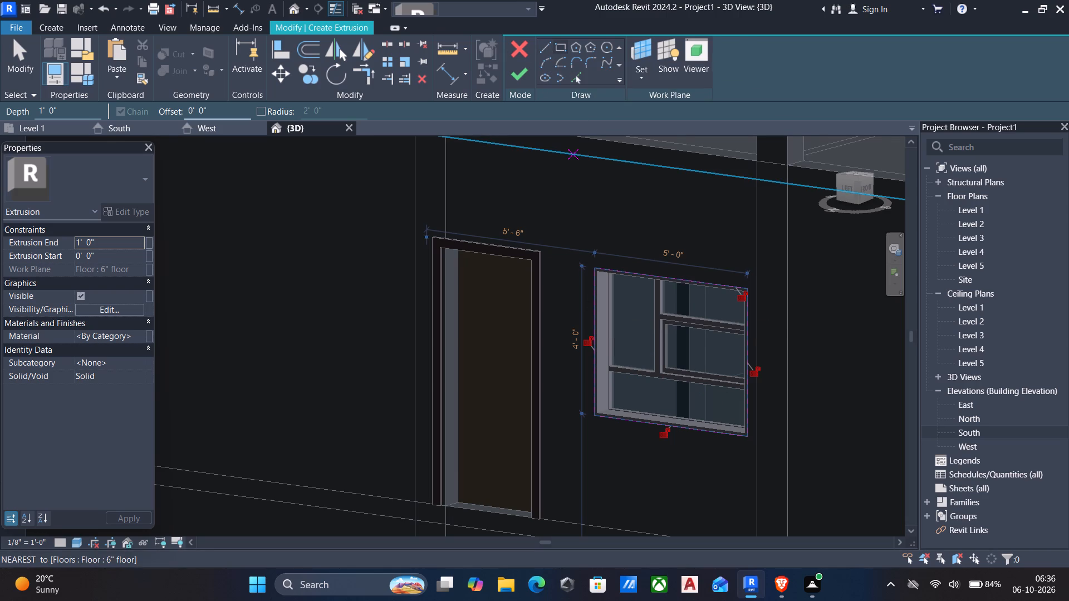
{"action": "left_click_drag", "start_coordinate": [214, 109], "coordinate": [45, 85]}
{"action": "type", "text": "6\""}
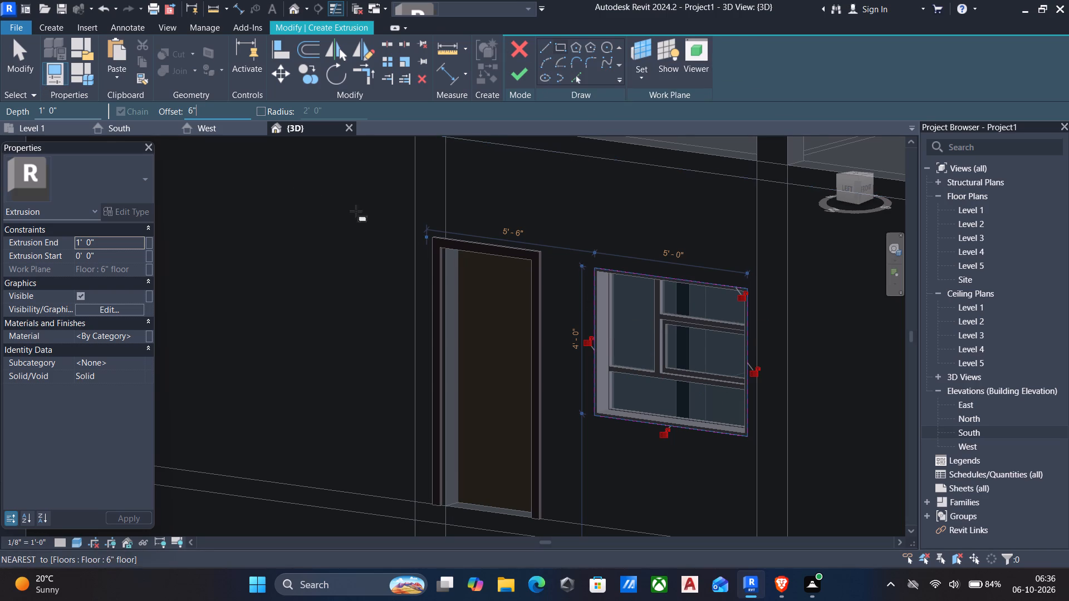
{"action": "scroll", "coordinate": [607, 279], "scroll_direction": "up", "scroll_amount": 5}
{"action": "left_click", "coordinate": [581, 249]}
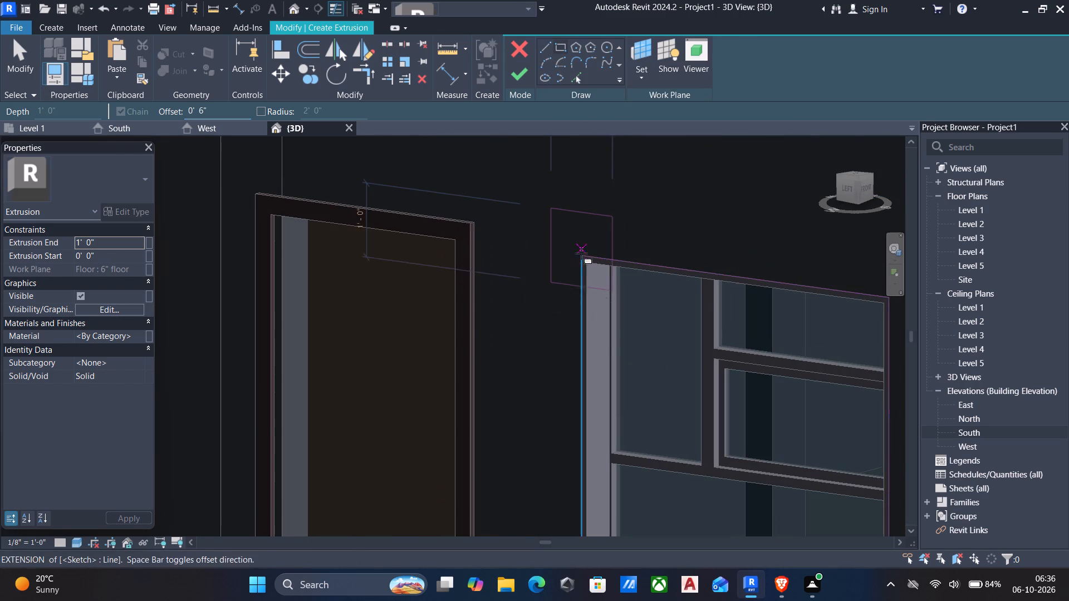
{"action": "middle_click_drag", "start_coordinate": [658, 375], "coordinate": [605, 297]}
{"action": "scroll", "coordinate": [604, 310], "scroll_direction": "down", "scroll_amount": 2}
{"action": "middle_click_drag", "start_coordinate": [644, 400], "coordinate": [597, 355]}
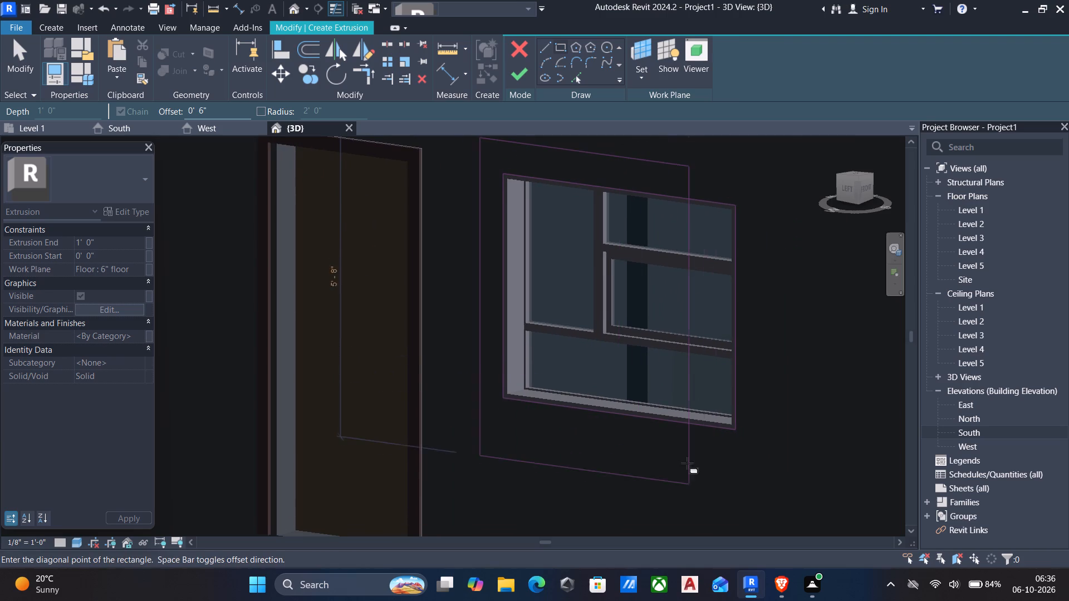
{"action": "left_click", "coordinate": [733, 433]}
{"action": "middle_click_drag", "start_coordinate": [719, 396], "coordinate": [733, 459]}
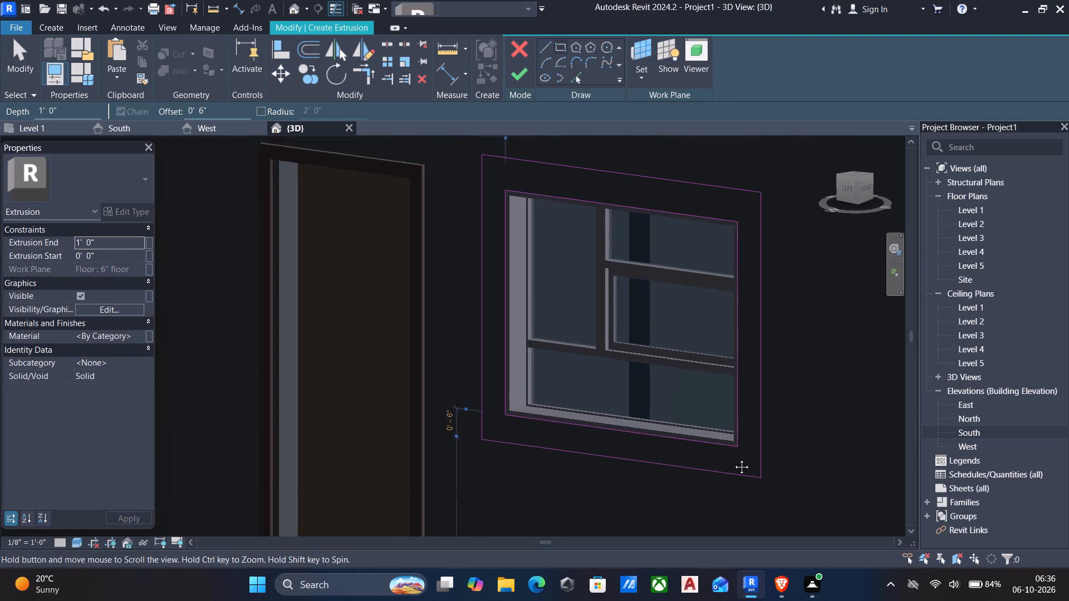
{"action": "middle_click_drag", "start_coordinate": [733, 459], "coordinate": [747, 508]}
{"action": "key", "text": "Escape"}
{"action": "middle_click_drag", "start_coordinate": [684, 456], "coordinate": [737, 521]}
{"action": "key", "text": "Escape"}
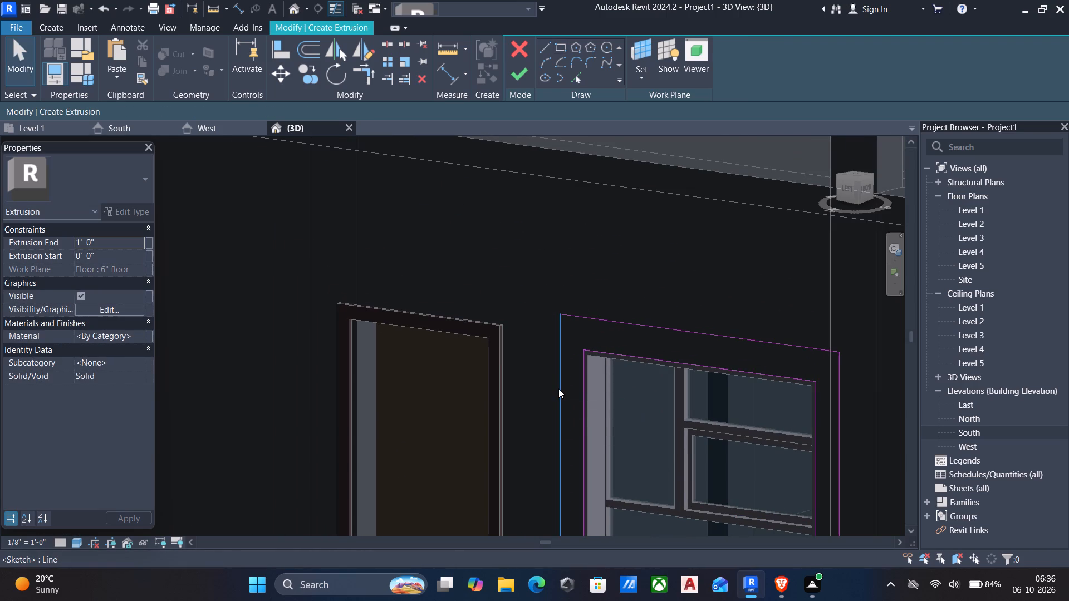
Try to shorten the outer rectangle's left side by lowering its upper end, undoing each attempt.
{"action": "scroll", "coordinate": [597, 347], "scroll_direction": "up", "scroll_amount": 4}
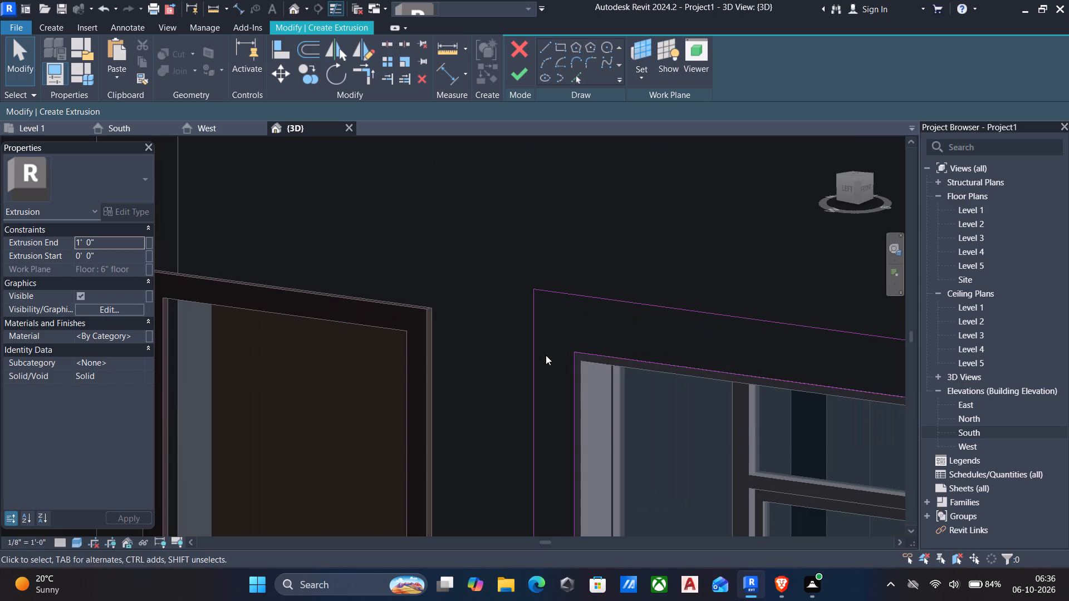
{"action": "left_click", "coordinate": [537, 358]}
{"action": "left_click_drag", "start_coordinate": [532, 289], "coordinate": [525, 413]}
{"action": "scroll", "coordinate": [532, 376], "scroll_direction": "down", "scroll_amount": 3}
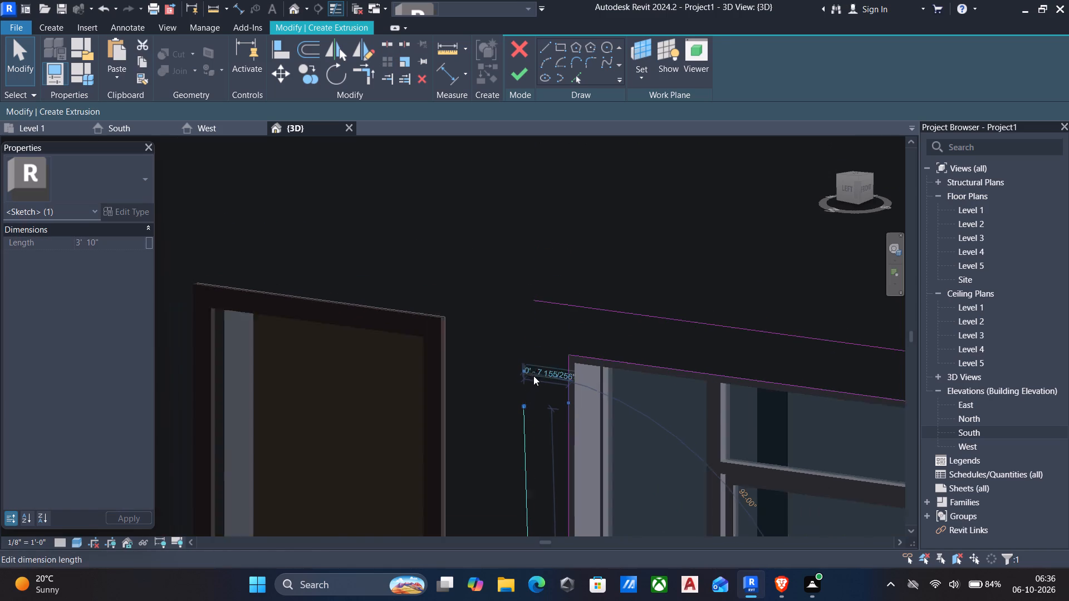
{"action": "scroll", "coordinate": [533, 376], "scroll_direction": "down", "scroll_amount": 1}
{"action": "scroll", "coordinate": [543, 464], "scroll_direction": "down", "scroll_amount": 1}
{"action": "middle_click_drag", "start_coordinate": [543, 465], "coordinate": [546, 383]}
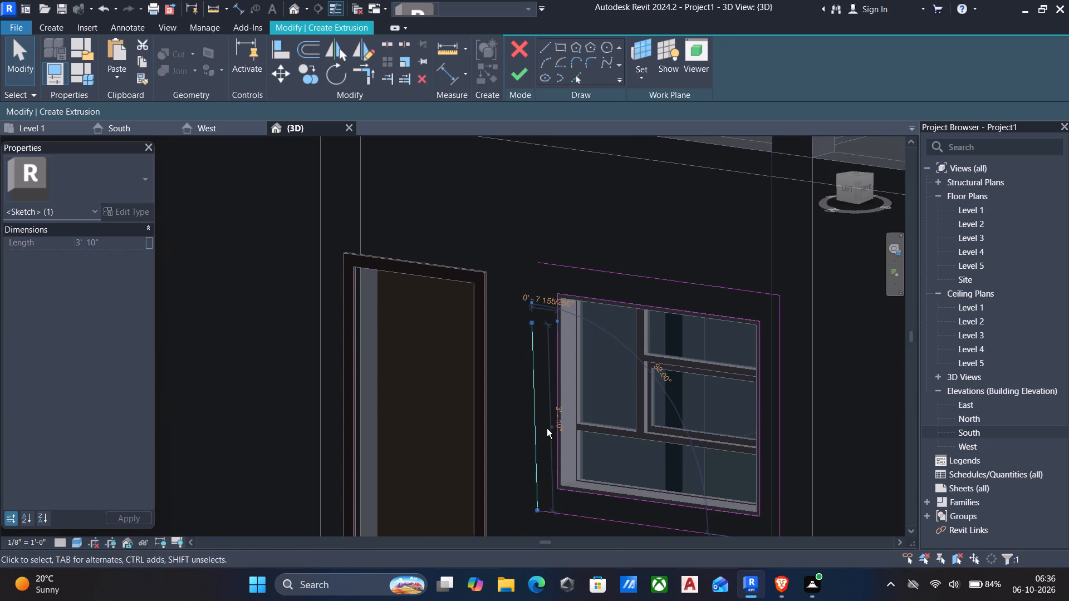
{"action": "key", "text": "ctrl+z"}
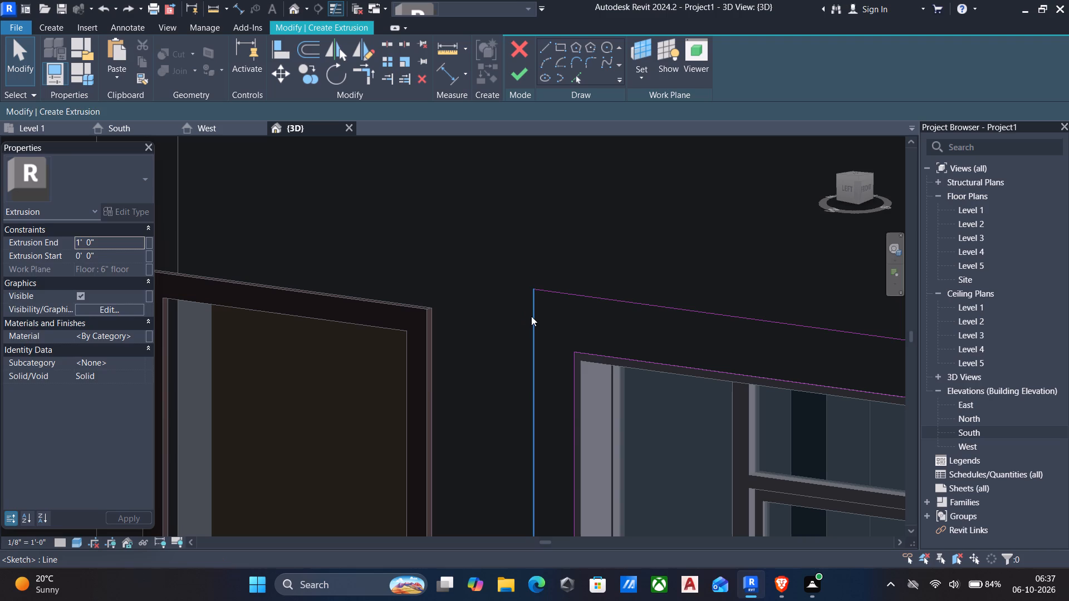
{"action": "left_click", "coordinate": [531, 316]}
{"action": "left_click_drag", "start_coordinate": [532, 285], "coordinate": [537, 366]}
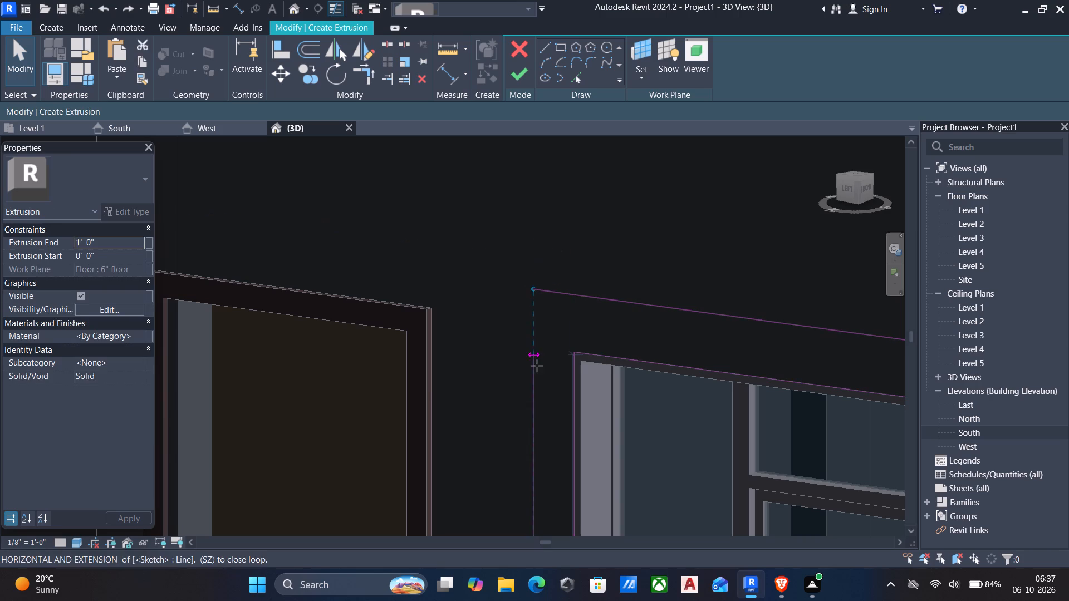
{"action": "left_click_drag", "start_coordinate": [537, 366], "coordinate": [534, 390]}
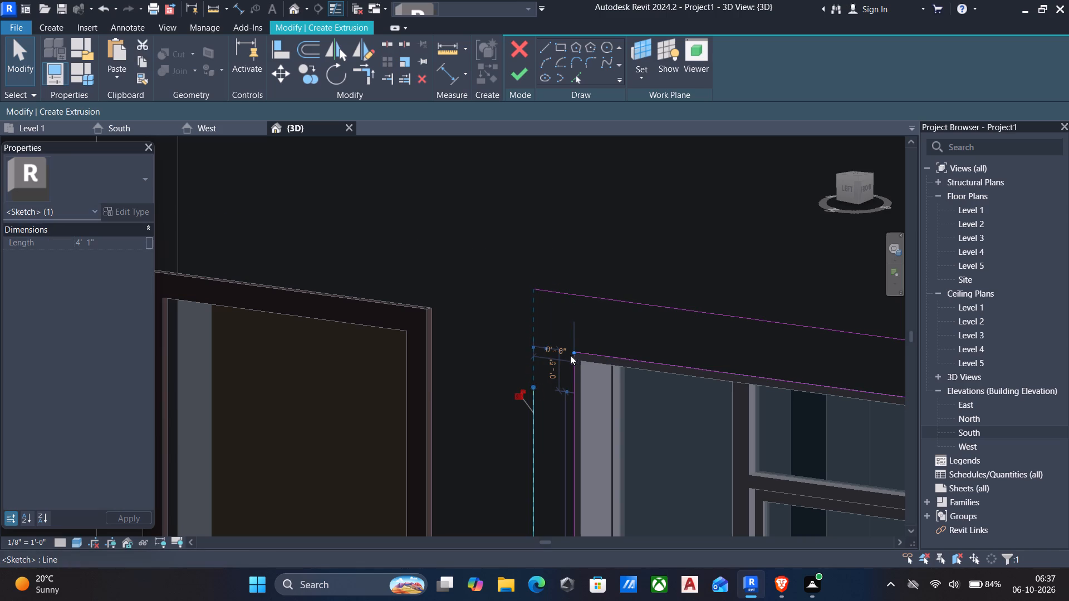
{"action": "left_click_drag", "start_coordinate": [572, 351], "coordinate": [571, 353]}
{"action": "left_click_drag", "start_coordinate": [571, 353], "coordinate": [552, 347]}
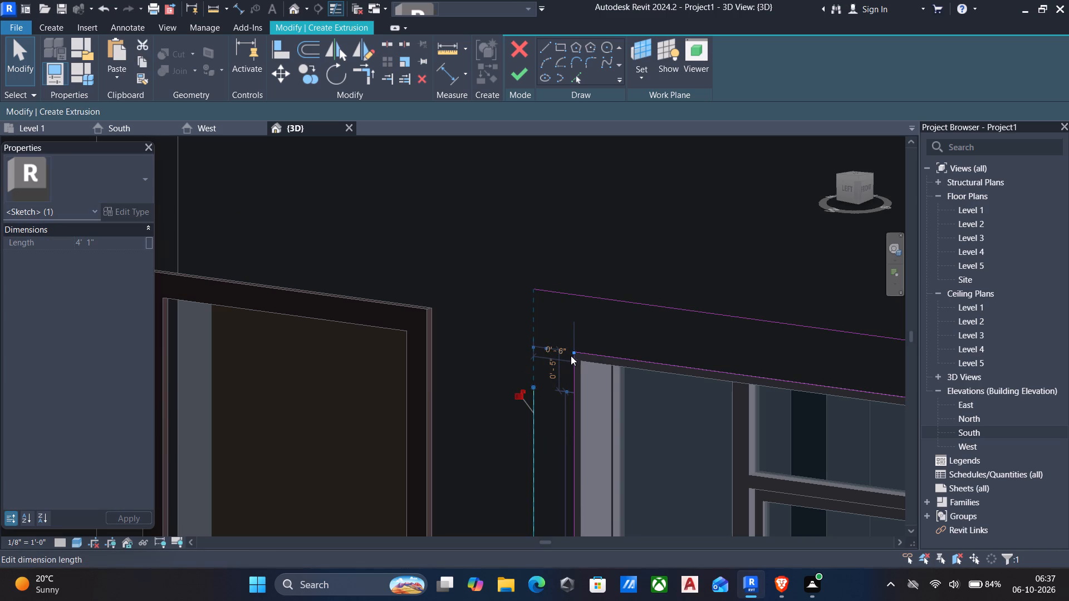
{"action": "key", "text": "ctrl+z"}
Extend the inner rectangle's top line past its left corner to about 6' 0 1/4" and shorten the outer left side to about 4' 4".
{"action": "scroll", "coordinate": [575, 360], "scroll_direction": "up", "scroll_amount": 4}
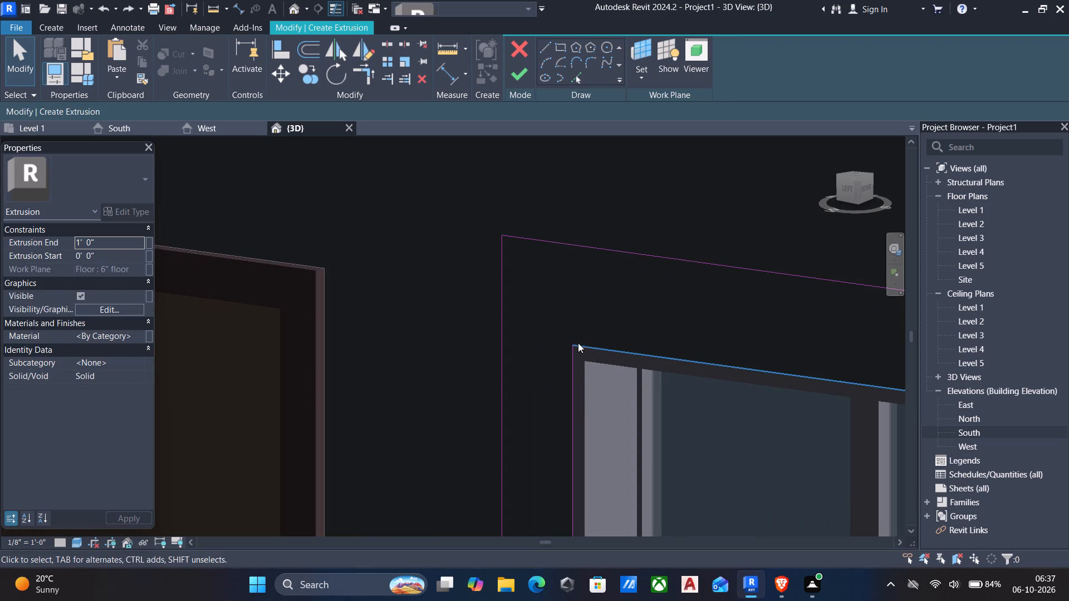
{"action": "left_click", "coordinate": [580, 342]}
{"action": "left_click_drag", "start_coordinate": [575, 346], "coordinate": [566, 344]}
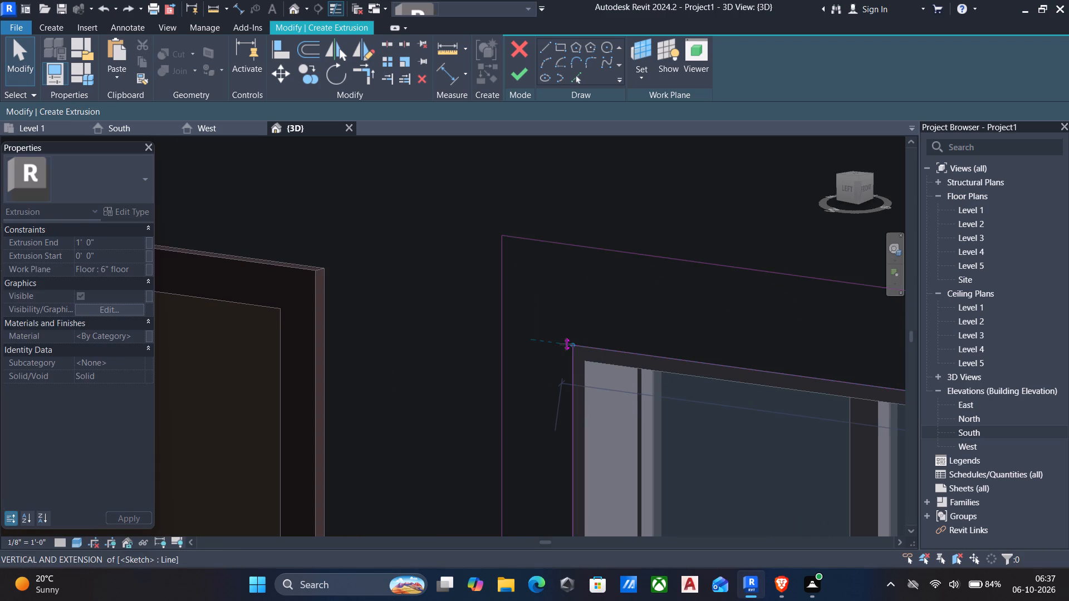
{"action": "left_click_drag", "start_coordinate": [566, 344], "coordinate": [529, 338]}
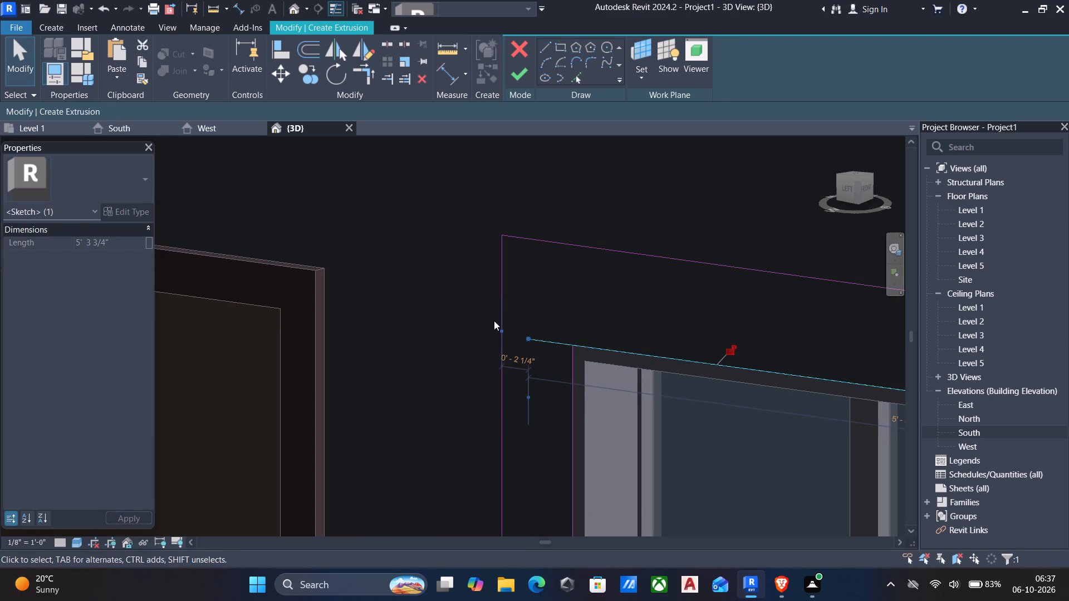
{"action": "left_click", "coordinate": [503, 293]}
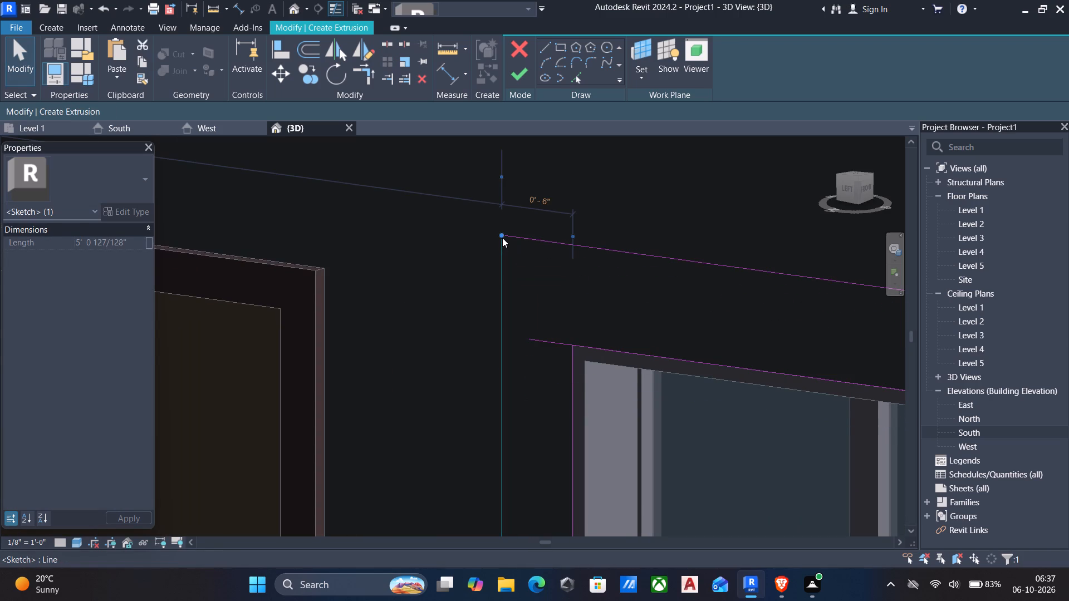
{"action": "left_click_drag", "start_coordinate": [502, 238], "coordinate": [497, 367]}
{"action": "left_click", "coordinate": [559, 343]}
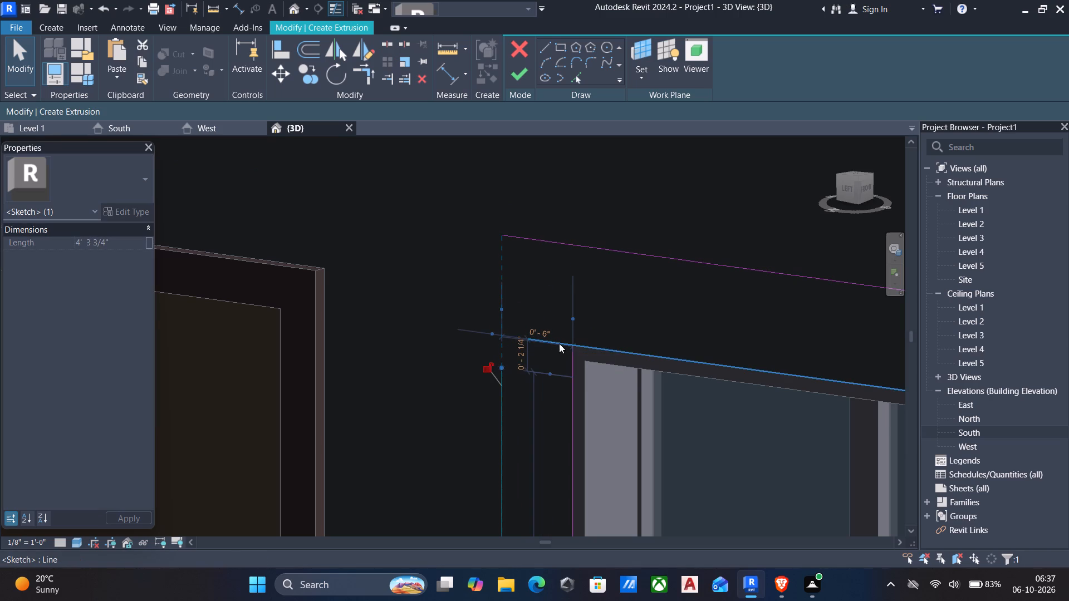
{"action": "left_click_drag", "start_coordinate": [530, 338], "coordinate": [516, 334]}
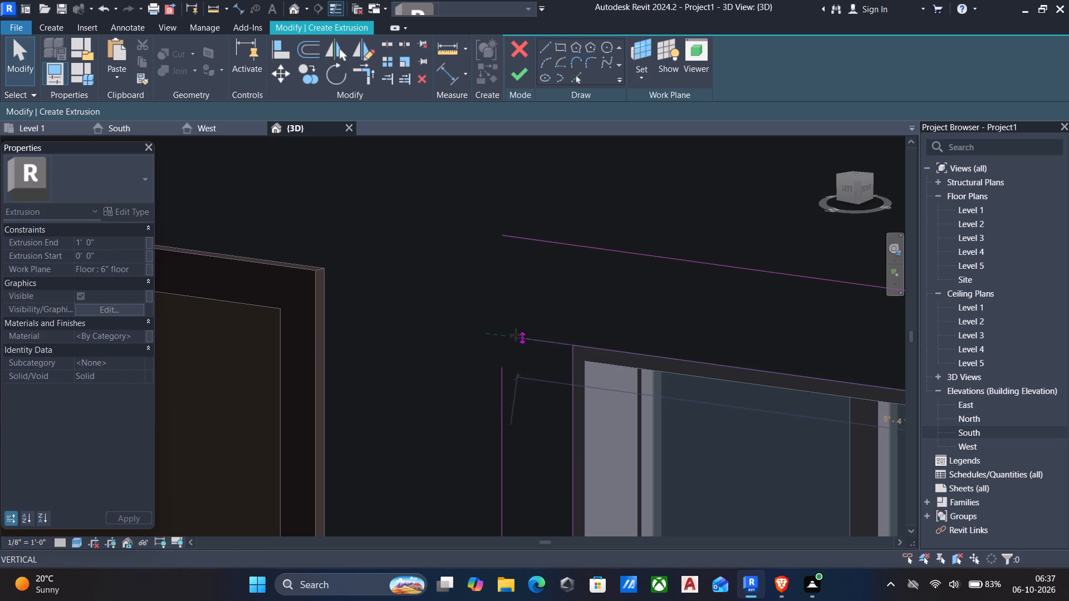
{"action": "left_click_drag", "start_coordinate": [516, 334], "coordinate": [426, 322]}
{"action": "scroll", "coordinate": [577, 421], "scroll_direction": "down", "scroll_amount": 5}
{"action": "middle_click_drag", "start_coordinate": [607, 440], "coordinate": [439, 372]}
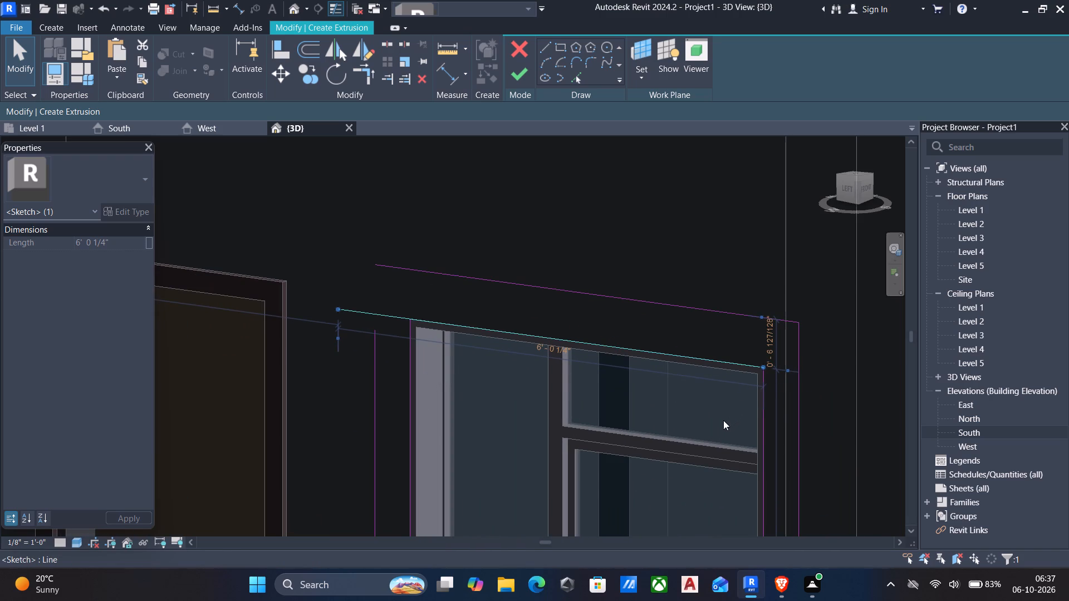
{"action": "key", "text": "Escape"}
{"action": "middle_click_drag", "start_coordinate": [717, 440], "coordinate": [685, 417]}
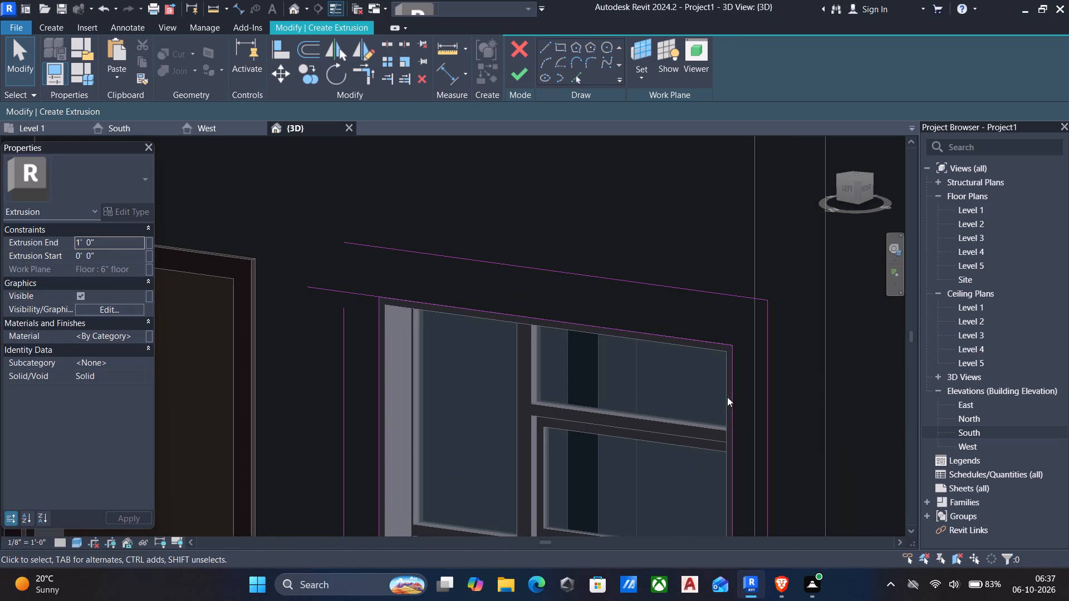
Lower the upper ends of the right sides, making the inner one about 3' 6" and the outer one about 3' 7" long.
{"action": "left_click", "coordinate": [732, 386]}
{"action": "left_click_drag", "start_coordinate": [734, 344], "coordinate": [734, 362]}
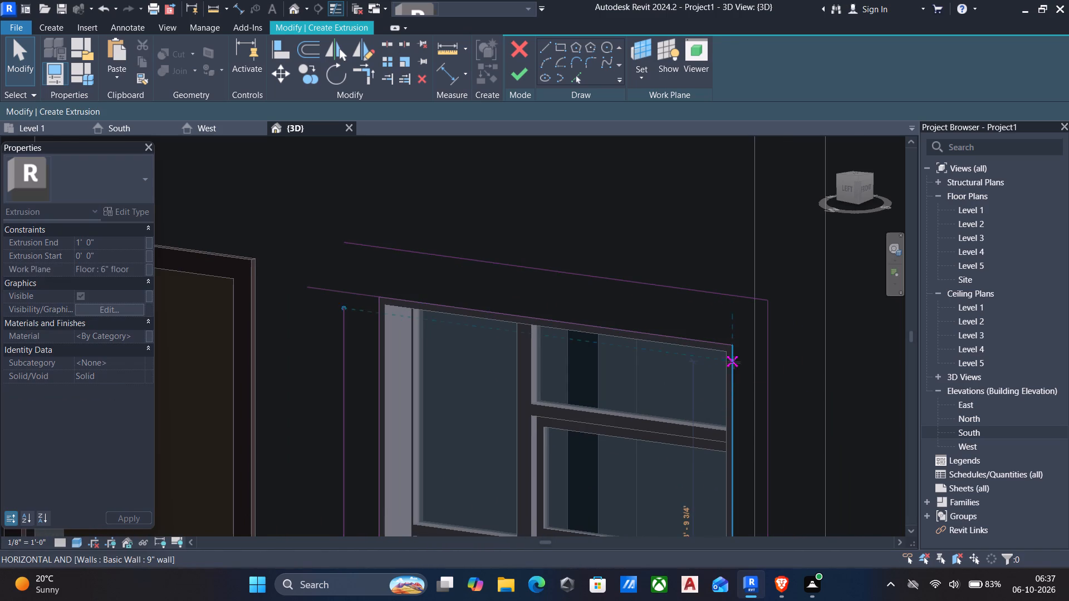
{"action": "left_click_drag", "start_coordinate": [734, 362], "coordinate": [733, 387]}
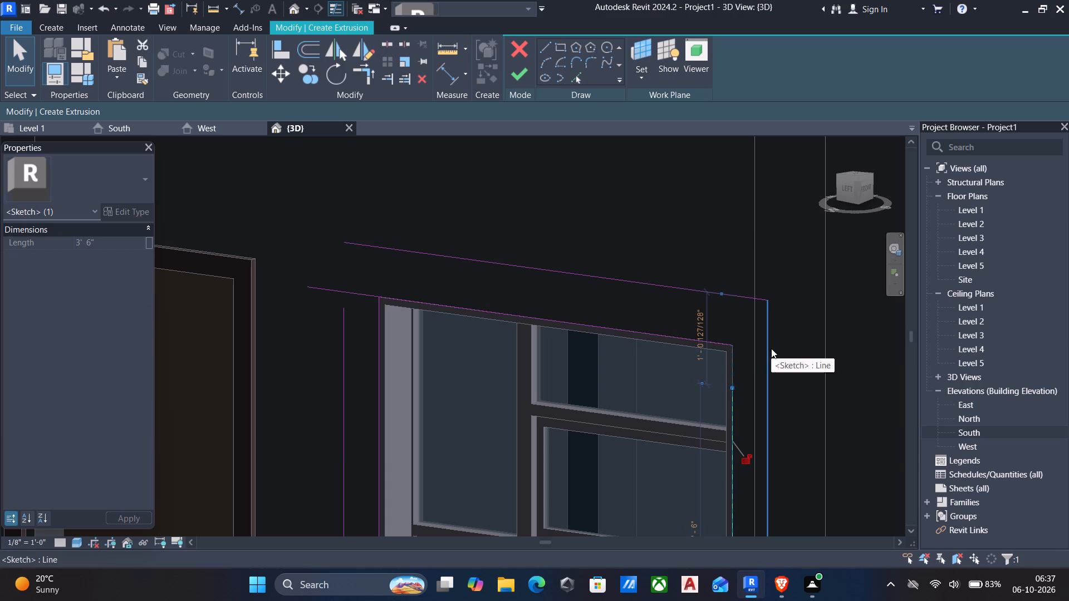
{"action": "left_click", "coordinate": [770, 348]}
{"action": "left_click_drag", "start_coordinate": [769, 300], "coordinate": [764, 319]}
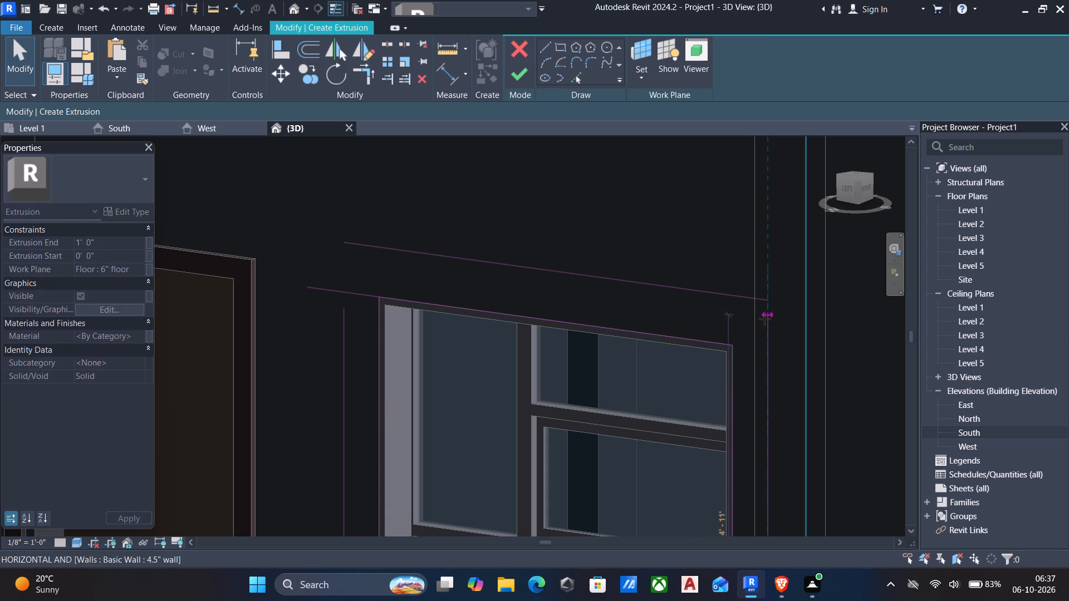
{"action": "left_click_drag", "start_coordinate": [764, 319], "coordinate": [777, 410]}
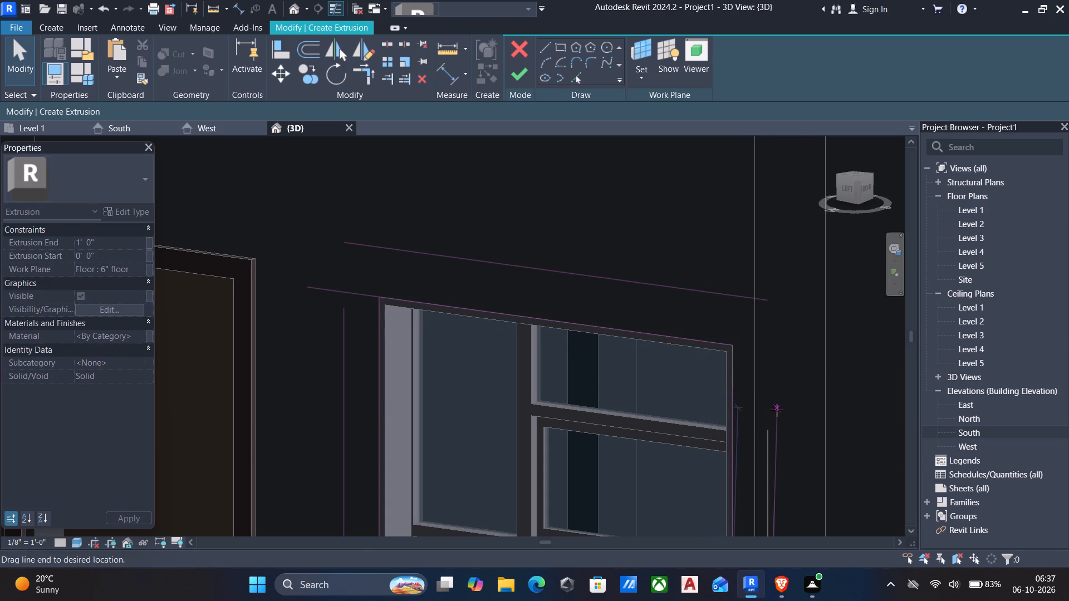
{"action": "left_click_drag", "start_coordinate": [777, 410], "coordinate": [769, 425]}
{"action": "scroll", "coordinate": [769, 425], "scroll_direction": "down", "scroll_amount": 1}
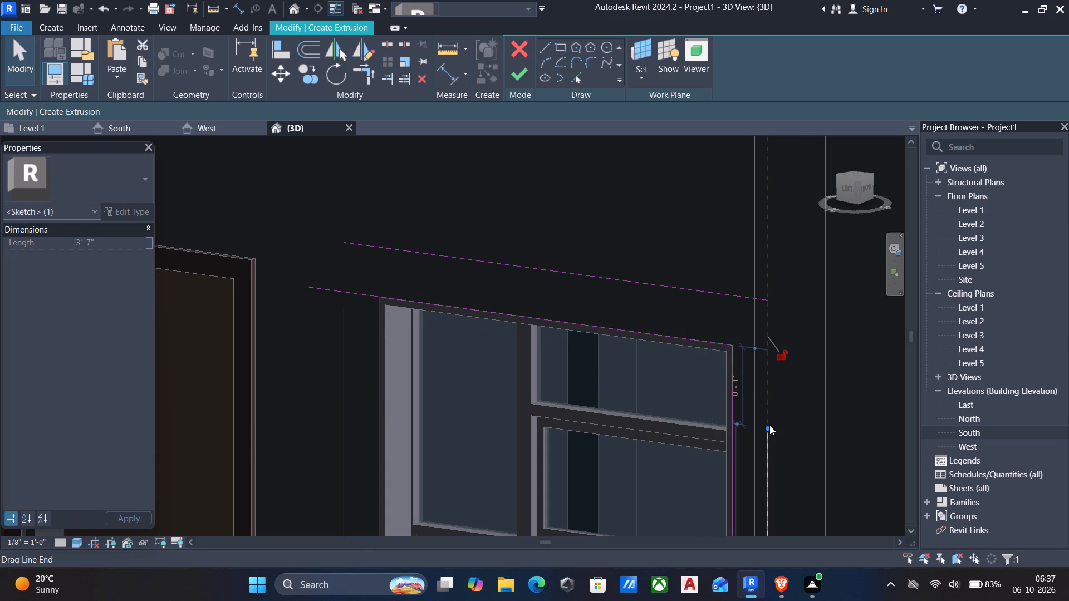
{"action": "scroll", "coordinate": [769, 425], "scroll_direction": "down", "scroll_amount": 3}
{"action": "key", "text": "Escape"}
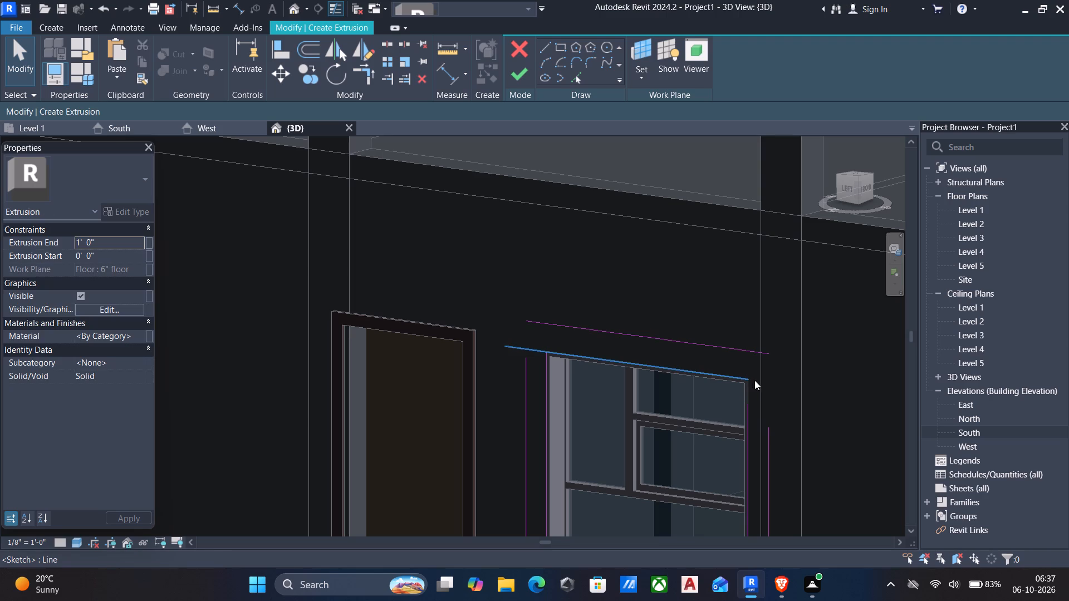
Draw a 1' line extending the outer top edge rightward, drop it about 7", return it 1' inward and connect down to the outer right side.
{"action": "left_click", "coordinate": [762, 353]}
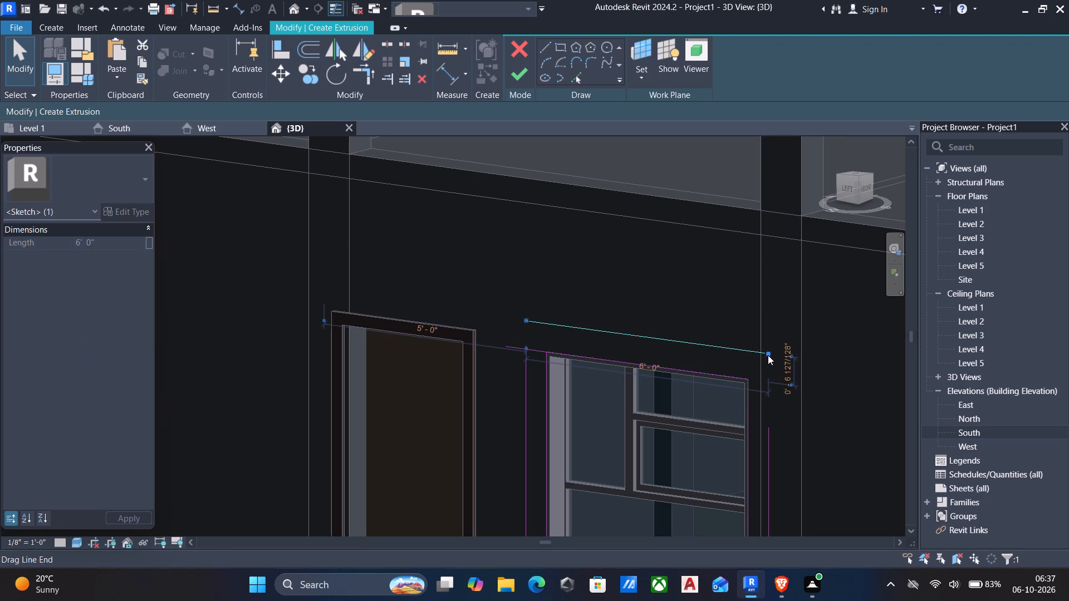
{"action": "left_click", "coordinate": [547, 46]}
{"action": "scroll", "coordinate": [789, 365], "scroll_direction": "up", "scroll_amount": 3}
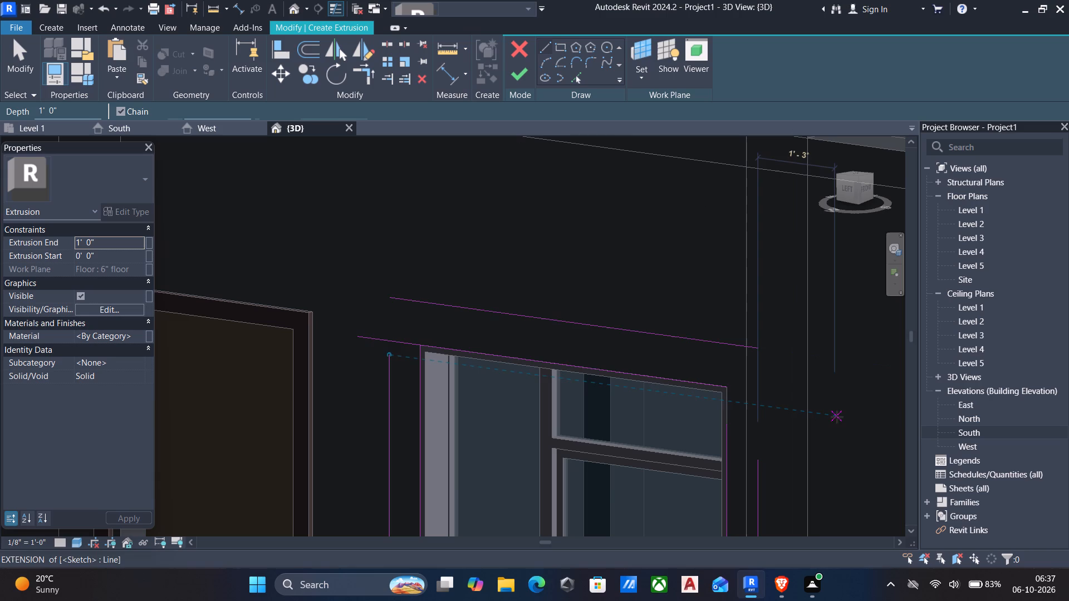
{"action": "left_click", "coordinate": [756, 347]}
{"action": "type", "text": "1'"}
{"action": "key", "text": "Return"}
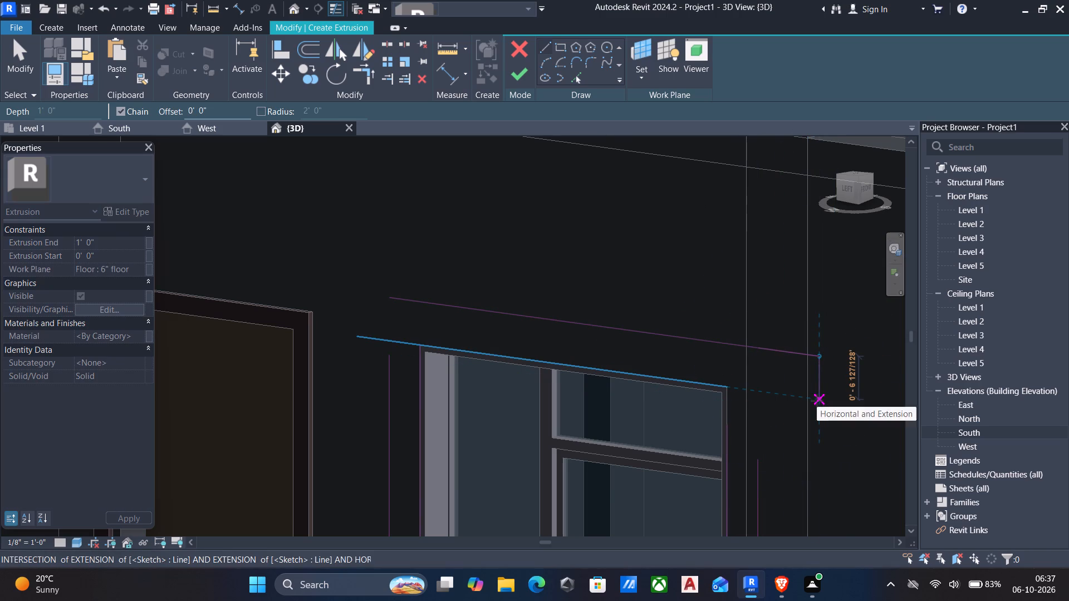
{"action": "left_click", "coordinate": [817, 401]}
{"action": "left_click", "coordinate": [755, 390]}
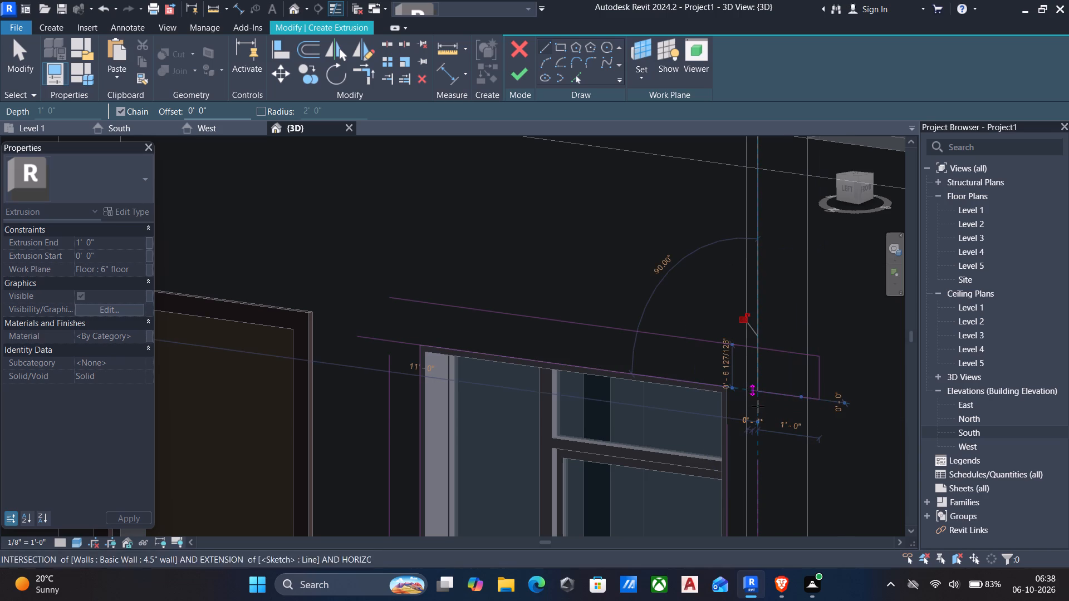
{"action": "left_click", "coordinate": [755, 457]}
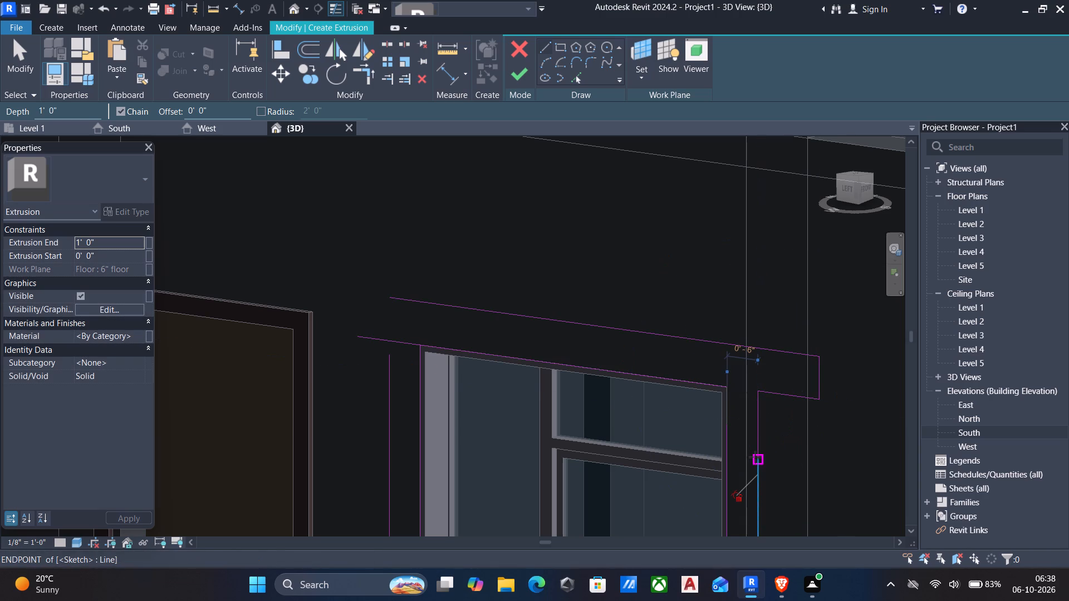
{"action": "key", "text": "Escape"}
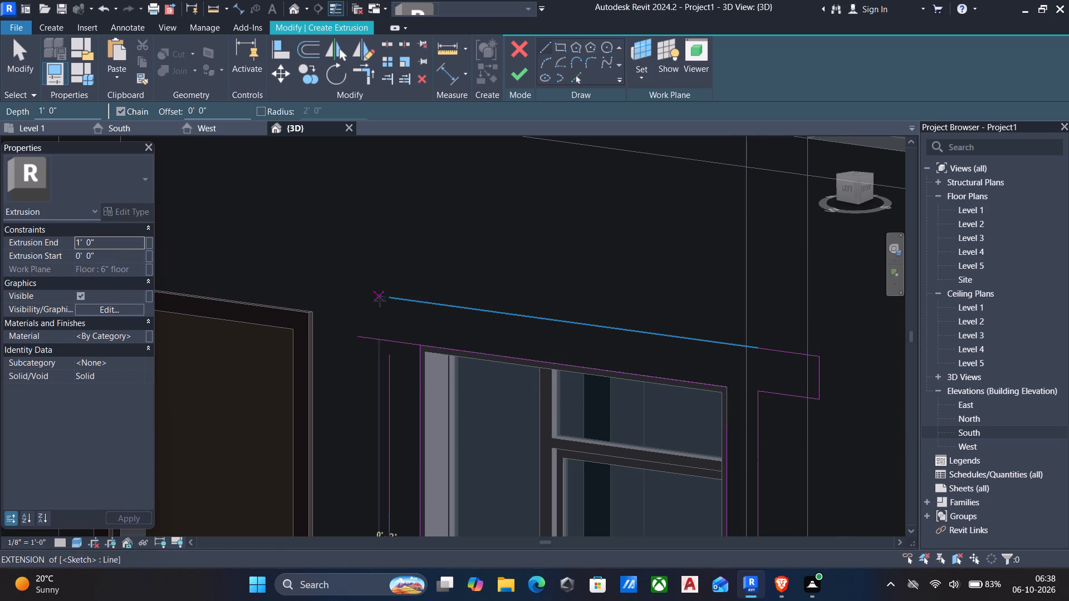
Draw a matching 1' line extending the outer top edge leftward, with a drop of about 7" at its end.
{"action": "left_click", "coordinate": [393, 295]}
{"action": "type", "text": "1'"}
{"action": "key", "text": "Return"}
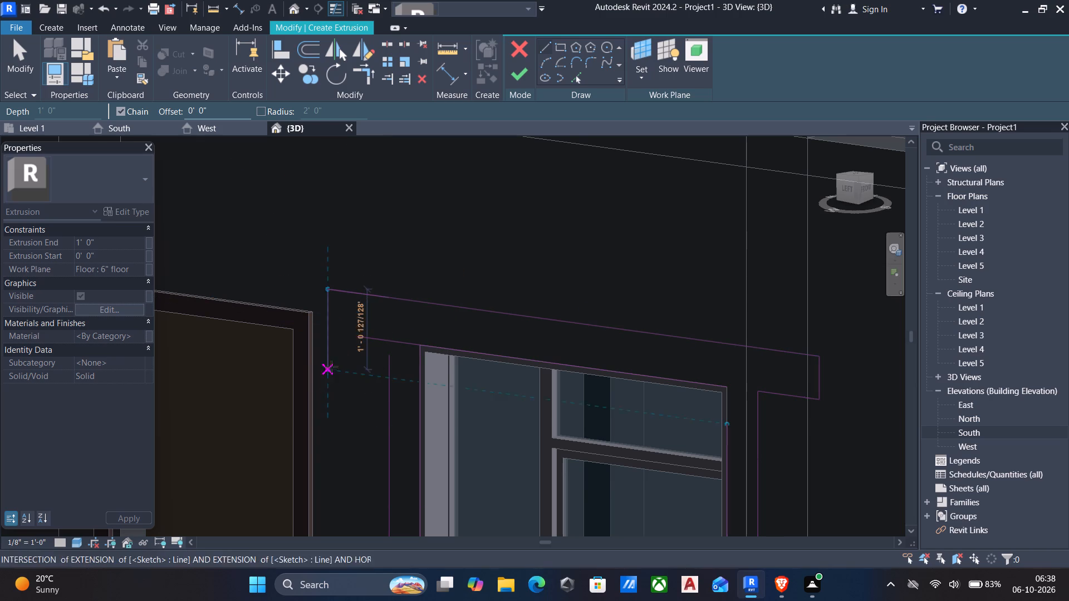
{"action": "left_click", "coordinate": [328, 329]}
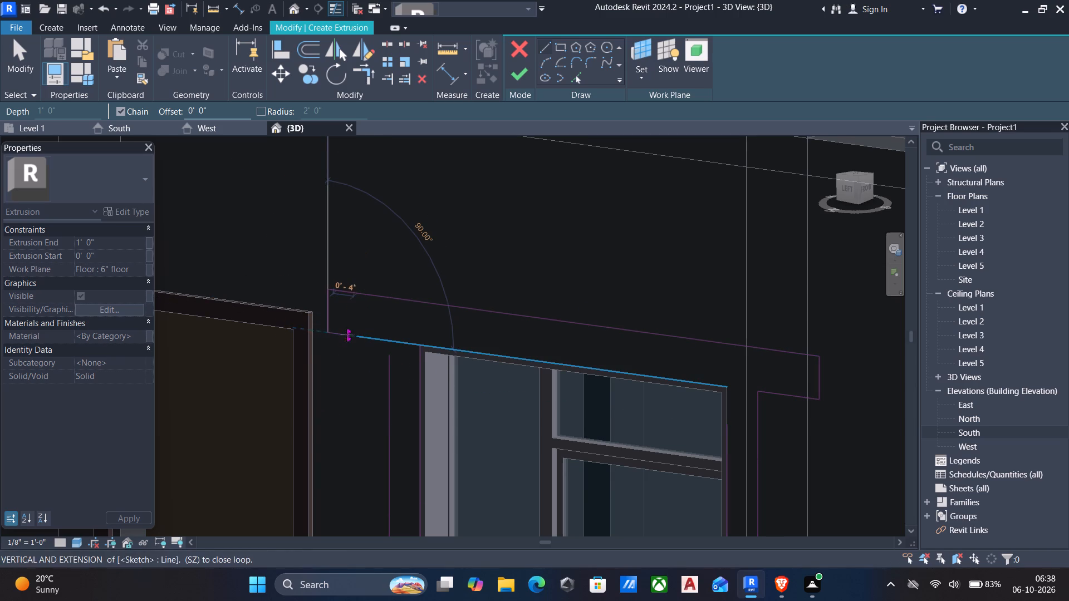
{"action": "key", "text": "Escape"}
{"action": "key", "text": "Escape"}
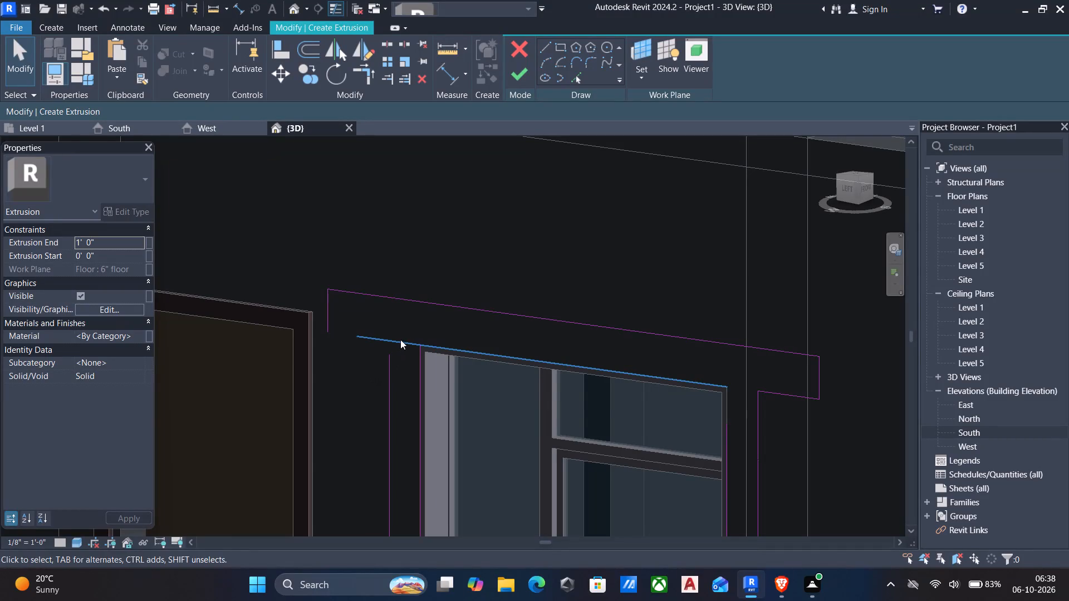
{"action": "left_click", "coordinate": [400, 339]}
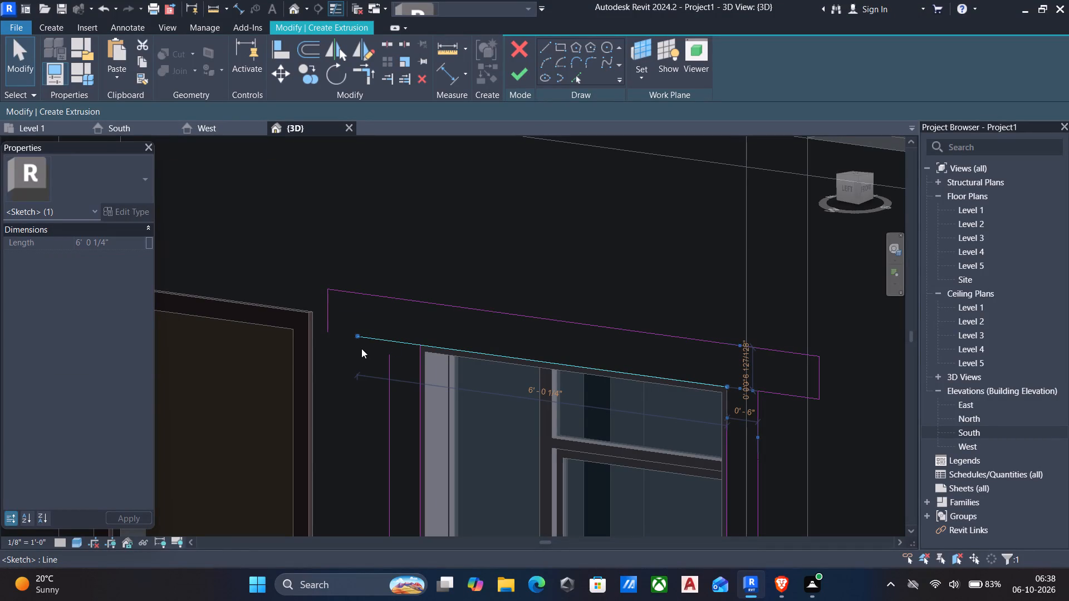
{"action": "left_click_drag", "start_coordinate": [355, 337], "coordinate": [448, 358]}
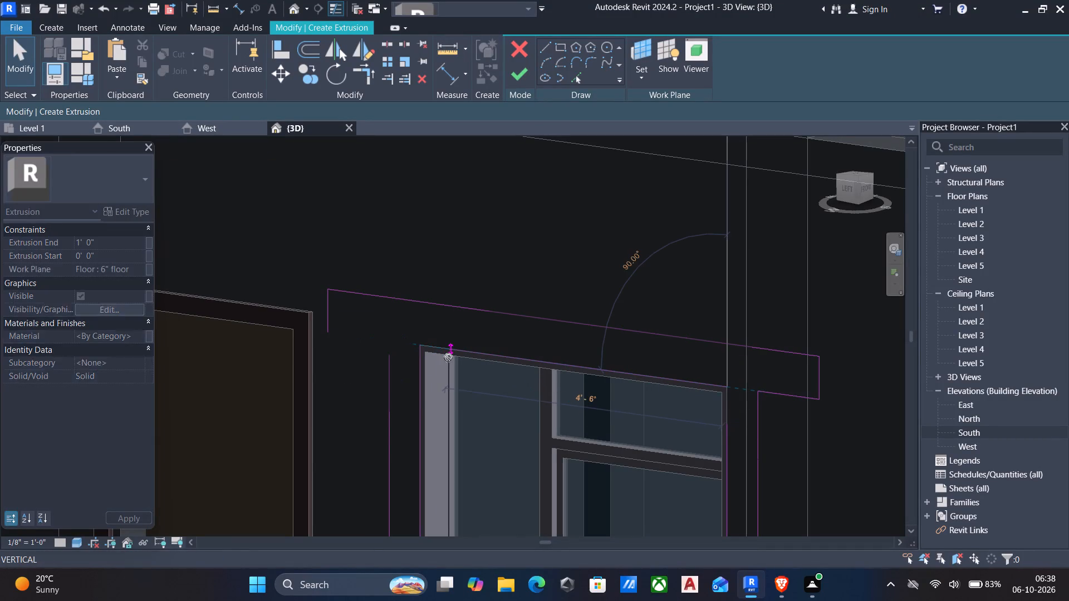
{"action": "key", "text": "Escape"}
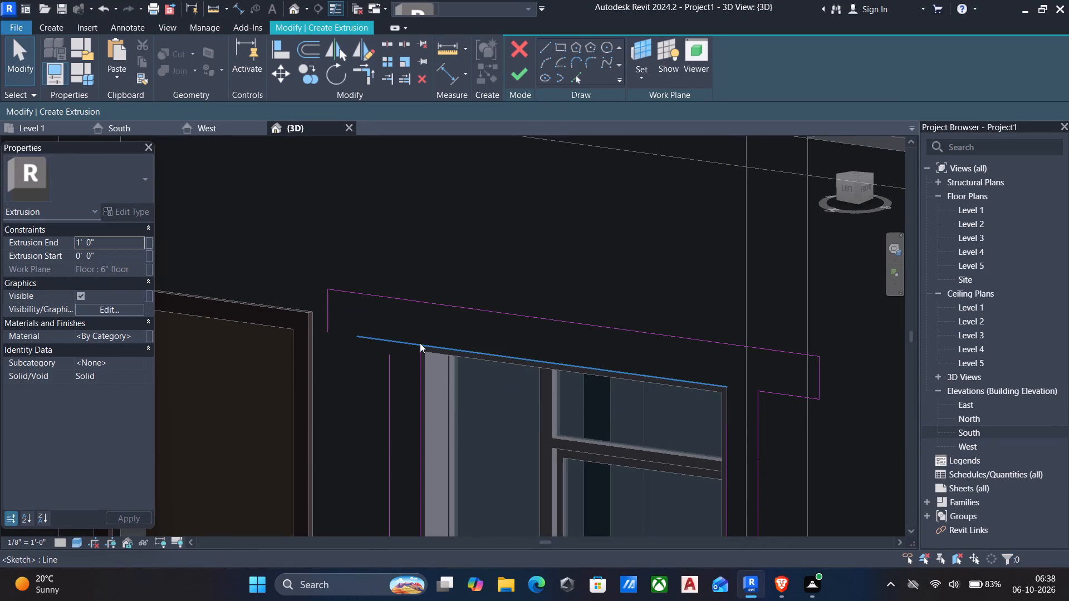
Trim the inner rectangle's overshooting top line and its left side to a clean corner.
{"action": "type", "text": "tr"}
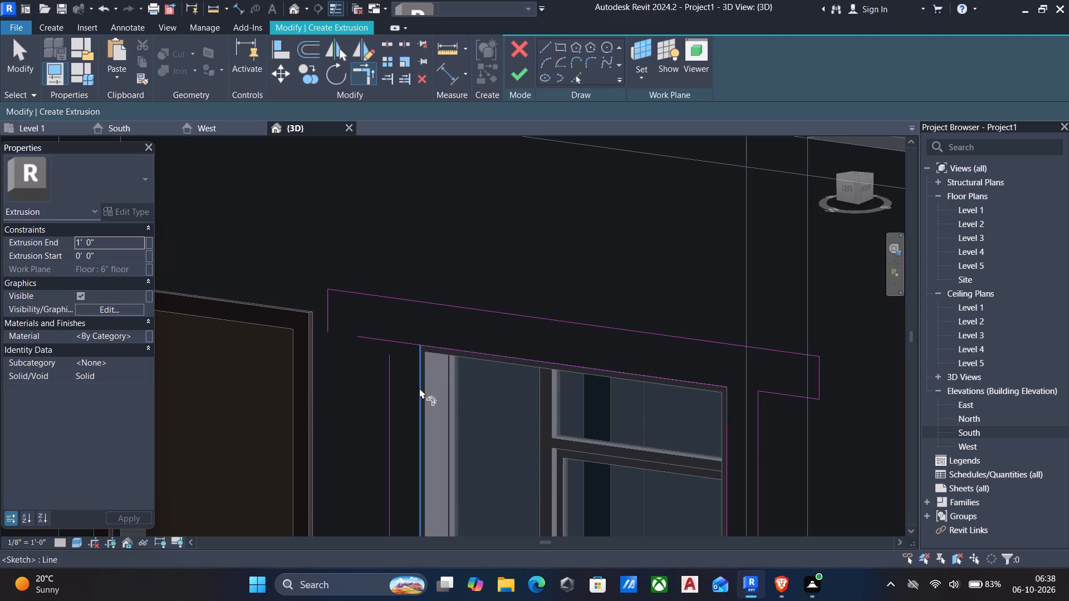
{"action": "left_click", "coordinate": [419, 387]}
{"action": "left_click", "coordinate": [453, 348]}
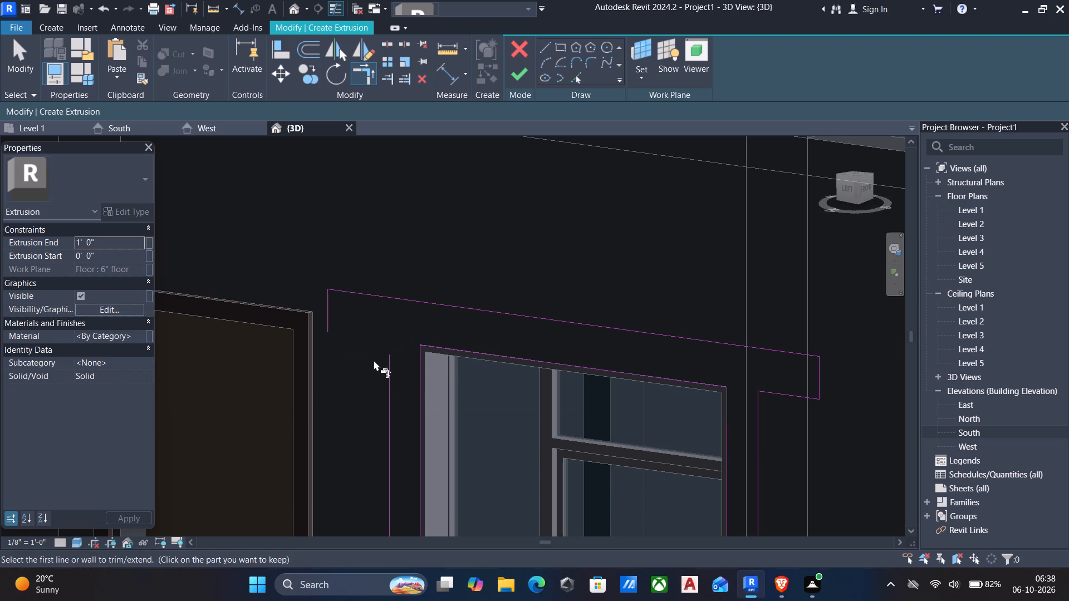
{"action": "left_click", "coordinate": [385, 380]}
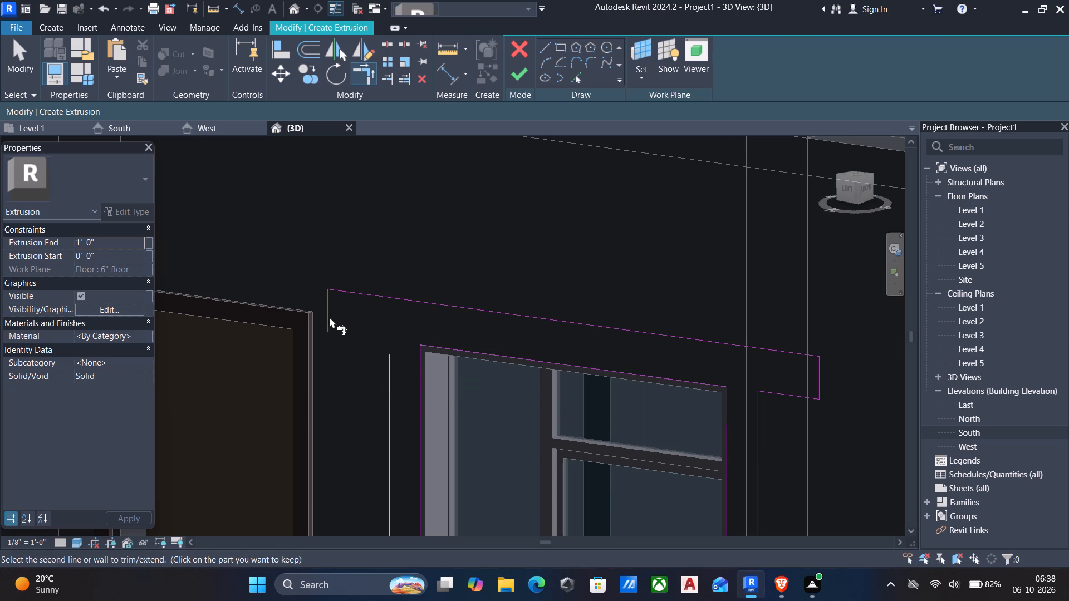
{"action": "key", "text": "Escape"}
{"action": "key", "text": "Escape"}
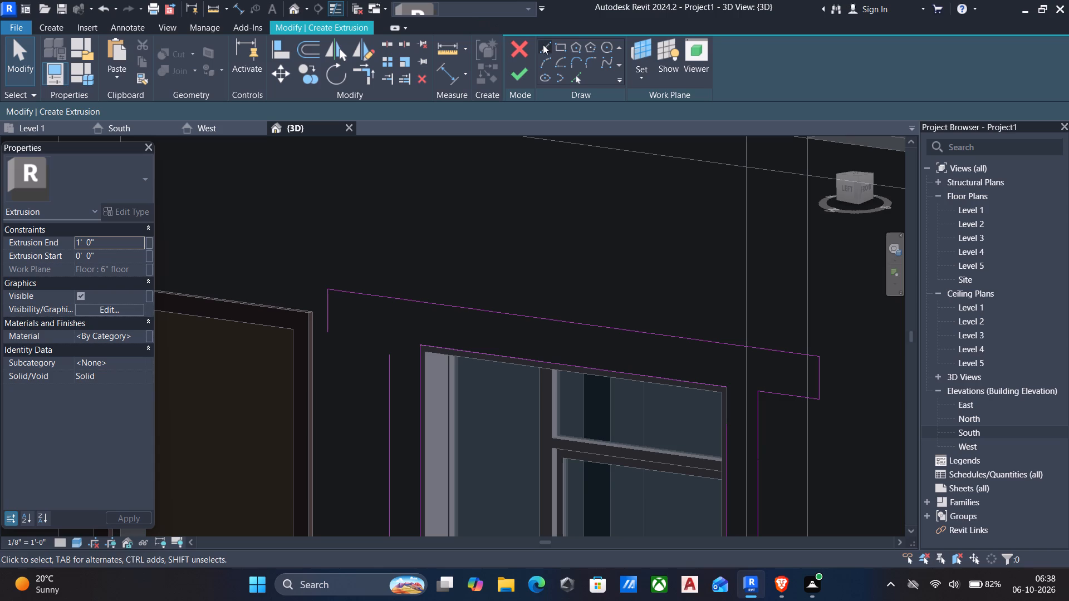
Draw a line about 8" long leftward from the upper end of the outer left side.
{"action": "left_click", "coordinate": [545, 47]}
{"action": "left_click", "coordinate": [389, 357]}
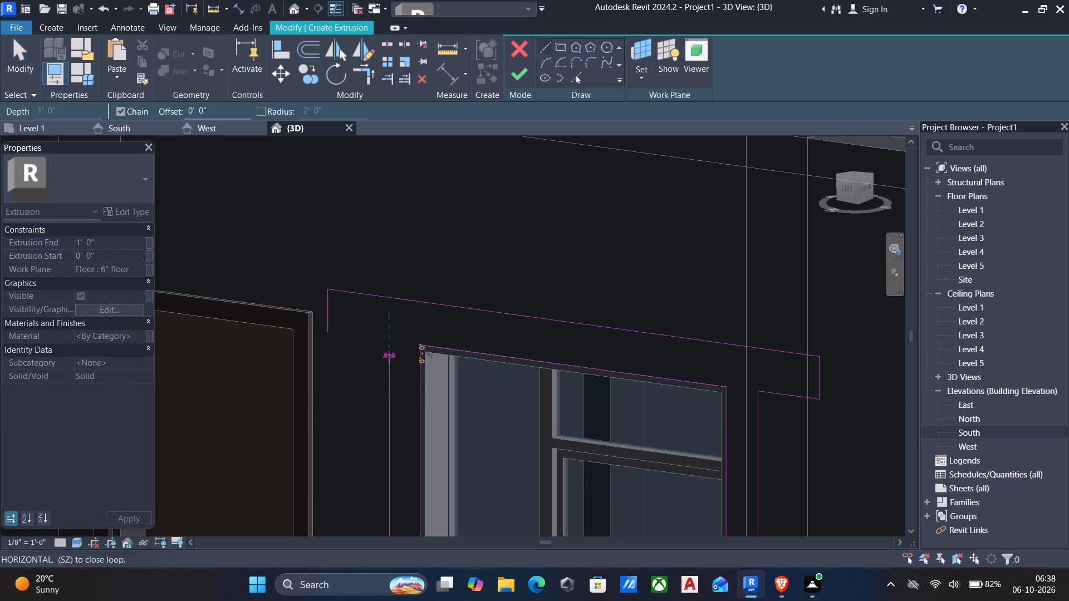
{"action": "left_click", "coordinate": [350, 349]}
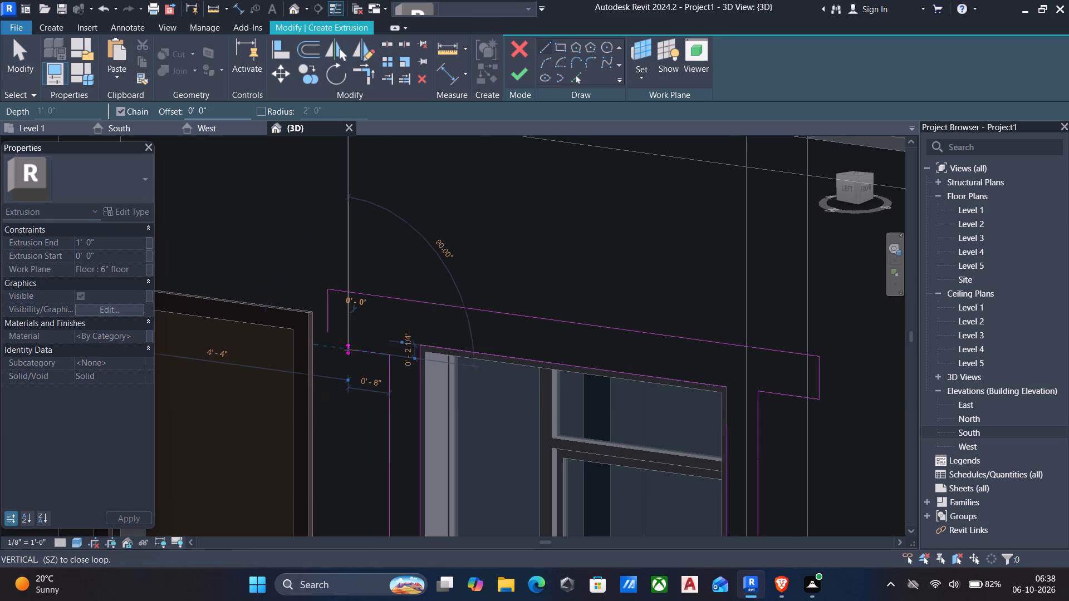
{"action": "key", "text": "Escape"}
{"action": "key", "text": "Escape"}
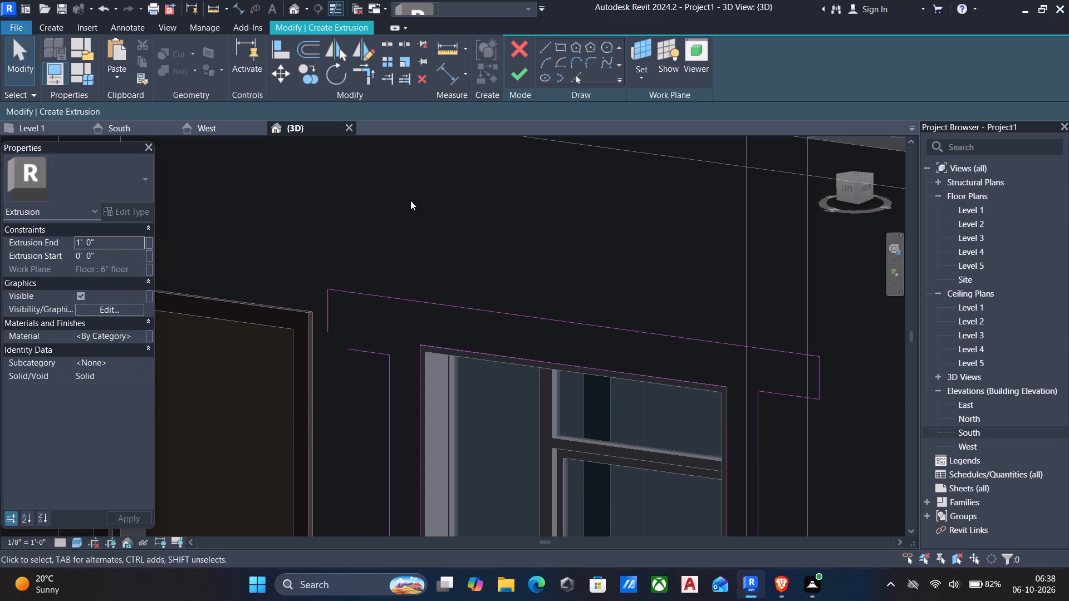
Draw a 1' line from the lower end of the left drop inward, ending in line with the outer left side.
{"action": "left_click", "coordinate": [545, 45]}
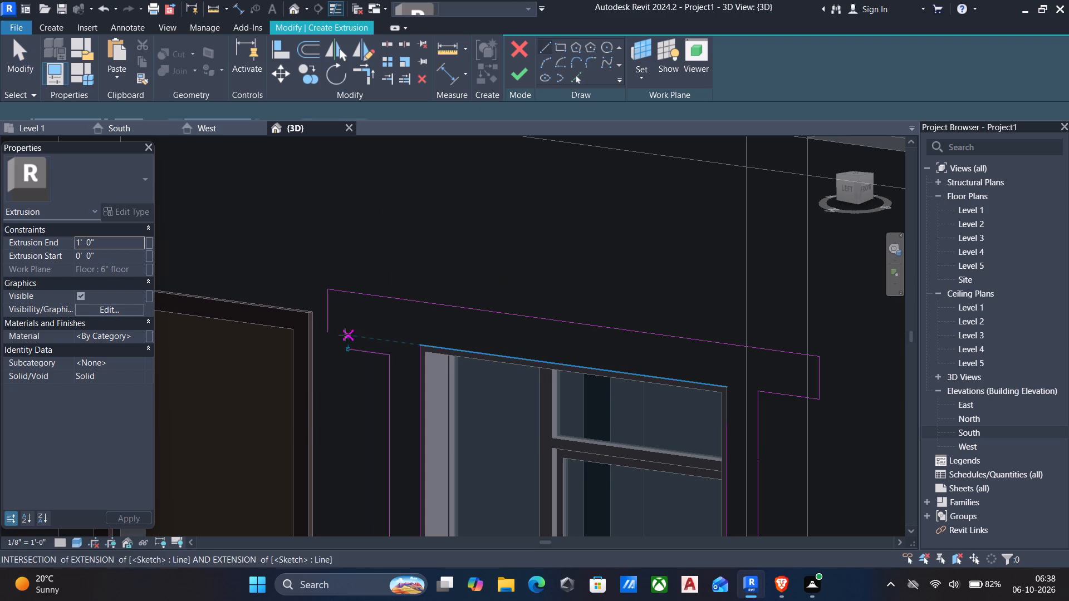
{"action": "left_click", "coordinate": [326, 331]}
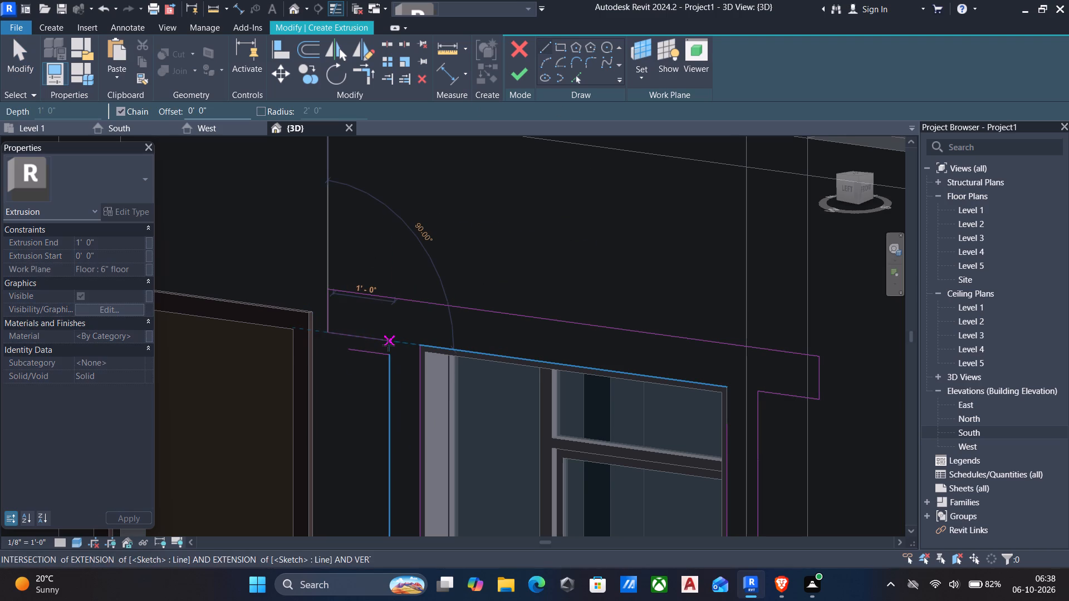
{"action": "left_click", "coordinate": [389, 345]}
{"action": "key", "text": "Escape"}
{"action": "key", "text": "Escape"}
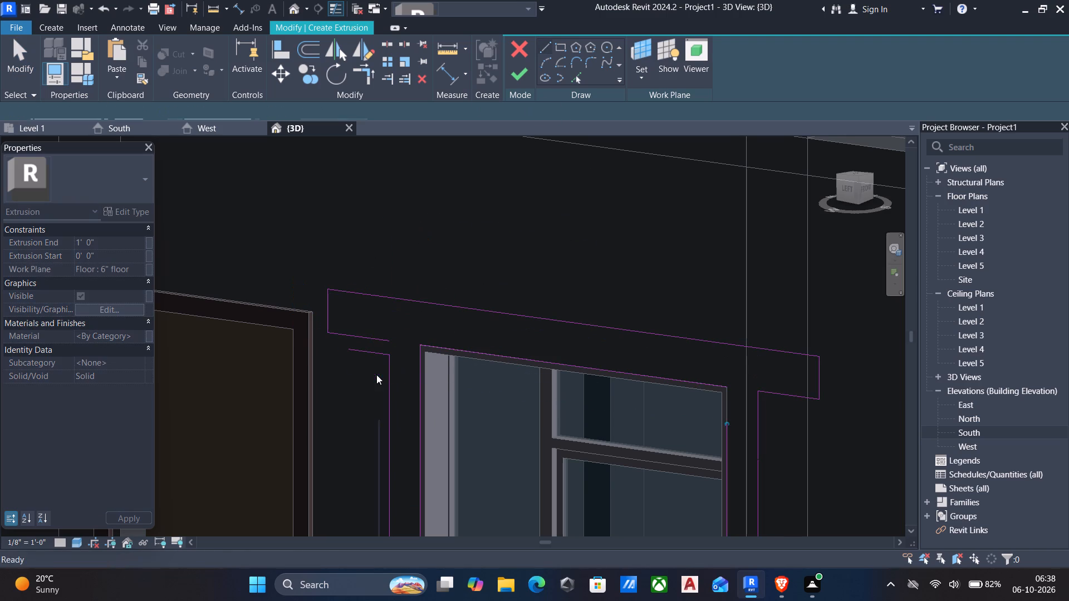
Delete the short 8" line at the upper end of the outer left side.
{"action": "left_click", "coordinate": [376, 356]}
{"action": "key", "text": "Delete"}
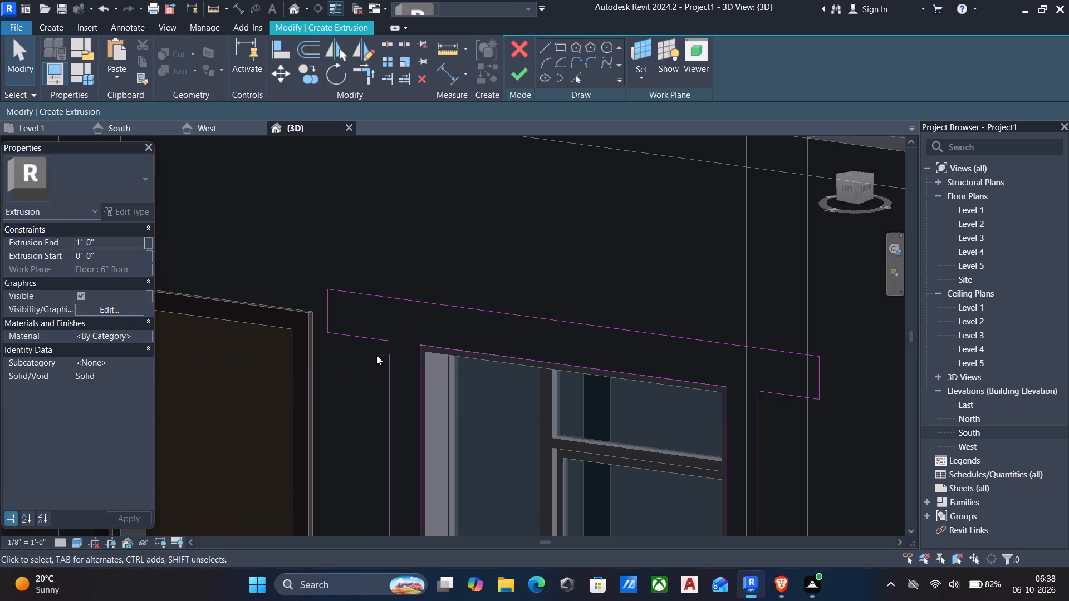
Trim the 1' inward return line and the outer left side to a corner.
{"action": "type", "text": "tr"}
{"action": "left_click", "coordinate": [371, 338]}
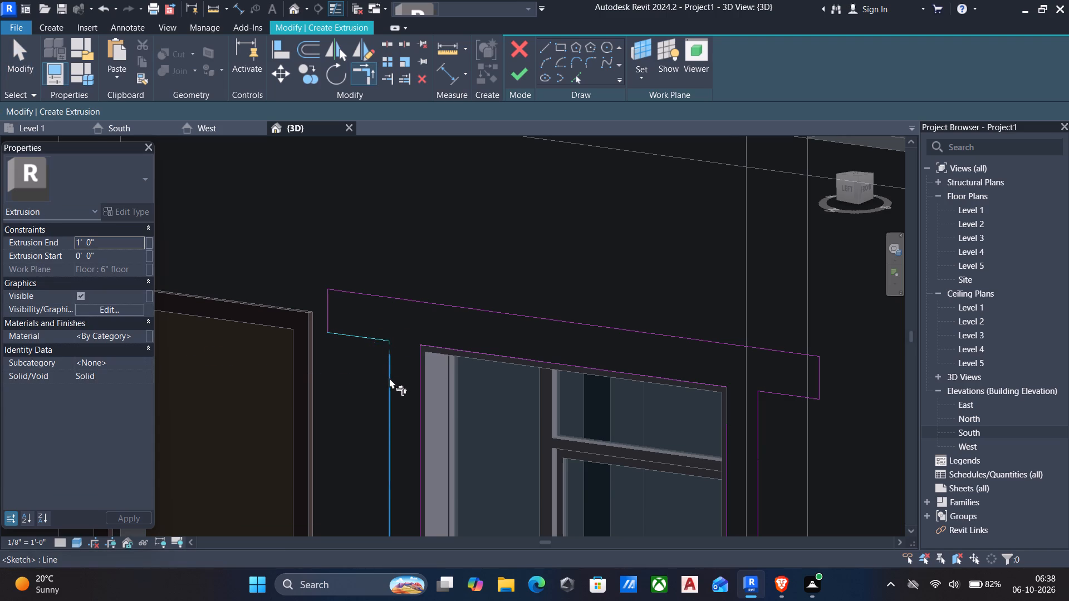
{"action": "left_click", "coordinate": [389, 378]}
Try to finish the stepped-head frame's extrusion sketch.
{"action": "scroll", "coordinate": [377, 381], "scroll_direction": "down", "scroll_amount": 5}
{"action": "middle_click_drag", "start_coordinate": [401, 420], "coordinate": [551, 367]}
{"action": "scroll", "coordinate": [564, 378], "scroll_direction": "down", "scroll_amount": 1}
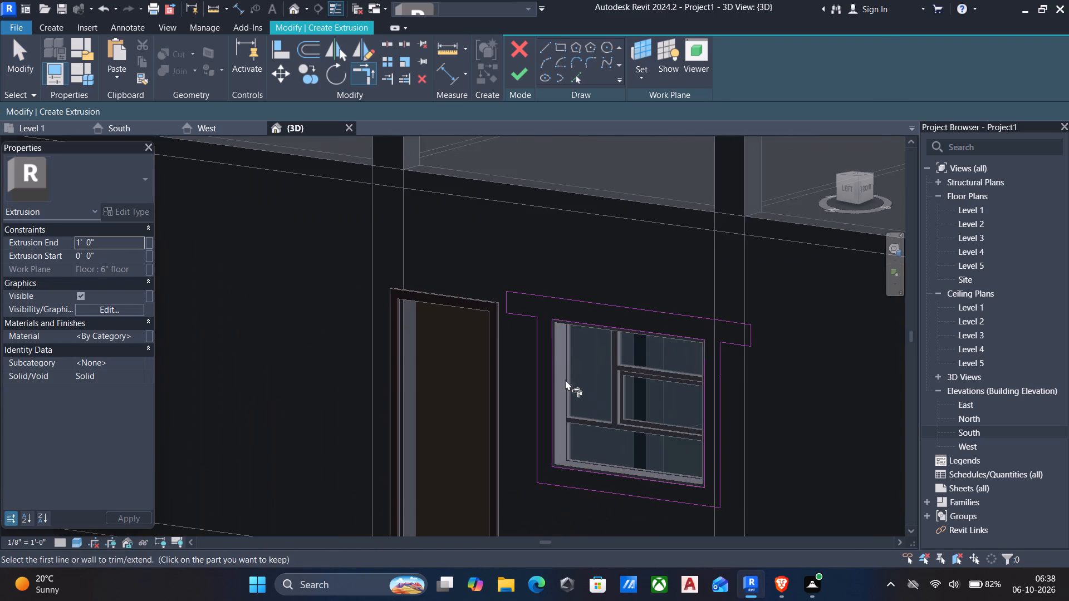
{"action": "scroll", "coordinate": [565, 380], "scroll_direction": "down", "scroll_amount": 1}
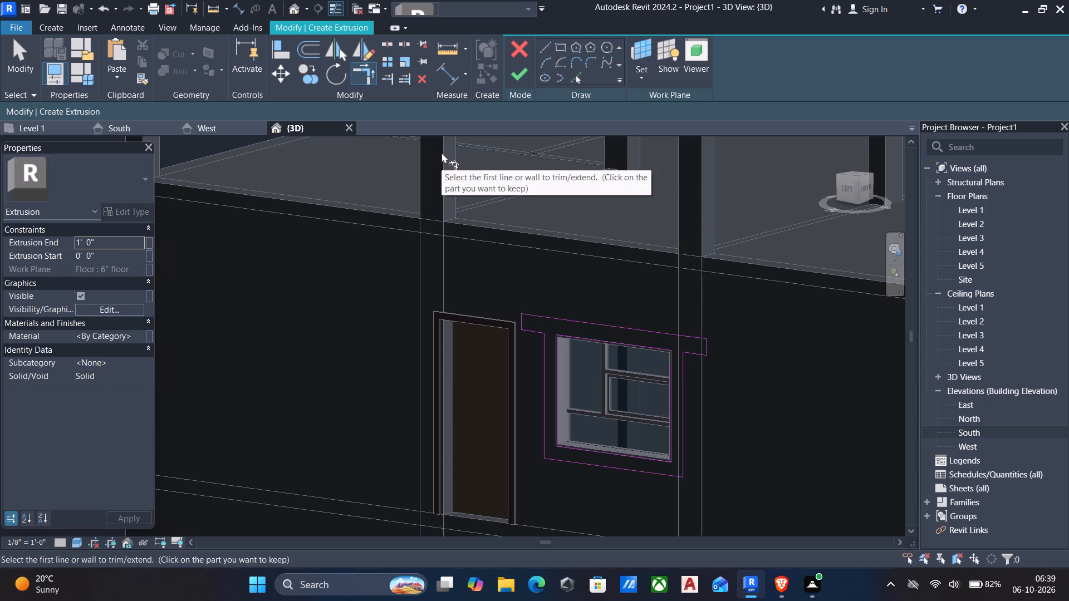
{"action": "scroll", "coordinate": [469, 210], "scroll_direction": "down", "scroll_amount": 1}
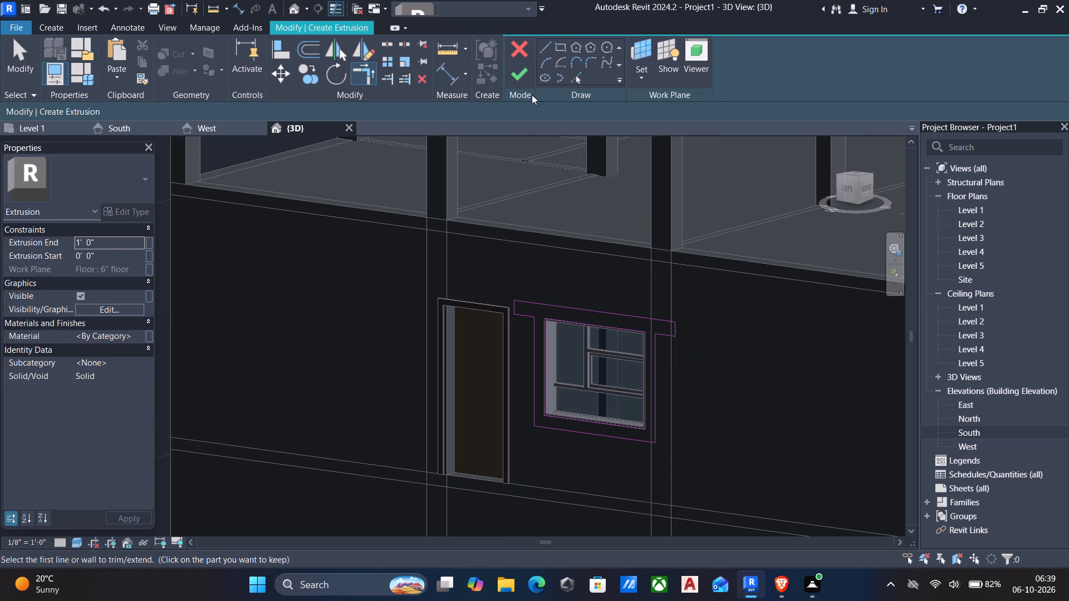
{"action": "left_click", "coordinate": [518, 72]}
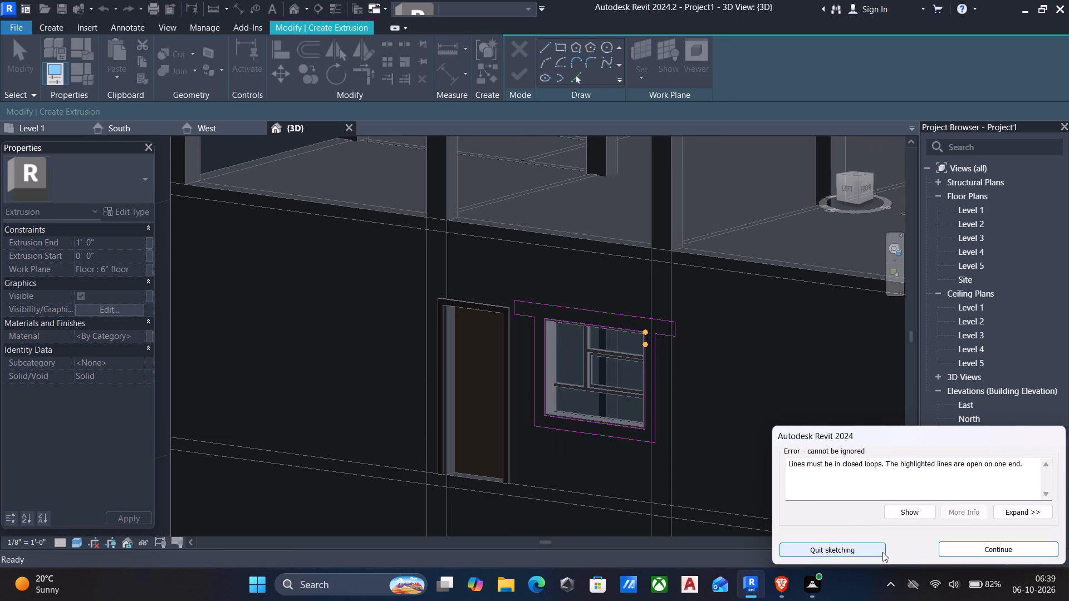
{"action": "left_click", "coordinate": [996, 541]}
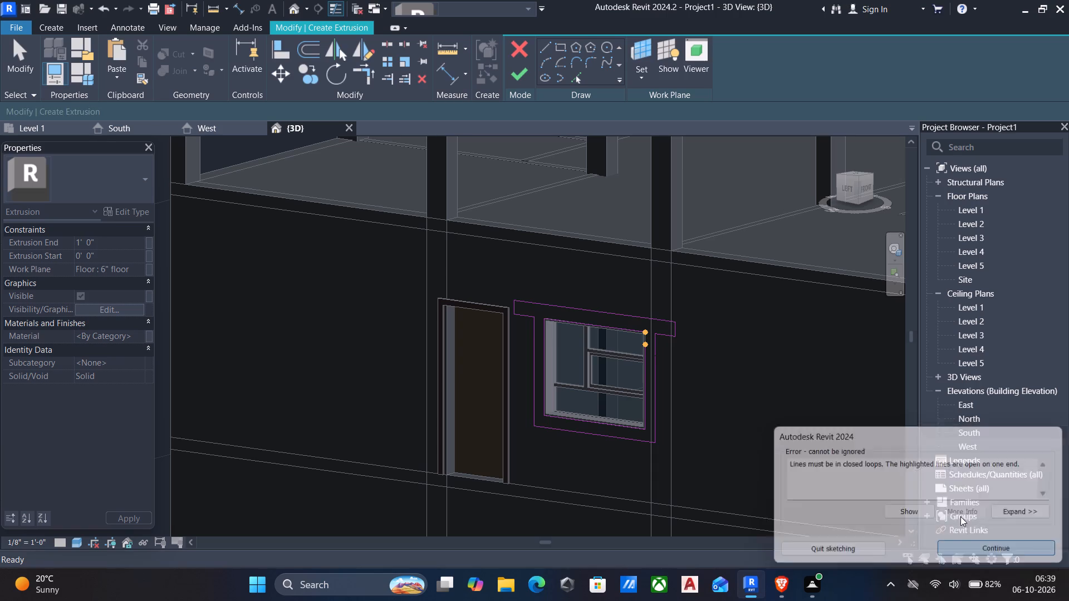
Trim the inner rectangle's top line and right side to a corner.
{"action": "scroll", "coordinate": [664, 359], "scroll_direction": "up", "scroll_amount": 4}
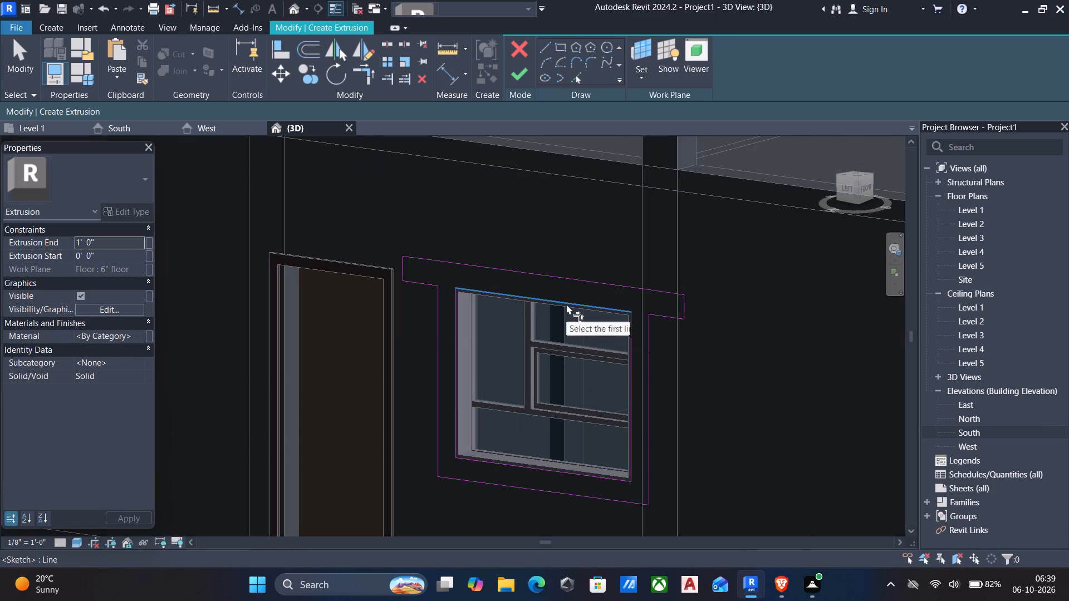
{"action": "left_click", "coordinate": [566, 304]}
{"action": "left_click", "coordinate": [631, 372]}
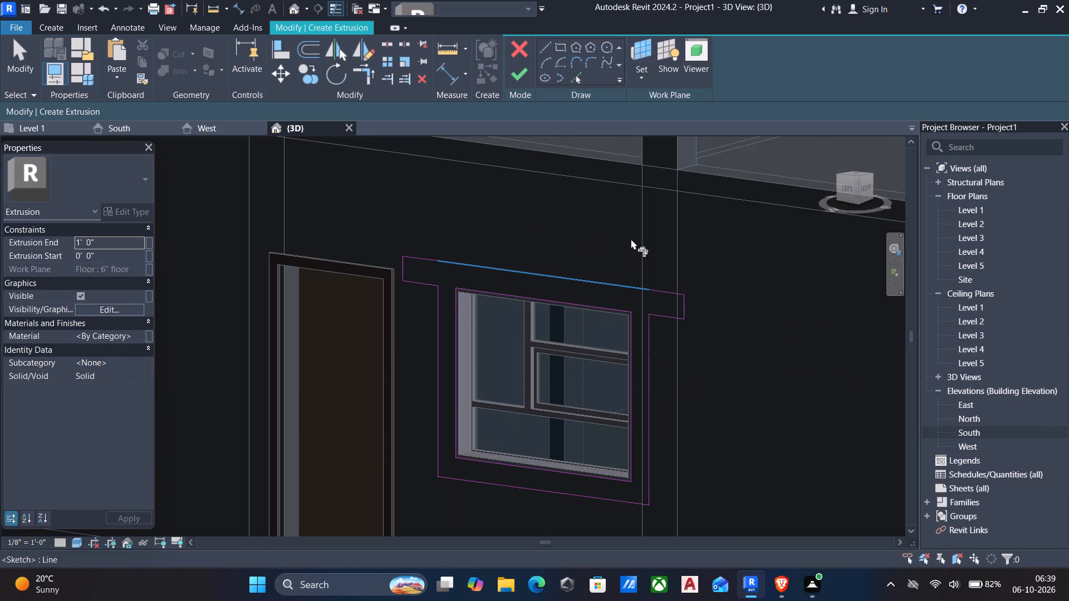
Complete the stepped-head frame extrusion with a depth of 1' and finish the in-place model.
{"action": "left_click", "coordinate": [518, 69]}
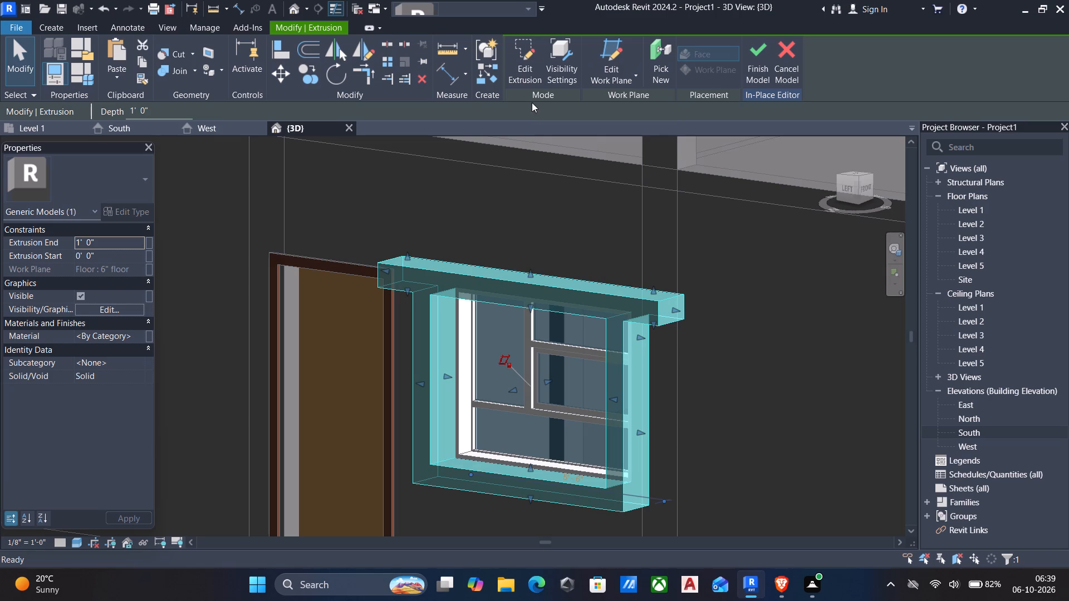
{"action": "scroll", "coordinate": [532, 115], "scroll_direction": "down", "scroll_amount": 3}
{"action": "scroll", "coordinate": [592, 203], "scroll_direction": "down", "scroll_amount": 4}
{"action": "middle_click_drag", "start_coordinate": [603, 219], "coordinate": [555, 254], "text": "shift"}
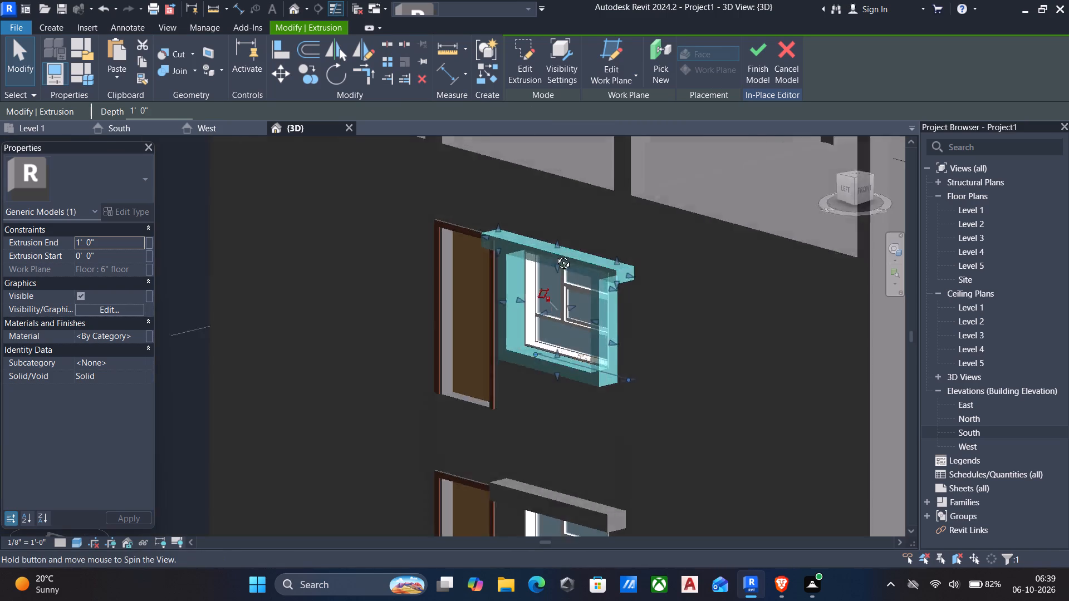
{"action": "middle_click_drag", "start_coordinate": [555, 254], "coordinate": [688, 324], "text": "shift"}
{"action": "key", "text": "Escape"}
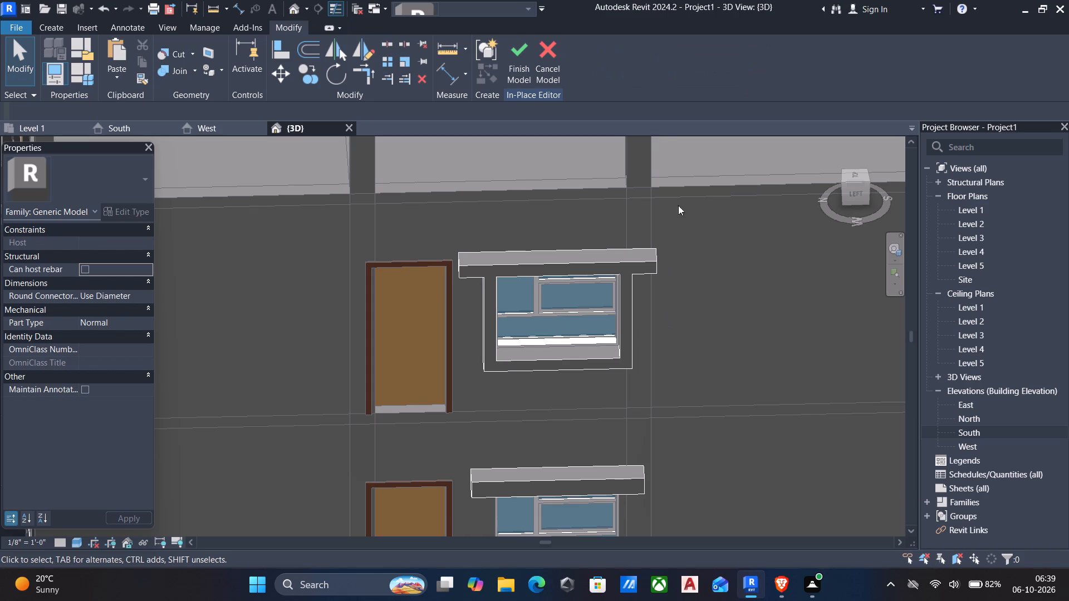
{"action": "left_click", "coordinate": [519, 50]}
Examine the house's front and side facades with their window frames and ledges from several angles.
{"action": "scroll", "coordinate": [668, 266], "scroll_direction": "down", "scroll_amount": 4}
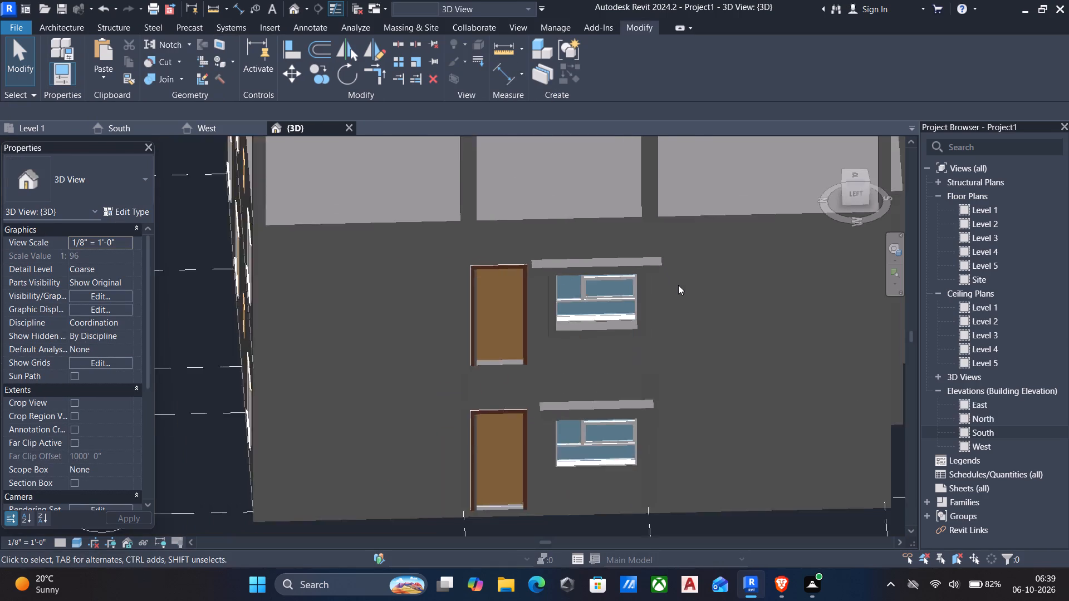
{"action": "middle_click_drag", "start_coordinate": [680, 292], "coordinate": [523, 216], "text": "shift"}
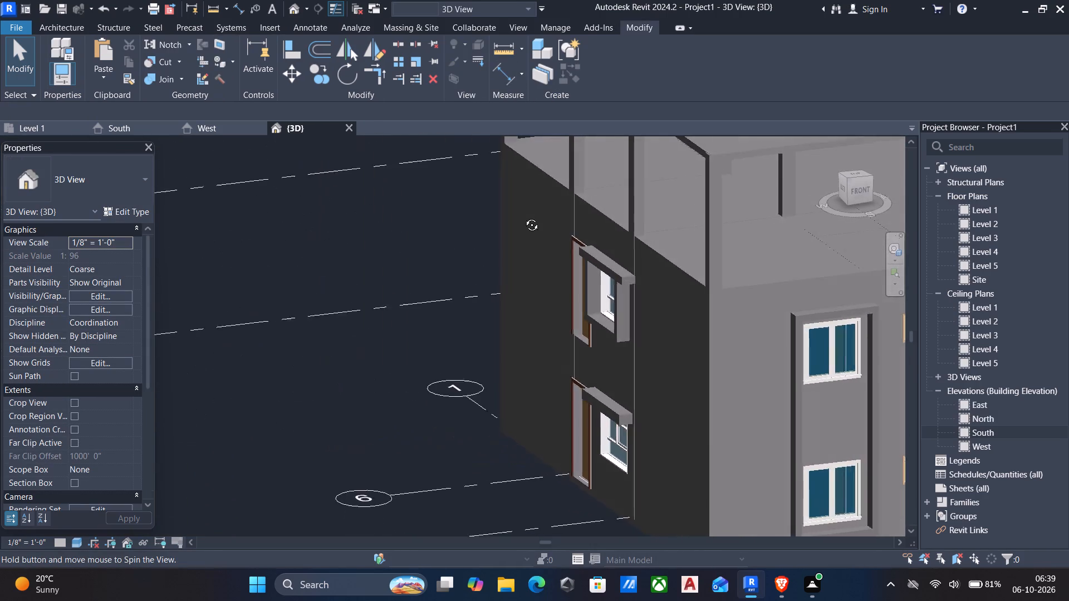
{"action": "middle_click_drag", "start_coordinate": [523, 216], "coordinate": [523, 217], "text": "shift"}
{"action": "scroll", "coordinate": [532, 254], "scroll_direction": "down", "scroll_amount": 3}
{"action": "middle_click_drag", "start_coordinate": [694, 375], "coordinate": [538, 329], "text": "shift"}
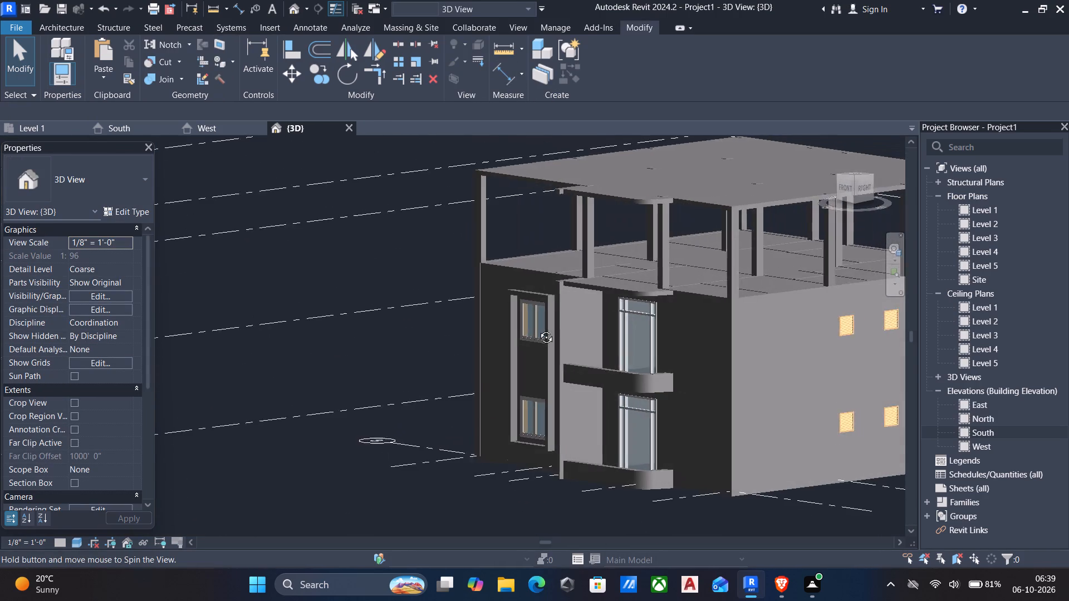
{"action": "middle_click_drag", "start_coordinate": [538, 329], "coordinate": [598, 338], "text": "shift"}
{"action": "scroll", "coordinate": [602, 338], "scroll_direction": "down", "scroll_amount": 1}
{"action": "middle_click_drag", "start_coordinate": [605, 339], "coordinate": [590, 340]}
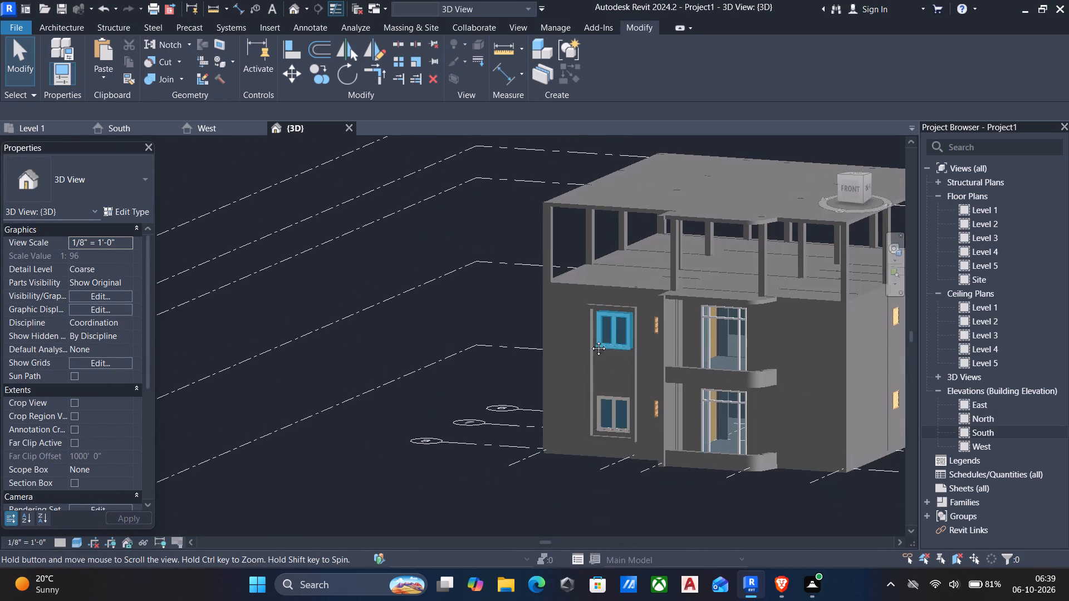
{"action": "middle_click_drag", "start_coordinate": [590, 340], "coordinate": [409, 322]}
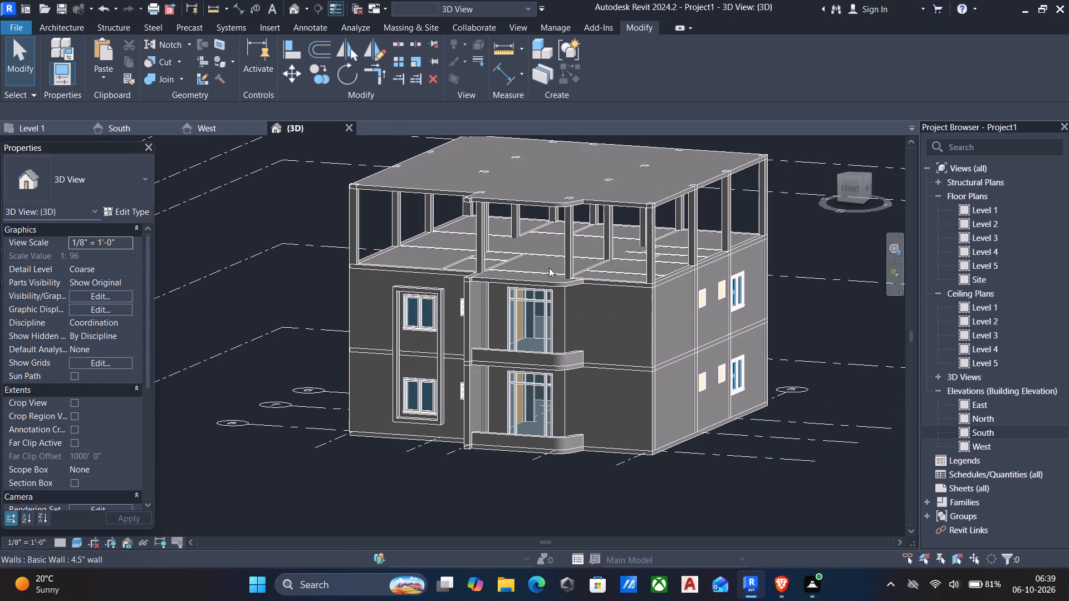
{"action": "scroll", "coordinate": [604, 355], "scroll_direction": "down", "scroll_amount": 3}
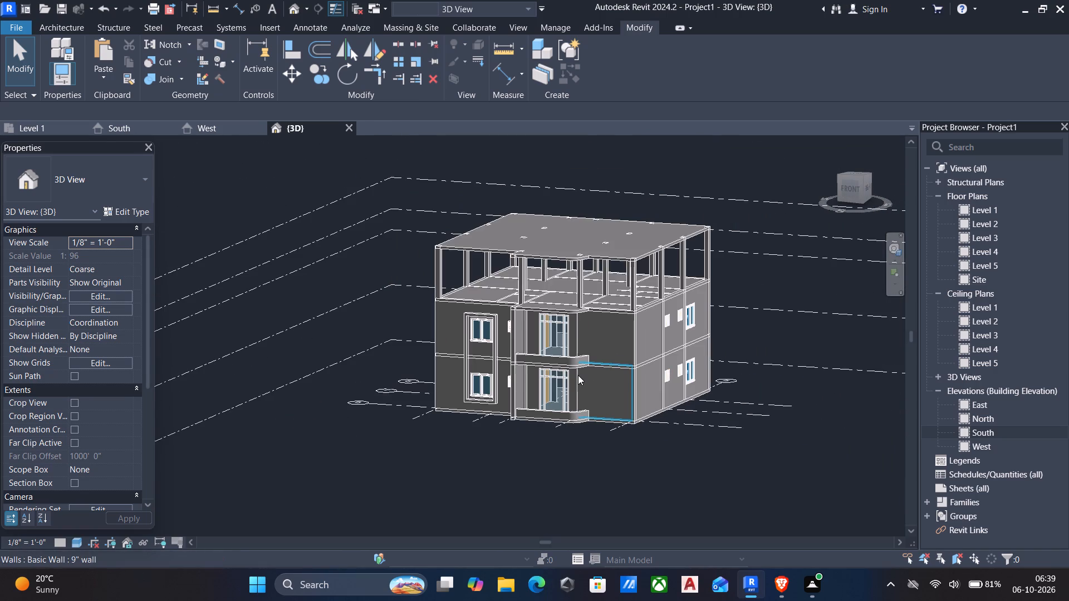
{"action": "middle_click_drag", "start_coordinate": [578, 375], "coordinate": [745, 387]}
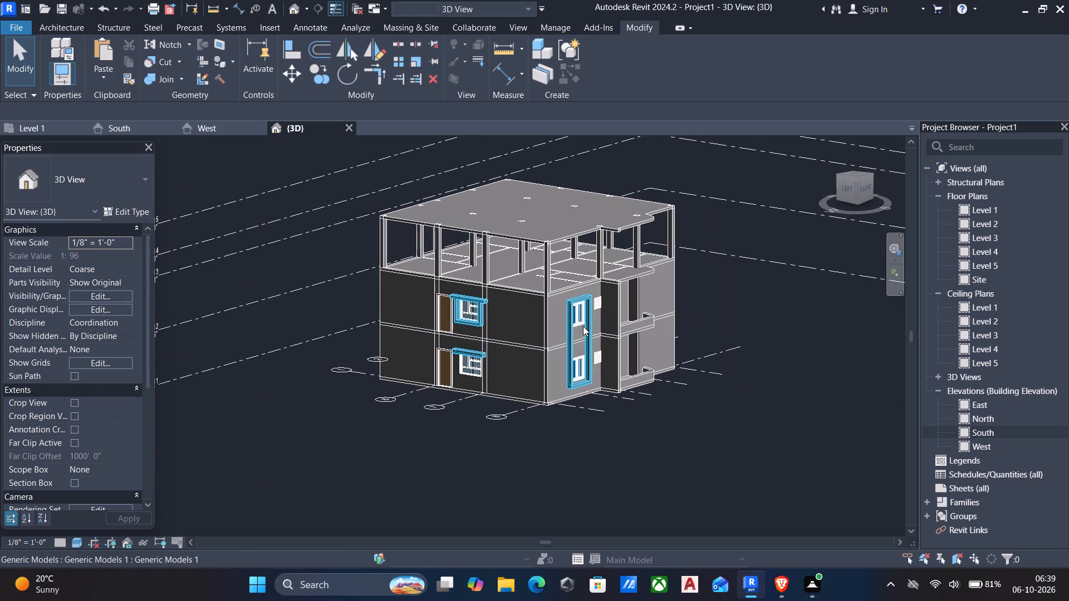
Edit the facade window-frame model in place and start an extrusion on the work plane of the middle floor slab's front edge.
{"action": "left_click", "coordinate": [575, 302]}
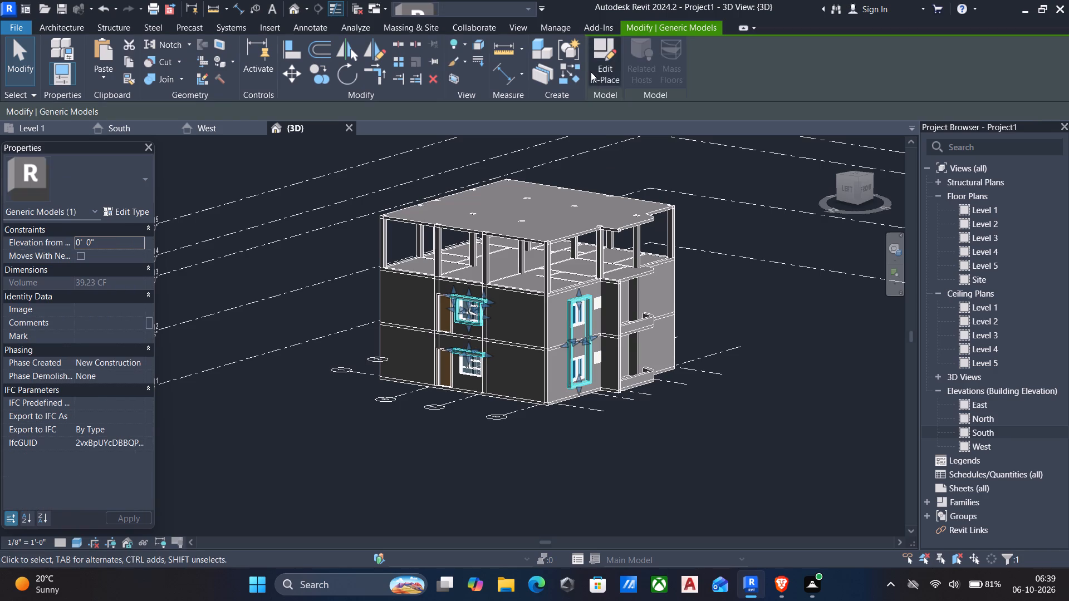
{"action": "left_click", "coordinate": [611, 54]}
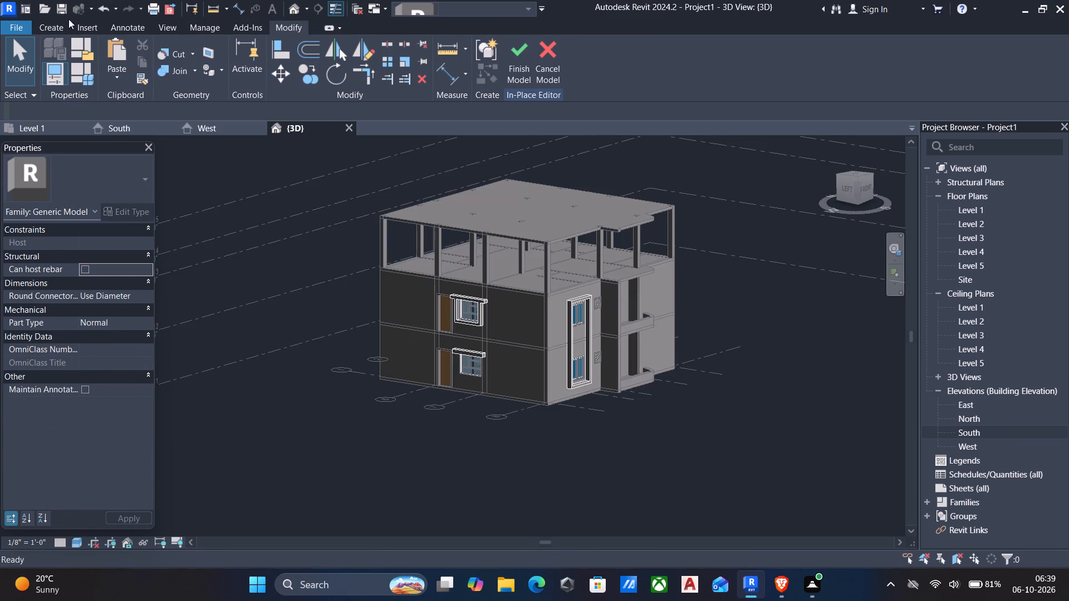
{"action": "left_click", "coordinate": [51, 23]}
{"action": "scroll", "coordinate": [488, 250], "scroll_direction": "down", "scroll_amount": 2}
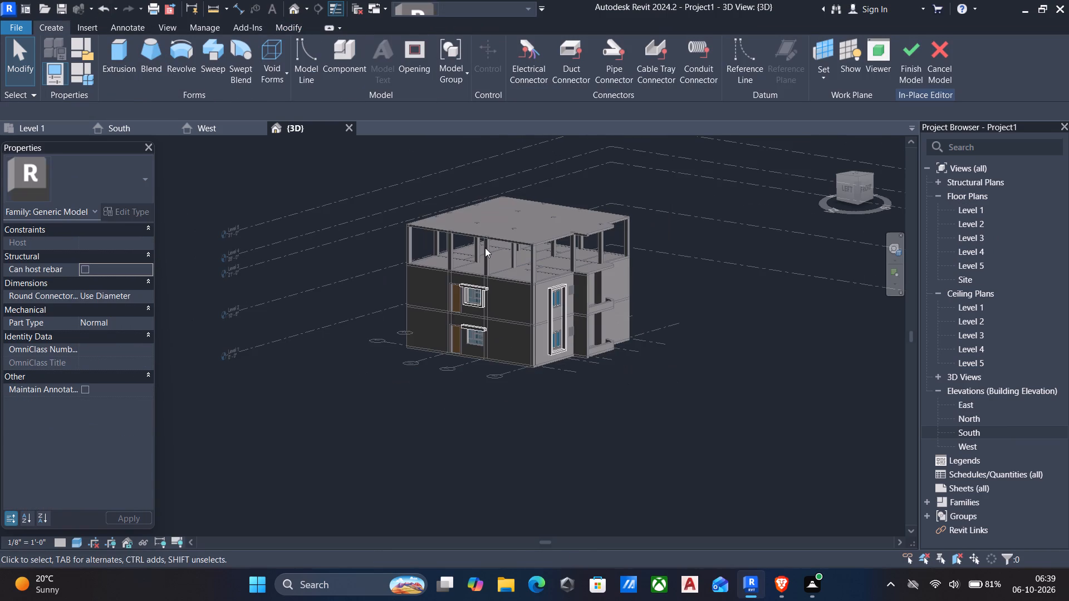
{"action": "middle_click_drag", "start_coordinate": [637, 320], "coordinate": [478, 324], "text": "shift"}
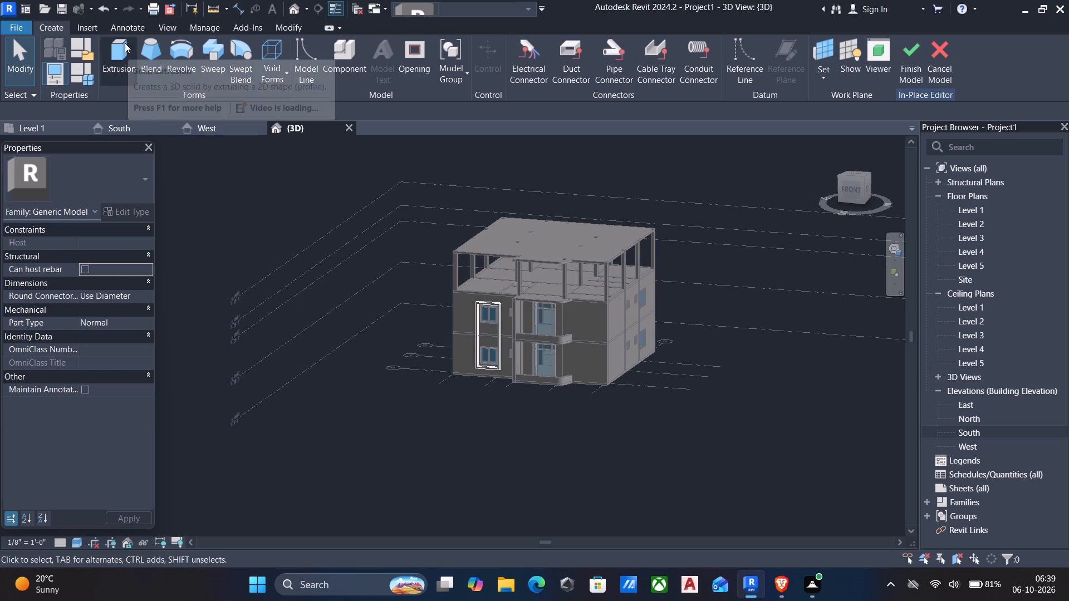
{"action": "left_click", "coordinate": [116, 52]}
{"action": "scroll", "coordinate": [556, 336], "scroll_direction": "up", "scroll_amount": 4}
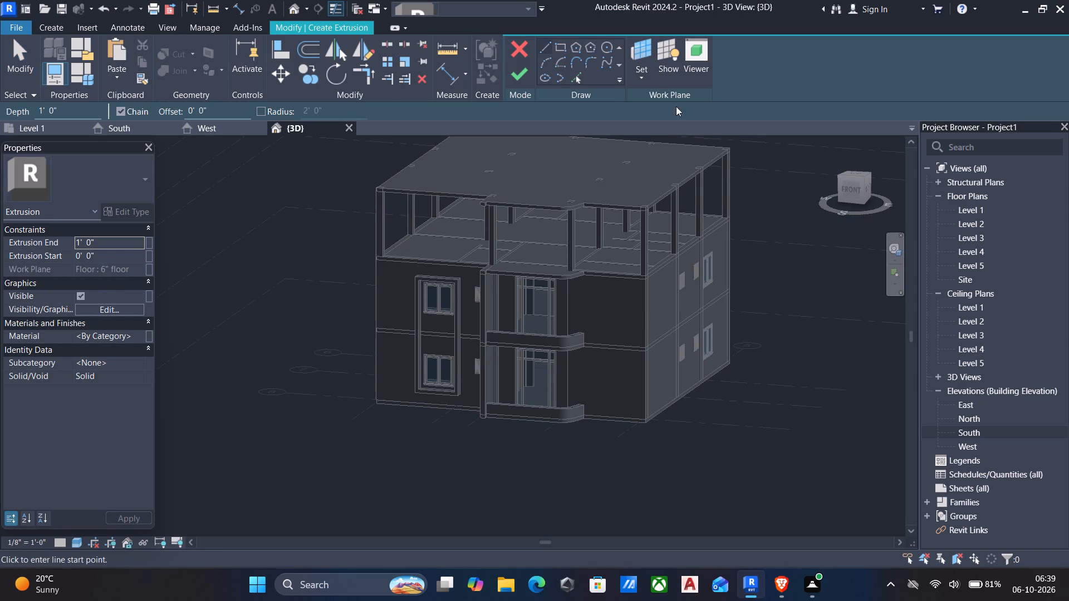
{"action": "left_click", "coordinate": [641, 73]}
{"action": "left_click", "coordinate": [652, 129]}
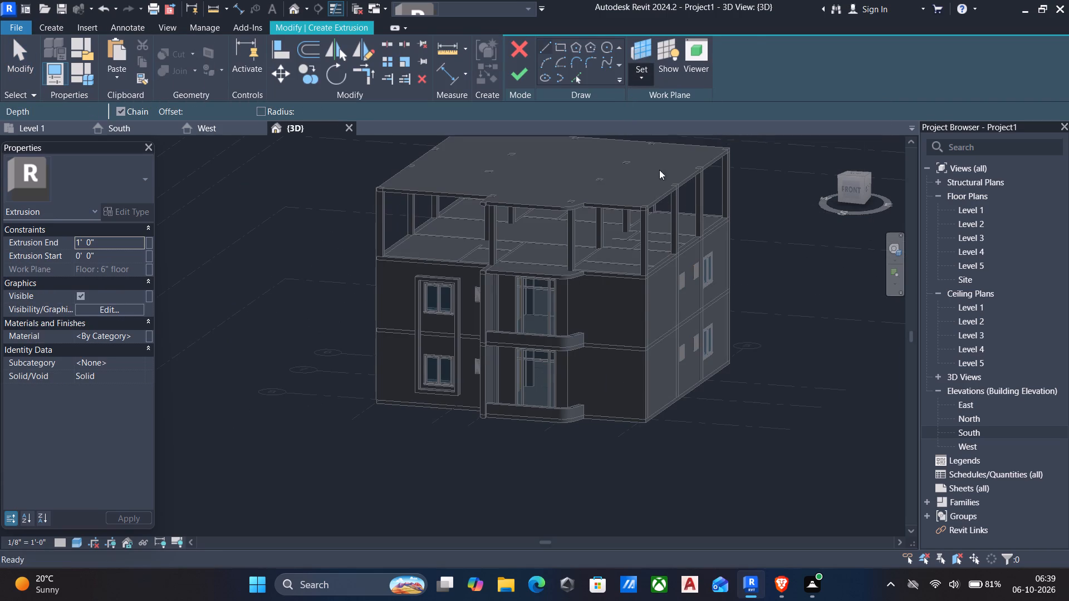
{"action": "scroll", "coordinate": [598, 366], "scroll_direction": "up", "scroll_amount": 4}
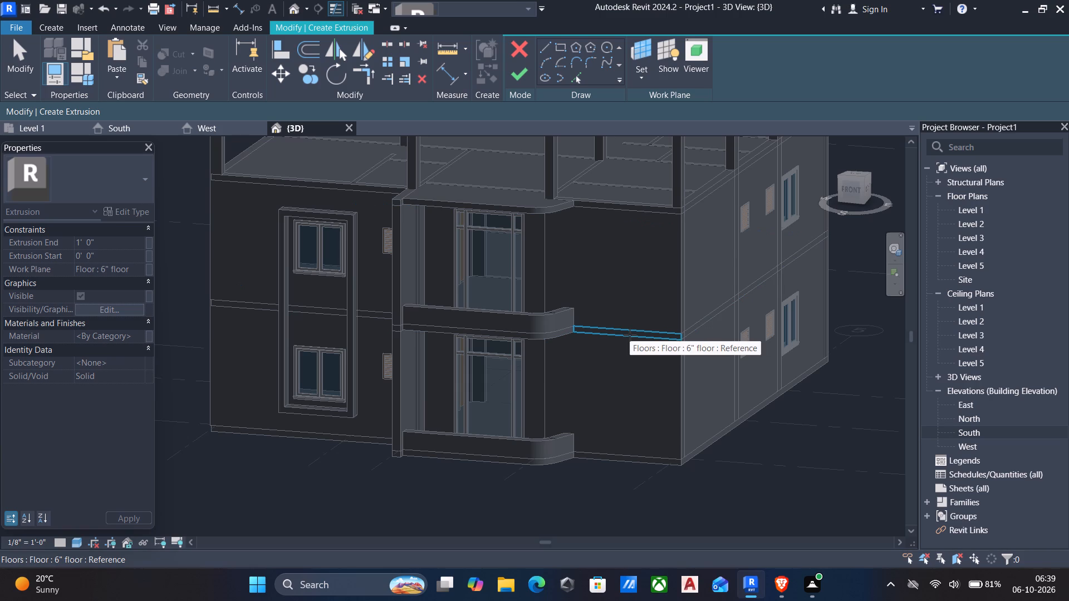
{"action": "left_click", "coordinate": [630, 335]}
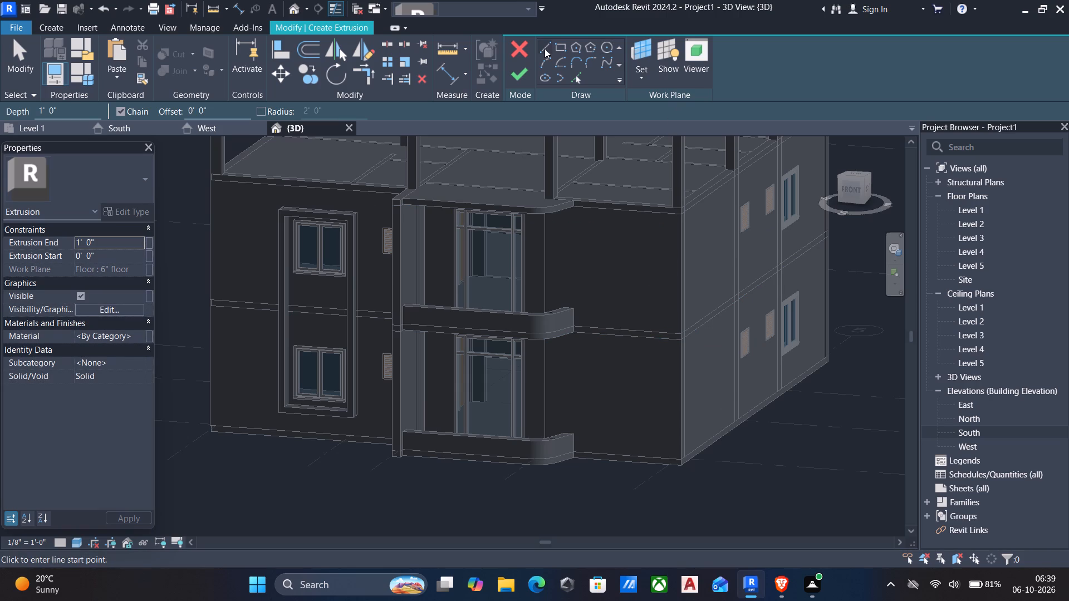
Sketch a tall rectangle down from the upper slab's corner on the blank front wall, about 3'-6" wide and 18'-6" high.
{"action": "left_click", "coordinate": [557, 48]}
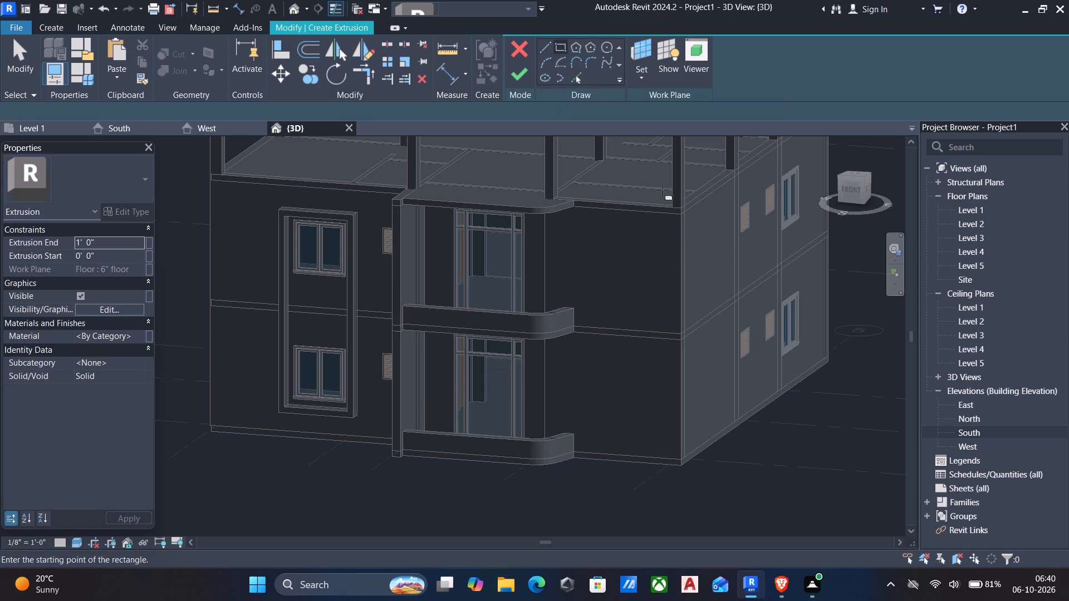
{"action": "scroll", "coordinate": [683, 220], "scroll_direction": "up", "scroll_amount": 5}
{"action": "left_click", "coordinate": [681, 199]}
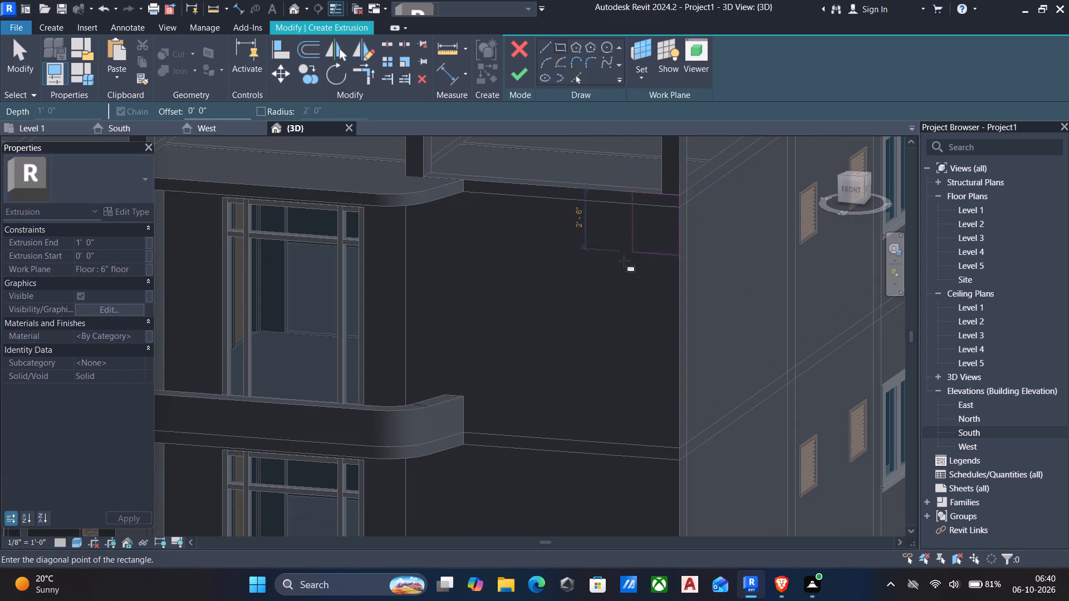
{"action": "middle_click_drag", "start_coordinate": [620, 273], "coordinate": [680, 186]}
{"action": "middle_click_drag", "start_coordinate": [619, 322], "coordinate": [685, 227]}
{"action": "middle_click_drag", "start_coordinate": [684, 385], "coordinate": [693, 325]}
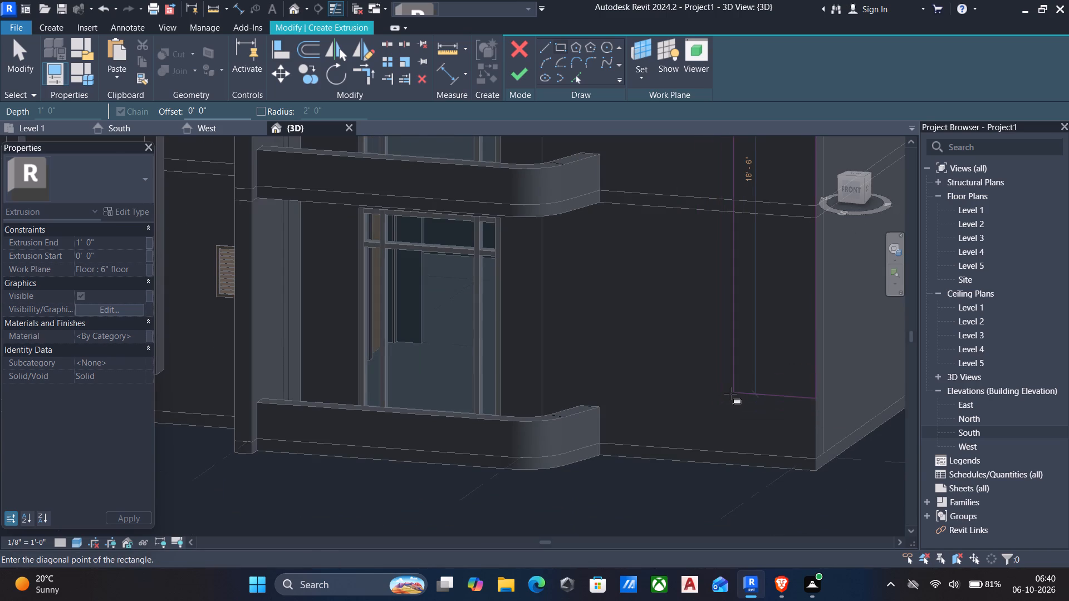
{"action": "left_click", "coordinate": [730, 393]}
{"action": "scroll", "coordinate": [713, 378], "scroll_direction": "down", "scroll_amount": 4}
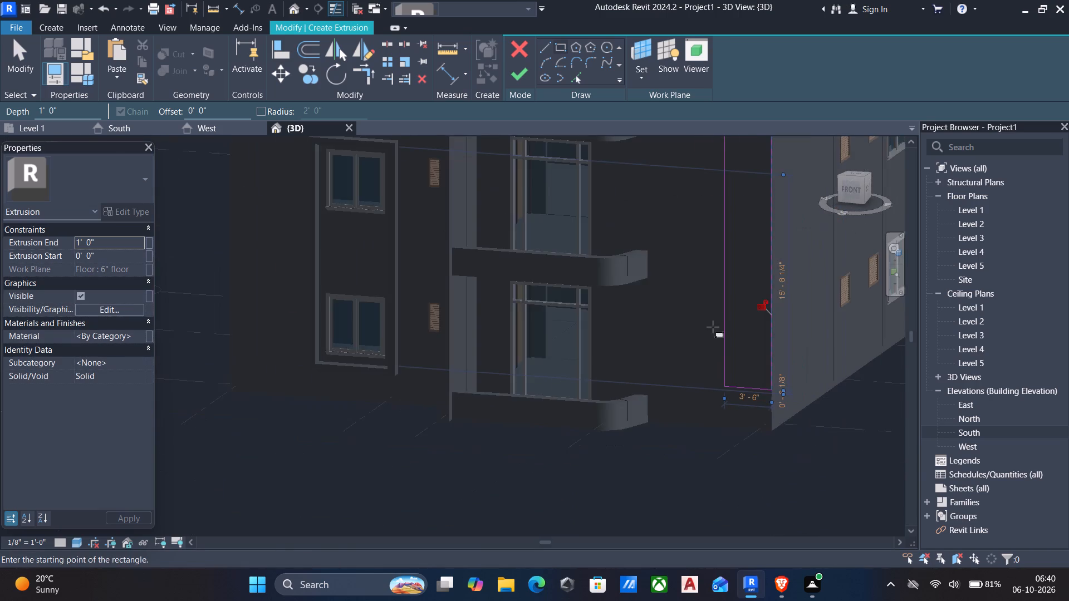
{"action": "middle_click_drag", "start_coordinate": [712, 324], "coordinate": [646, 431]}
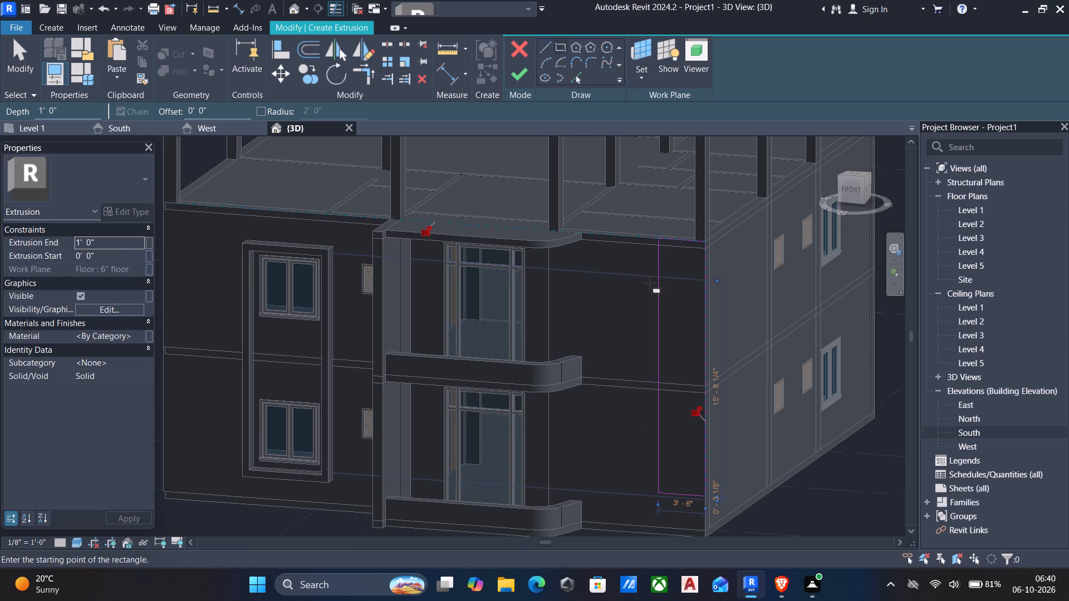
{"action": "key", "text": "Escape"}
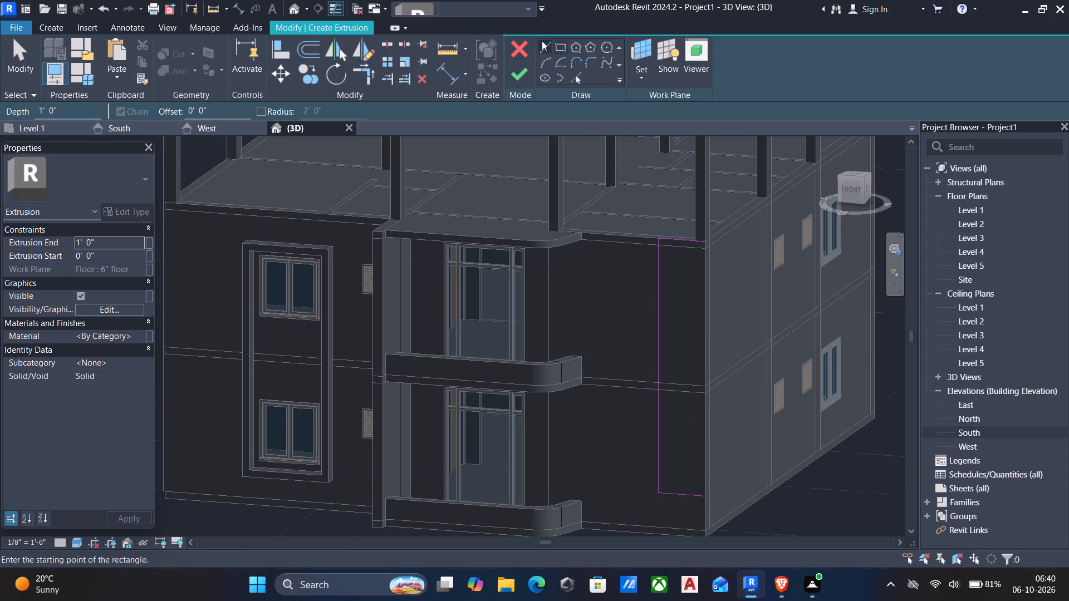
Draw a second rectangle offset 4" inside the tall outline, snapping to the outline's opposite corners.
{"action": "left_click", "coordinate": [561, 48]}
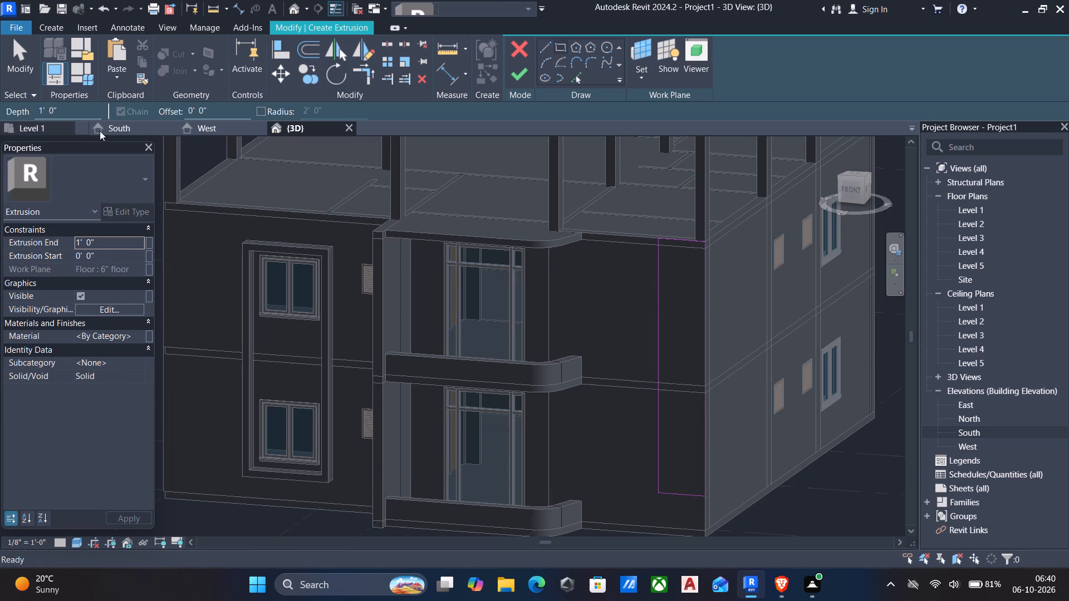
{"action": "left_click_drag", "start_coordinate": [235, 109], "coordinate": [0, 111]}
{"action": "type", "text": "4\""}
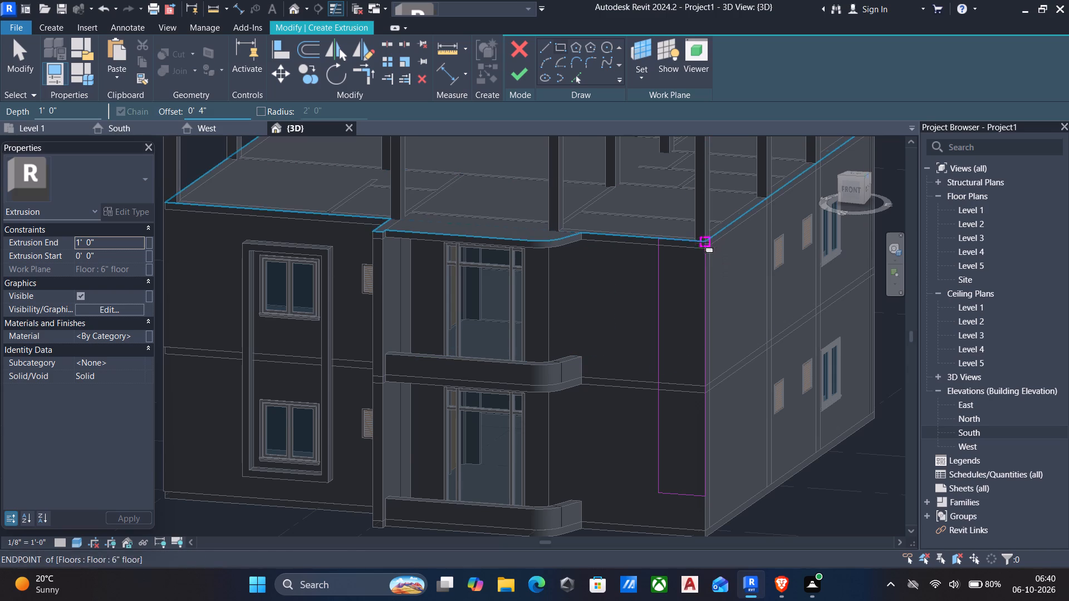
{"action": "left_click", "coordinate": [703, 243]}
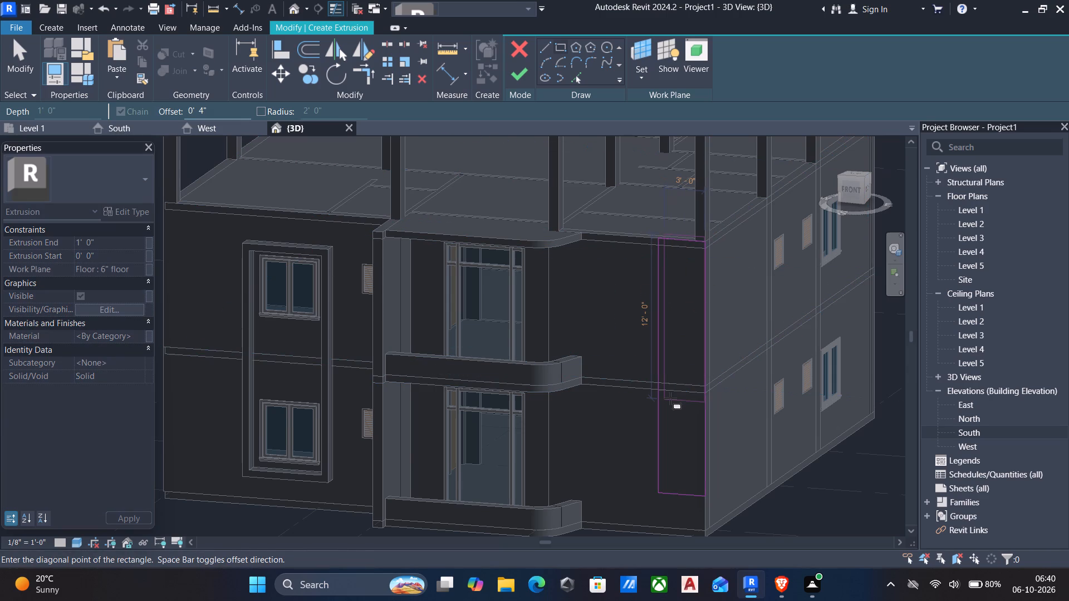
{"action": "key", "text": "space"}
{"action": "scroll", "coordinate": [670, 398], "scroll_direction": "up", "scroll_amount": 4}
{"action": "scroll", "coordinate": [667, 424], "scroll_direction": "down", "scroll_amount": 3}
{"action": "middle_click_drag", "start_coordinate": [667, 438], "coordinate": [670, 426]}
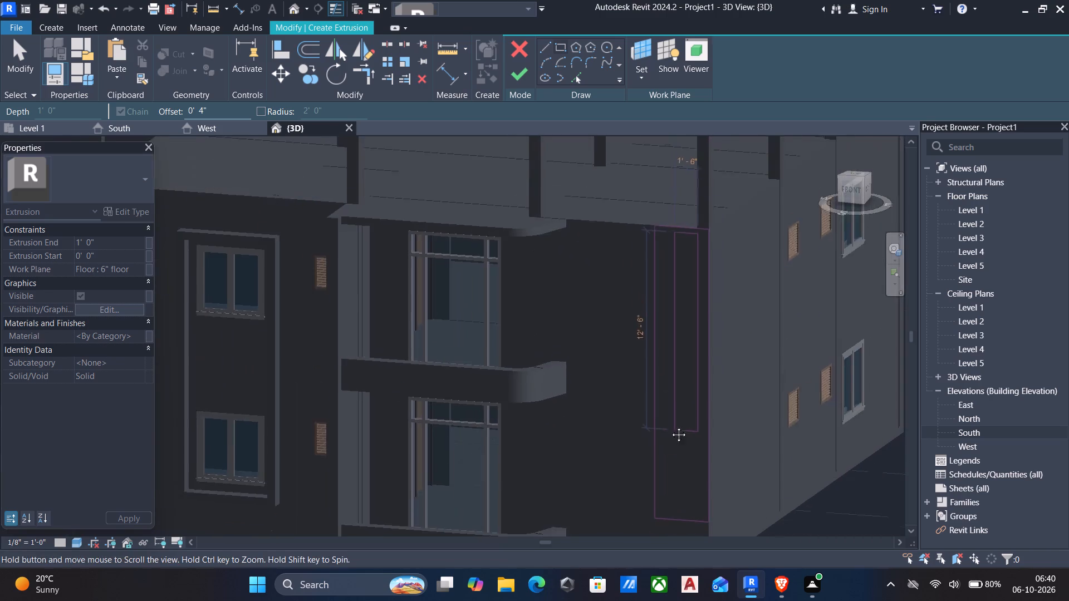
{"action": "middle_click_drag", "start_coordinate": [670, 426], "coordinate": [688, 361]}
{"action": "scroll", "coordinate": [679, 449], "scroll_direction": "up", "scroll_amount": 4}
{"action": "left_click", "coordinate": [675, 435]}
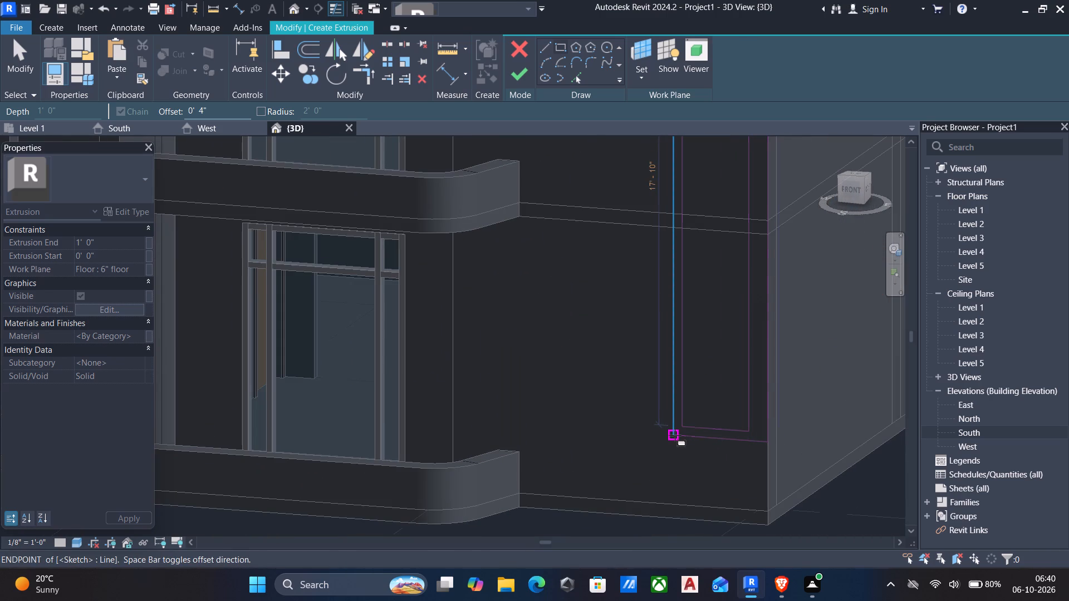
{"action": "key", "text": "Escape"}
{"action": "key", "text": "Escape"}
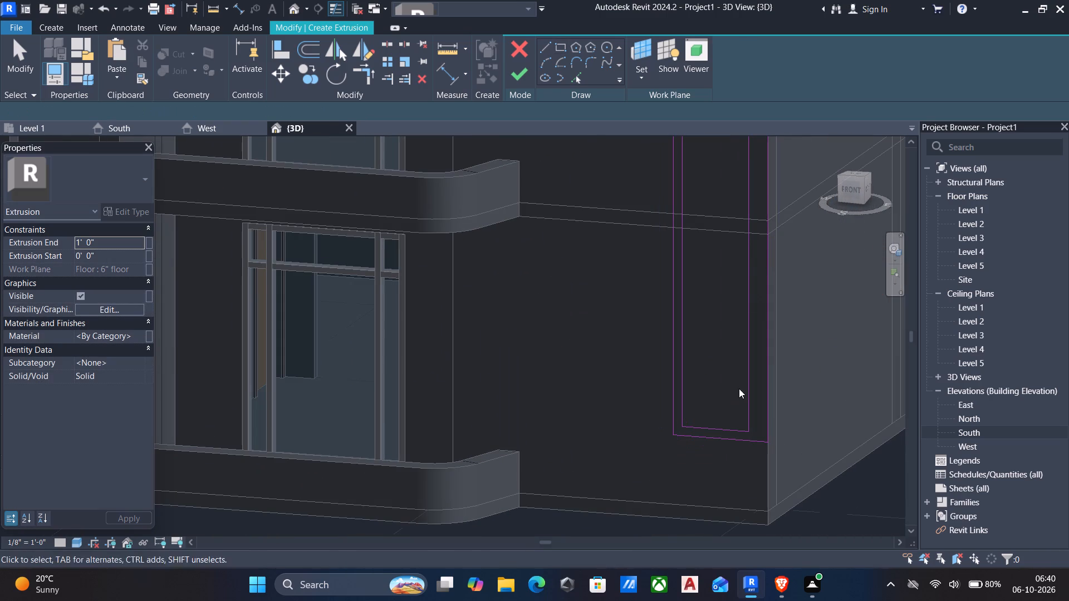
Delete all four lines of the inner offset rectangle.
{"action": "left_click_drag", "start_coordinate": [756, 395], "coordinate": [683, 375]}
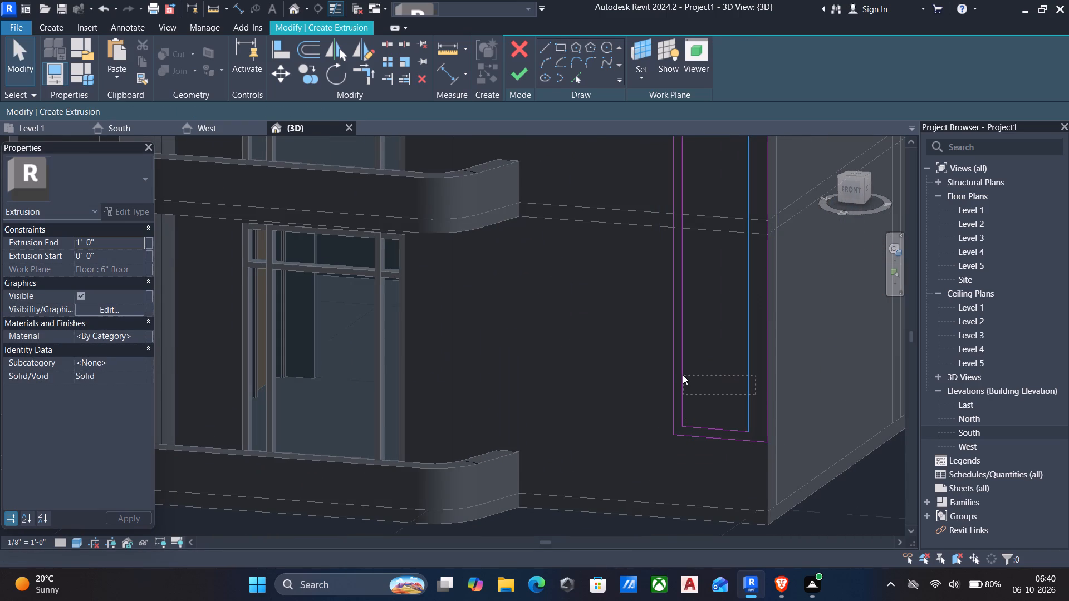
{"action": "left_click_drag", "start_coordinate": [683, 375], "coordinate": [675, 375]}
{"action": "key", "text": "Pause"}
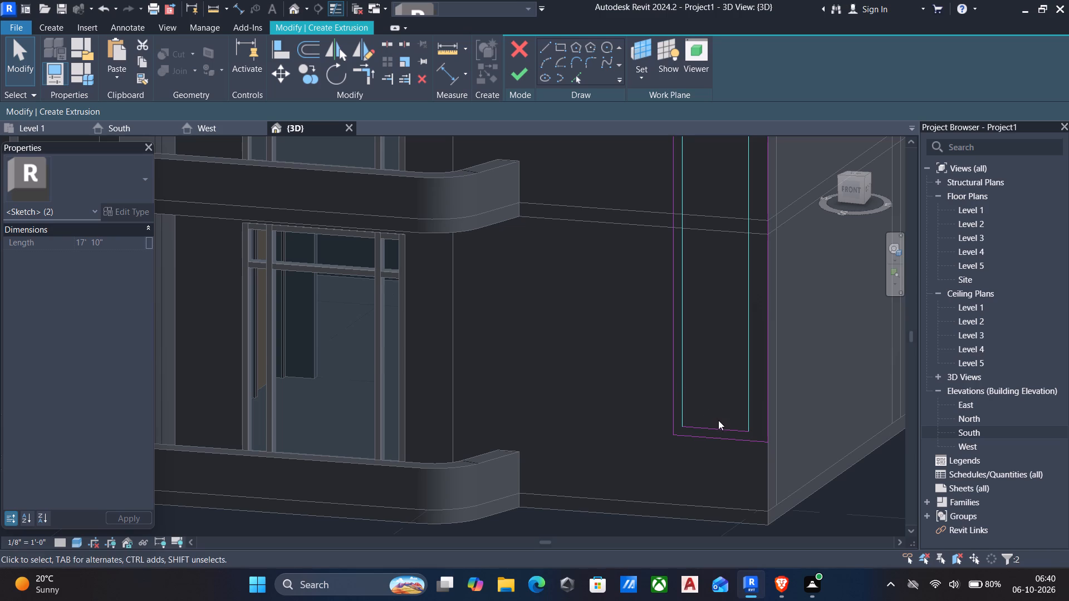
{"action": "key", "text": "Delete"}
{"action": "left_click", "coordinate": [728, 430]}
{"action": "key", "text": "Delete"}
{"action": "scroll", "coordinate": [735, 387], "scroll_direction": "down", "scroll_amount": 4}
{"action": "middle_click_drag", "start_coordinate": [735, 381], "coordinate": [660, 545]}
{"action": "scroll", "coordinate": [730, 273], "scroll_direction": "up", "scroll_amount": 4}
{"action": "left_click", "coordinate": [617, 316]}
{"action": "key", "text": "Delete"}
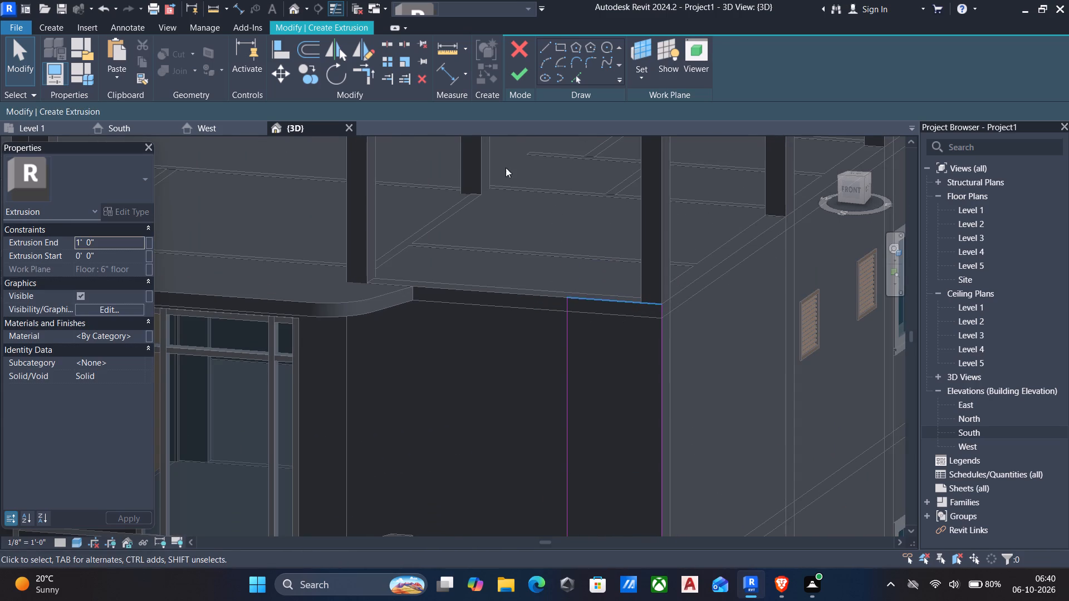
Draw an inner rectangle offset 4" inward from the tall outline, working in the front view from corner to corner.
{"action": "left_click", "coordinate": [560, 47]}
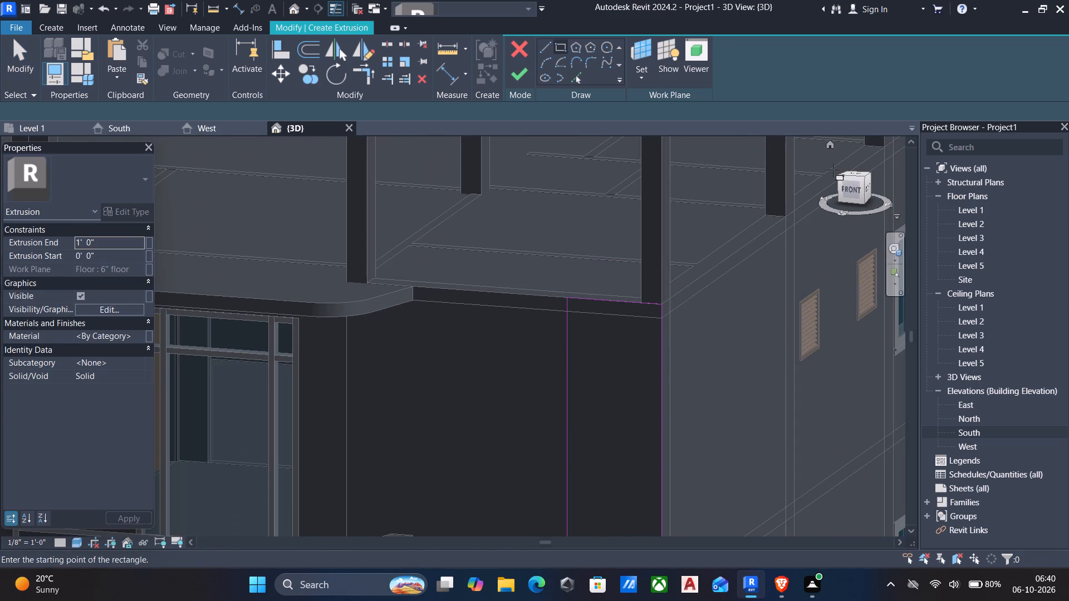
{"action": "left_click", "coordinate": [852, 192]}
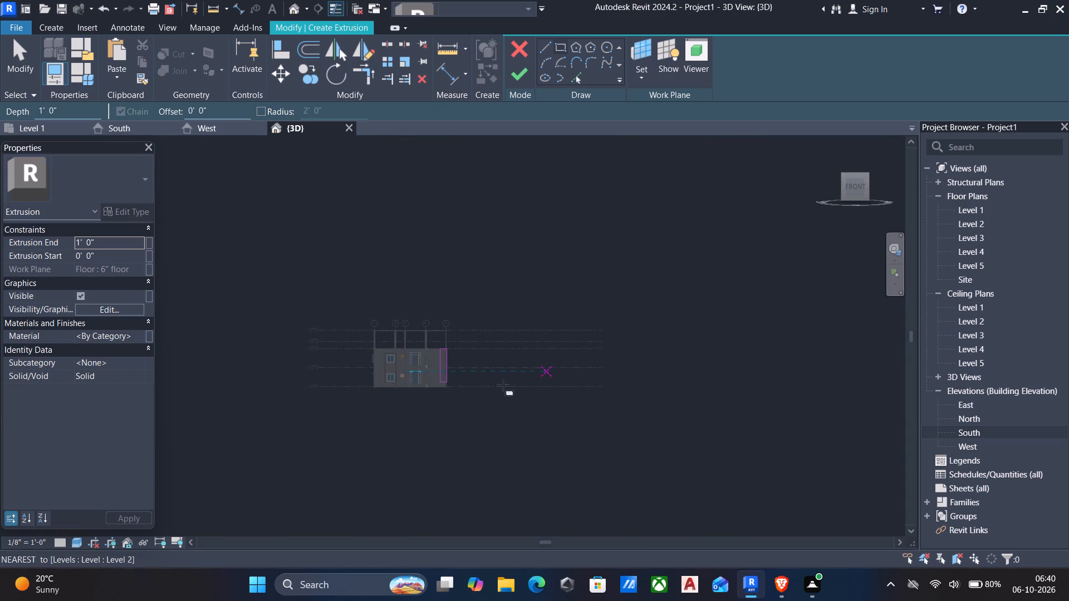
{"action": "scroll", "coordinate": [444, 378], "scroll_direction": "up", "scroll_amount": 12}
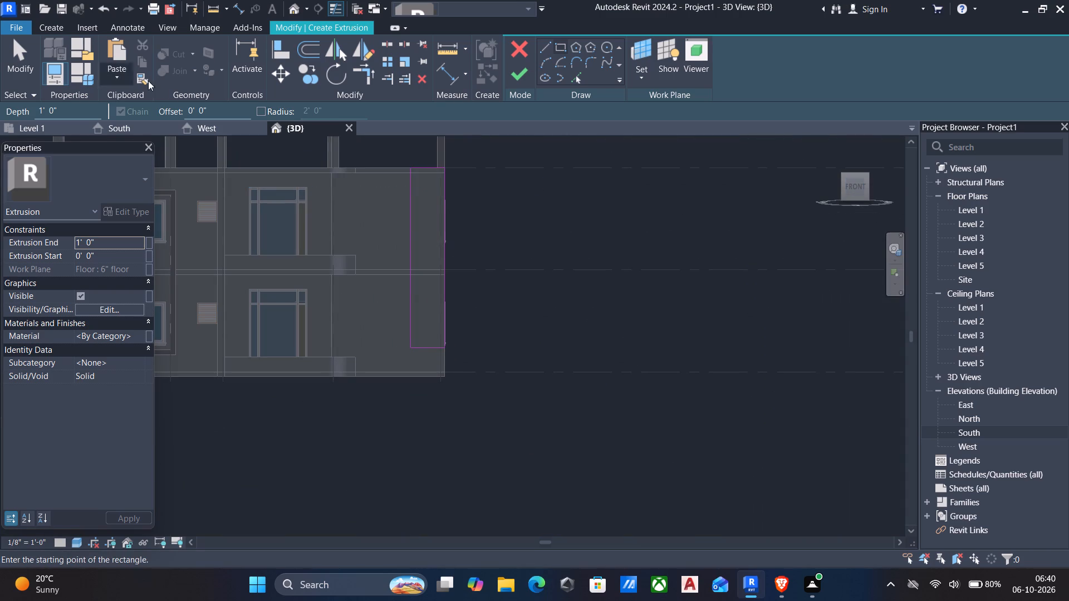
{"action": "left_click_drag", "start_coordinate": [225, 116], "coordinate": [88, 111]}
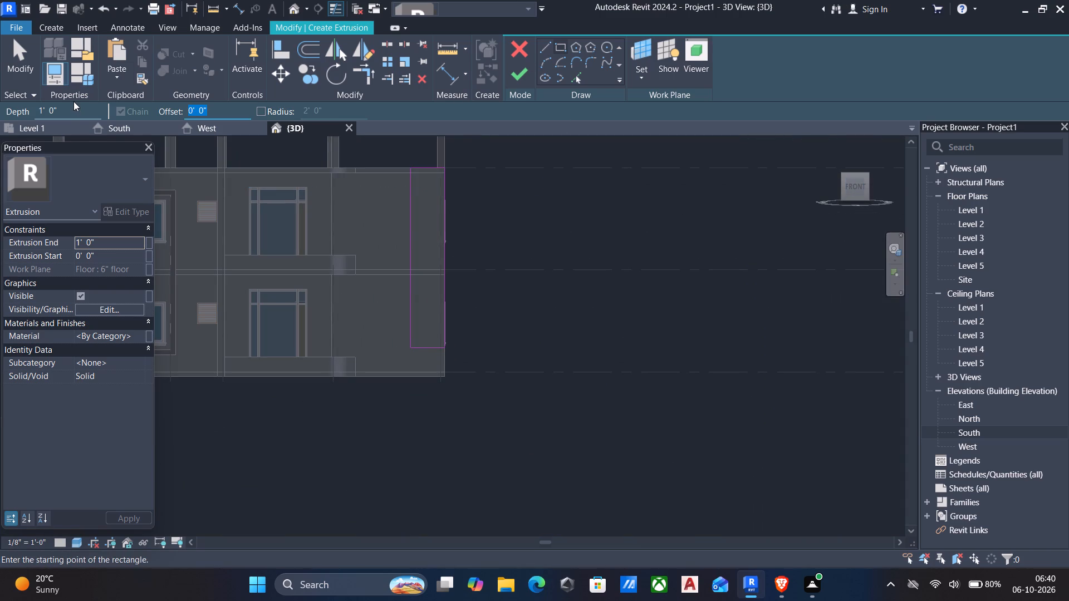
{"action": "key", "text": "4"}
{"action": "key", "text": "shift+quotedbl"}
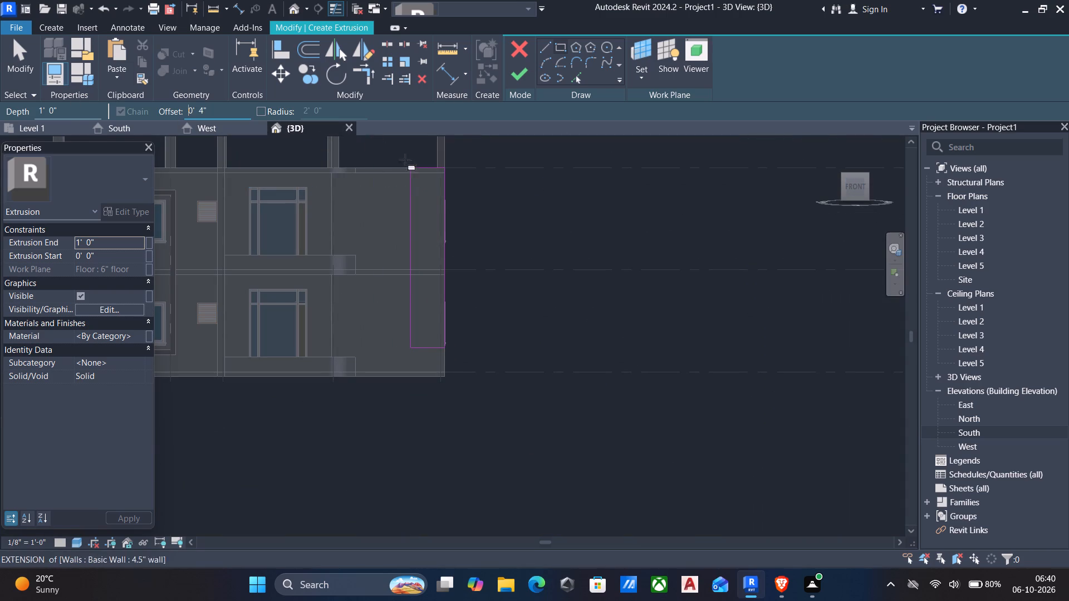
{"action": "scroll", "coordinate": [409, 164], "scroll_direction": "up", "scroll_amount": 4}
{"action": "left_click", "coordinate": [411, 170]}
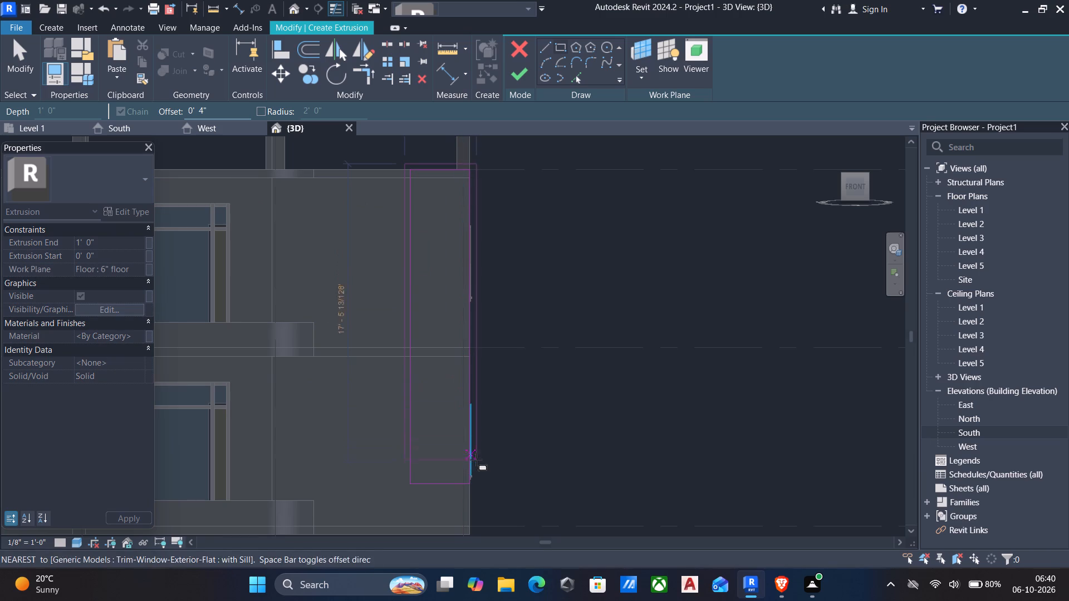
{"action": "scroll", "coordinate": [472, 478], "scroll_direction": "up", "scroll_amount": 4}
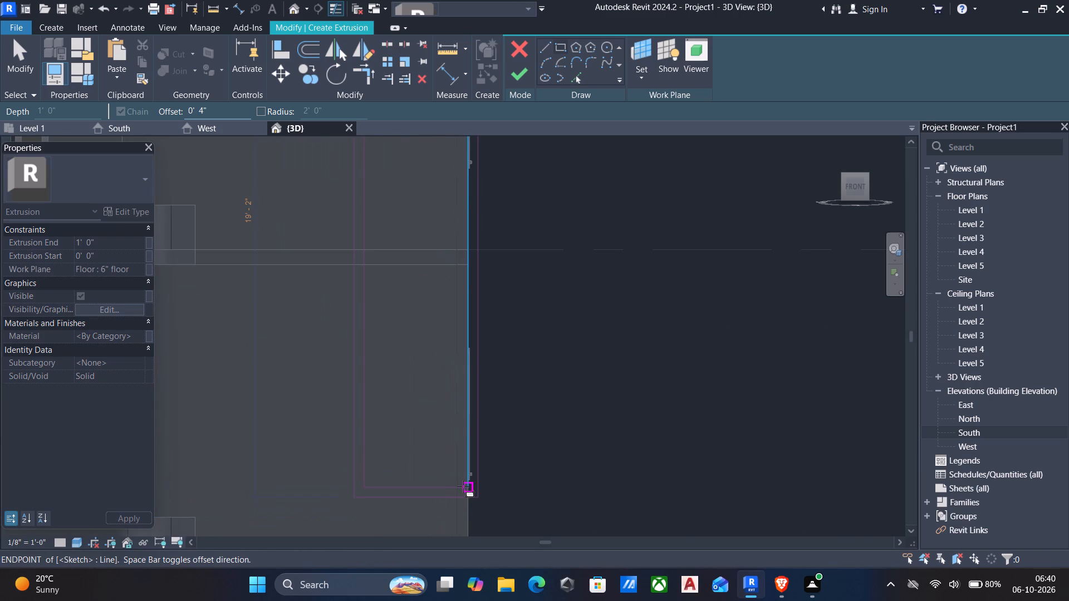
{"action": "key", "text": "space"}
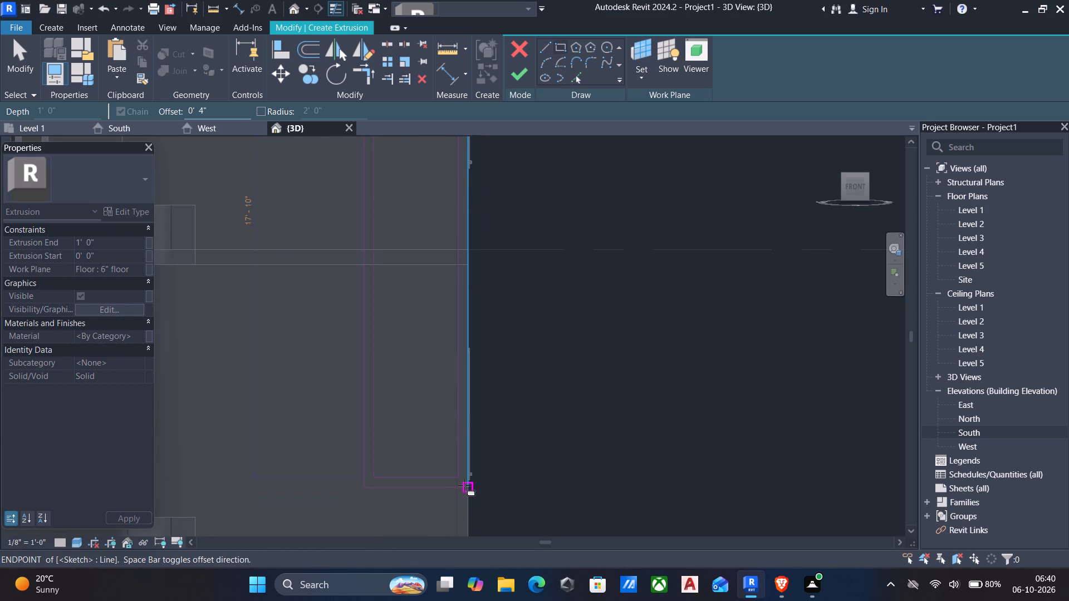
{"action": "key", "text": "space"}
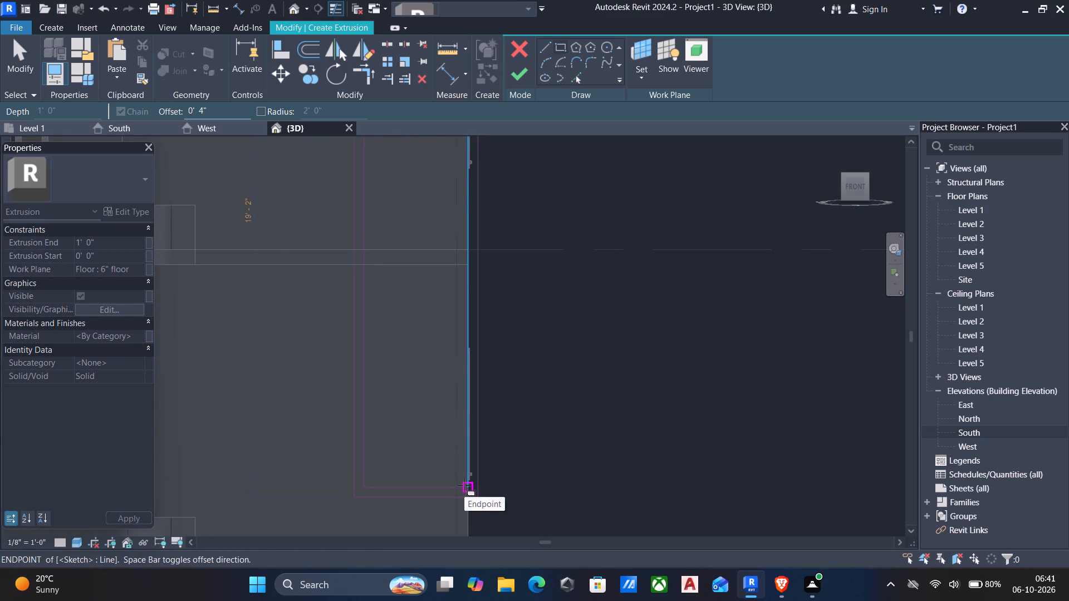
{"action": "key", "text": "space"}
{"action": "left_click", "coordinate": [464, 485]}
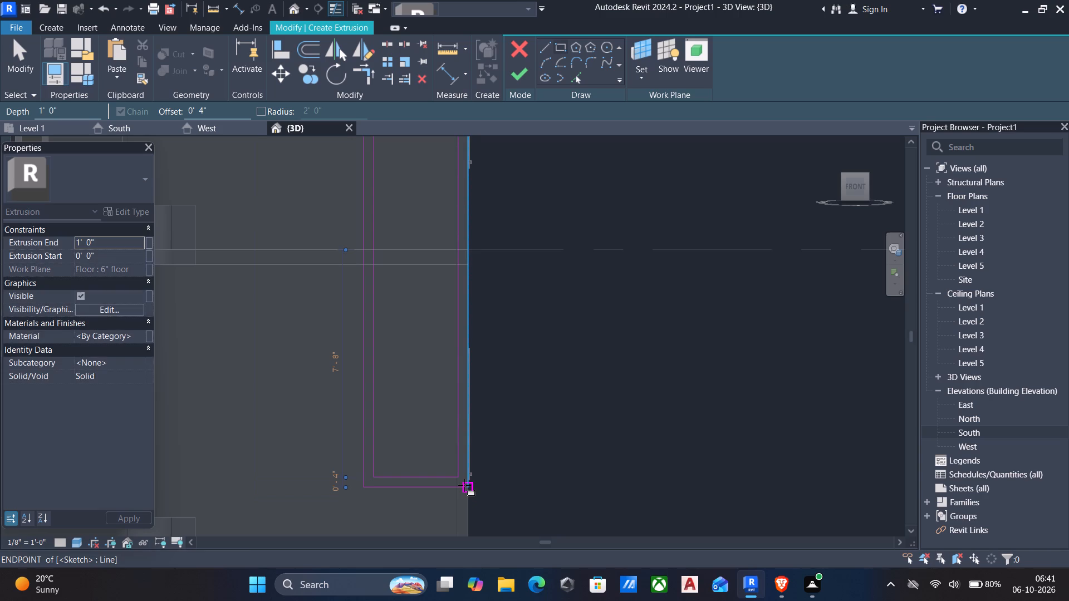
{"action": "key", "text": "Escape"}
{"action": "scroll", "coordinate": [478, 417], "scroll_direction": "down", "scroll_amount": 5}
{"action": "key", "text": "Escape"}
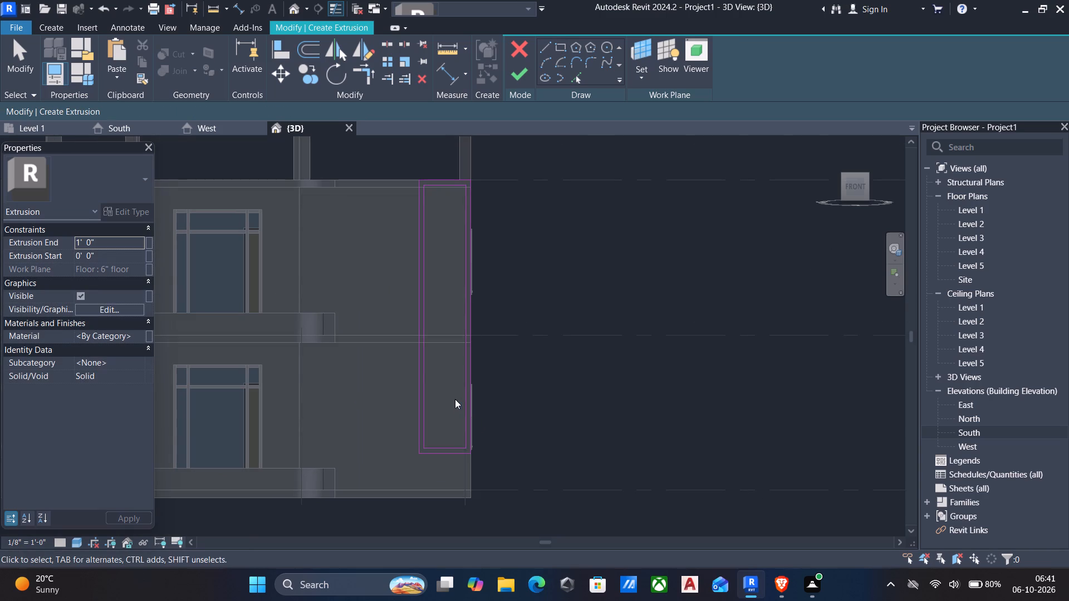
Widen the tall frame sketch by nudging both vertical lines on its balcony side farther toward the balcony.
{"action": "left_click_drag", "start_coordinate": [437, 372], "coordinate": [365, 356]}
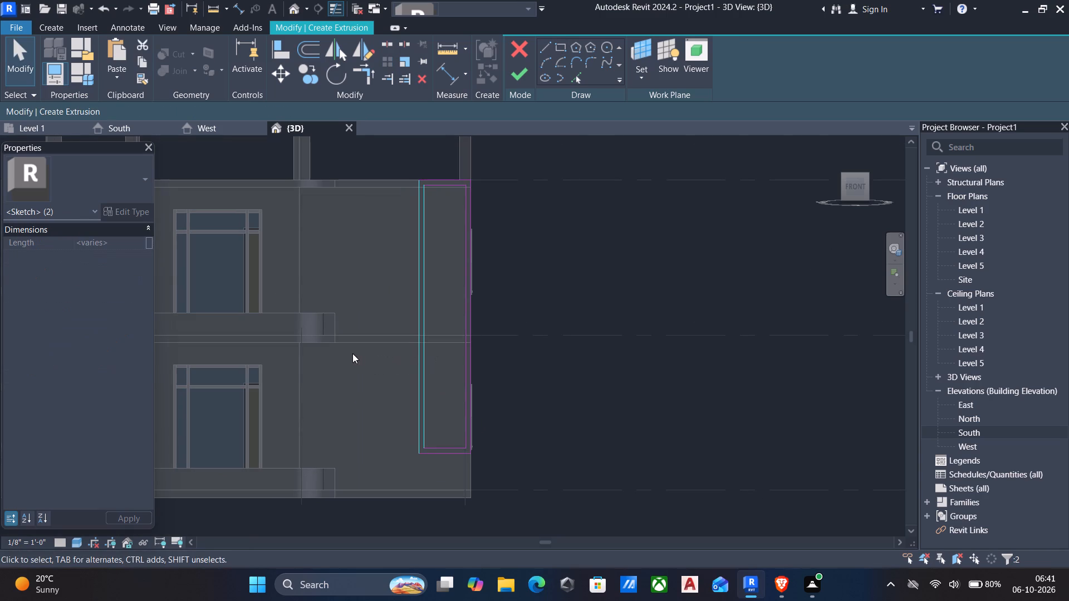
{"action": "key", "text": "Left"}
{"action": "key", "text": "Left"}
{"action": "key", "text": "Left"}
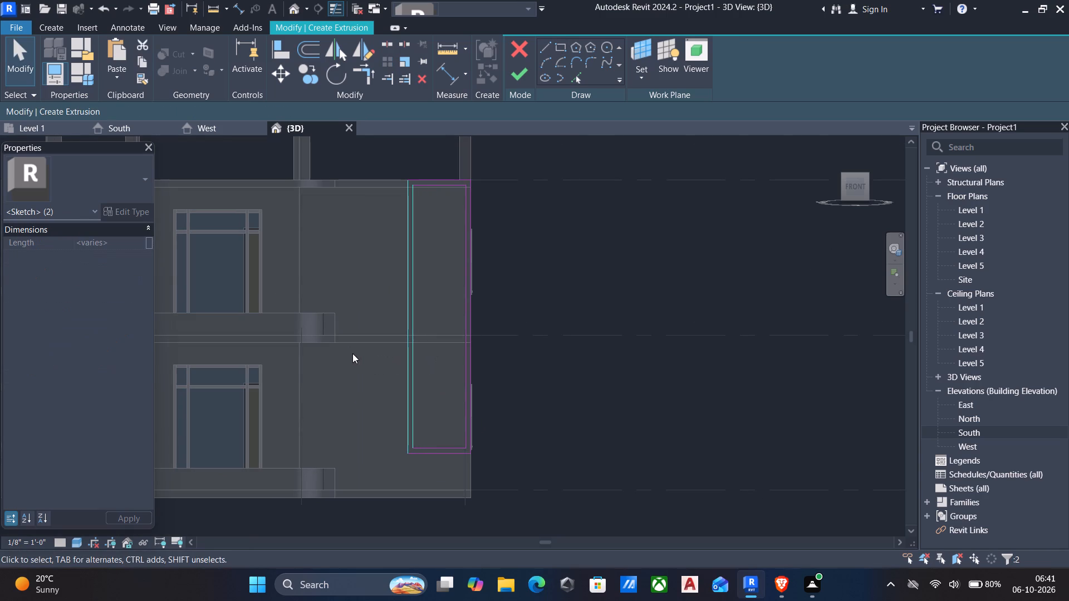
{"action": "key", "text": "Left"}
{"action": "key", "text": "Escape"}
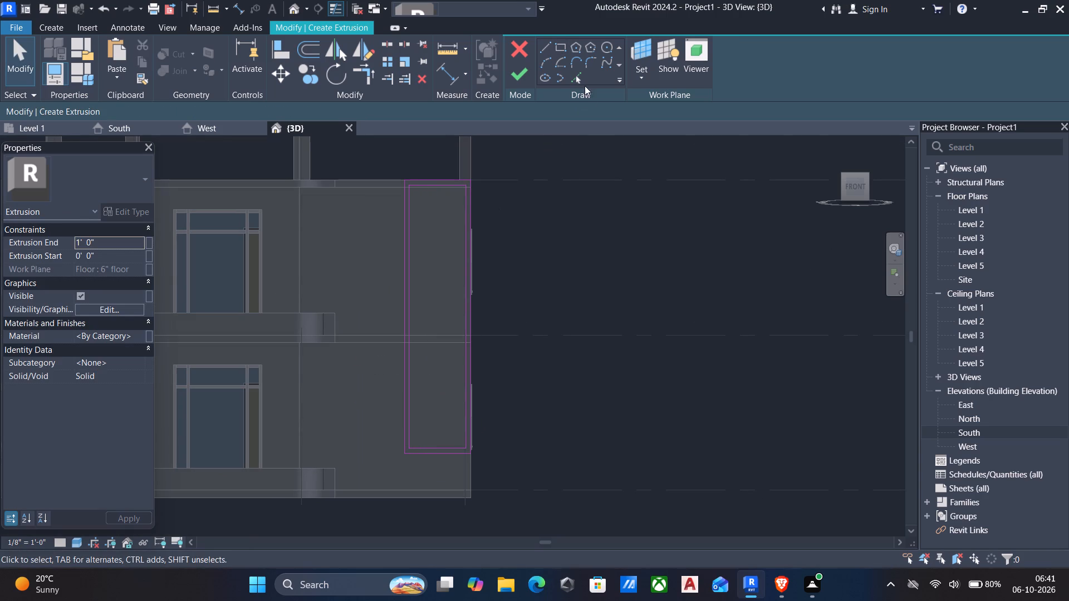
Finish the tall corner frame as a solid extrusion 1'-0" deep and check it on the facade.
{"action": "left_click", "coordinate": [517, 69]}
{"action": "scroll", "coordinate": [596, 237], "scroll_direction": "down", "scroll_amount": 3}
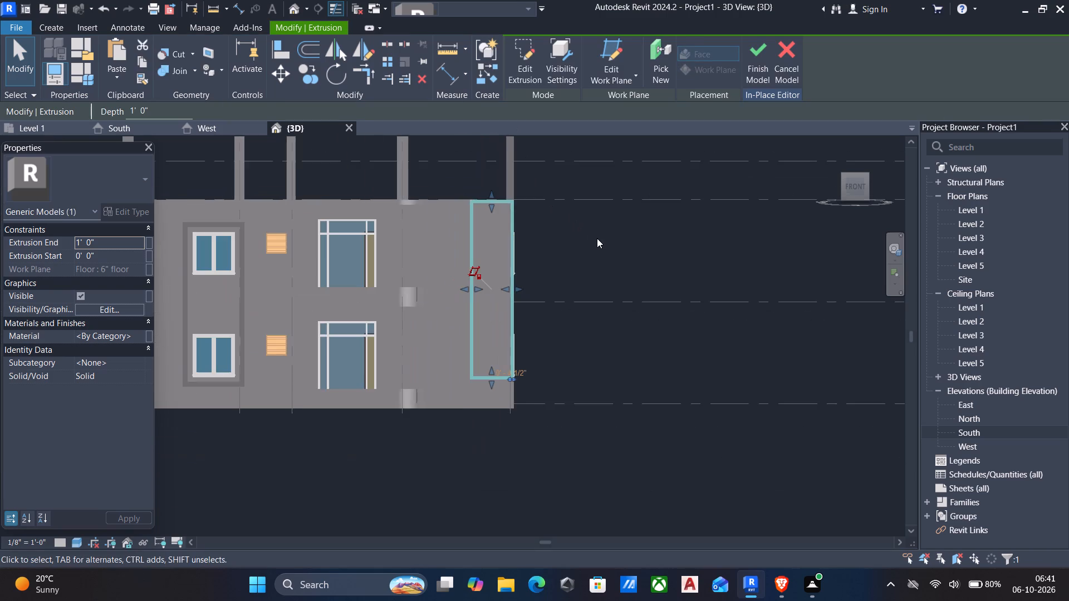
{"action": "middle_click_drag", "start_coordinate": [597, 238], "coordinate": [469, 343], "text": "shift"}
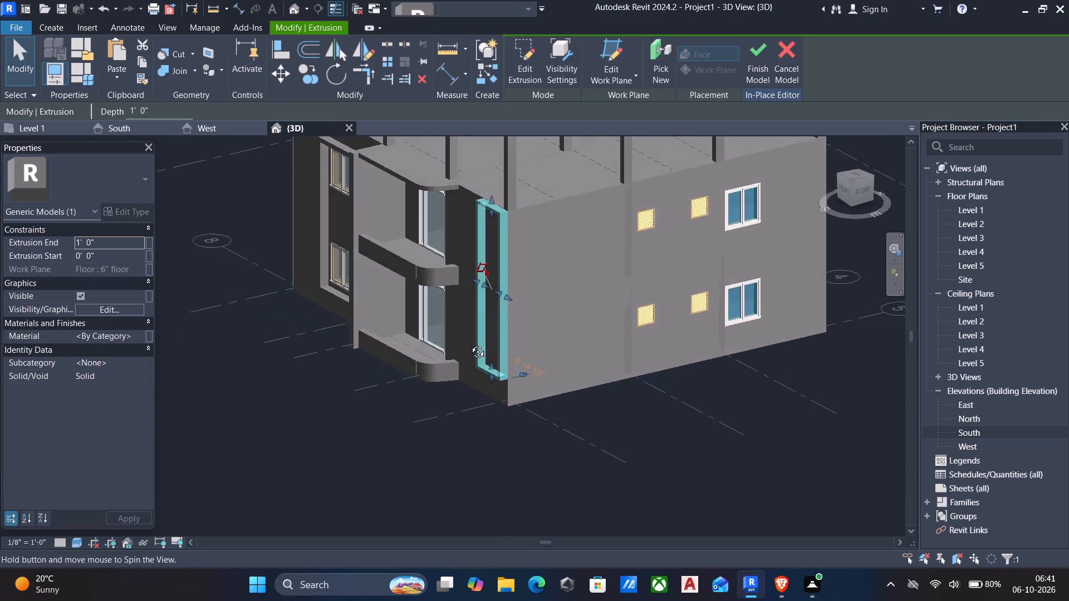
{"action": "middle_click_drag", "start_coordinate": [469, 343], "coordinate": [468, 344], "text": "shift"}
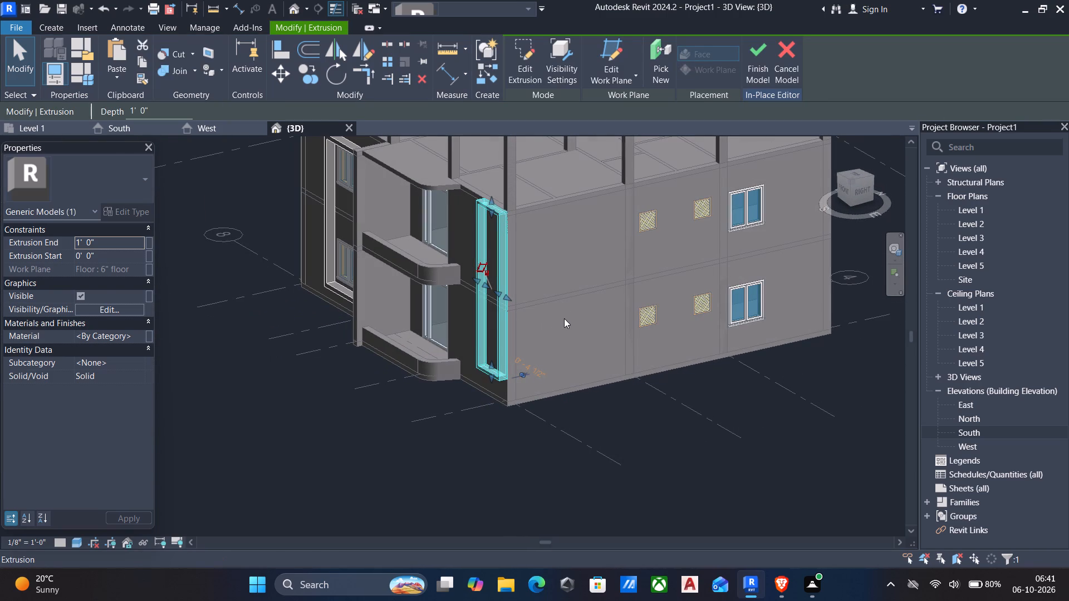
{"action": "key", "text": "Escape"}
{"action": "middle_click_drag", "start_coordinate": [571, 308], "coordinate": [673, 314], "text": "shift"}
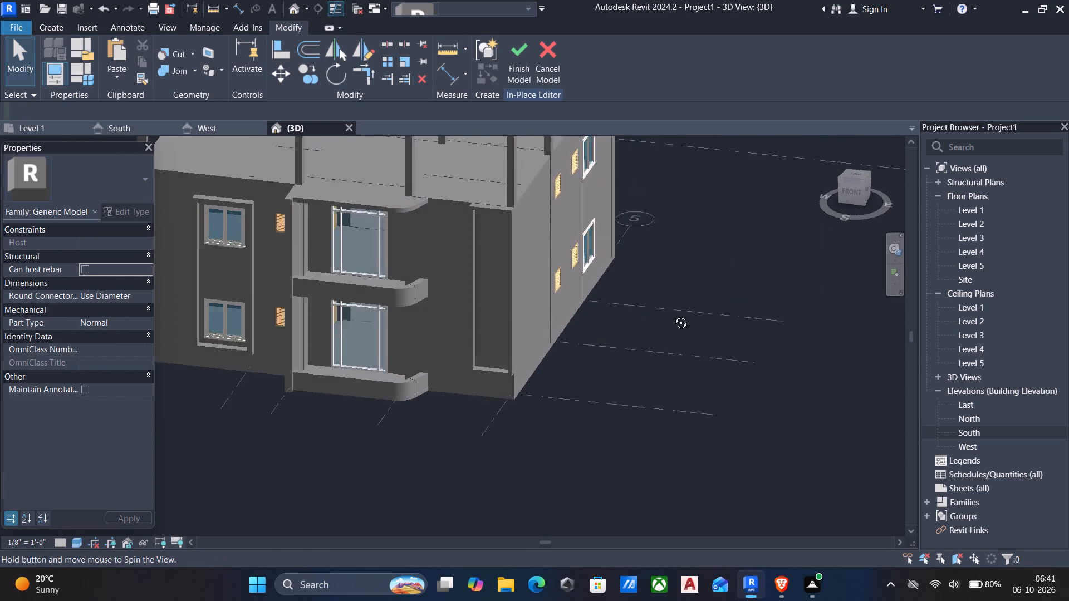
{"action": "middle_click_drag", "start_coordinate": [673, 314], "coordinate": [676, 314], "text": "shift"}
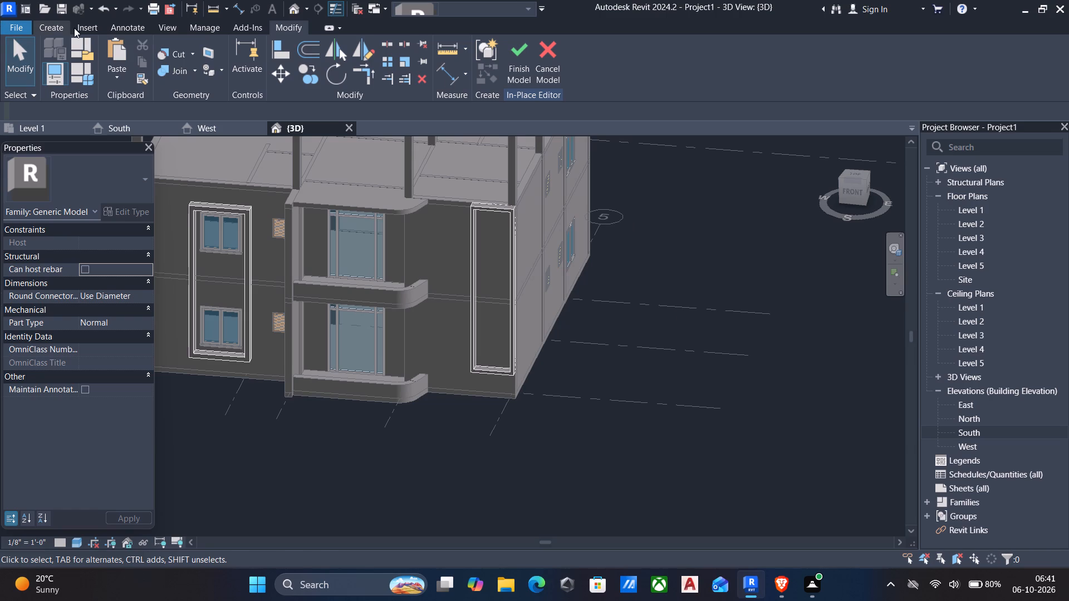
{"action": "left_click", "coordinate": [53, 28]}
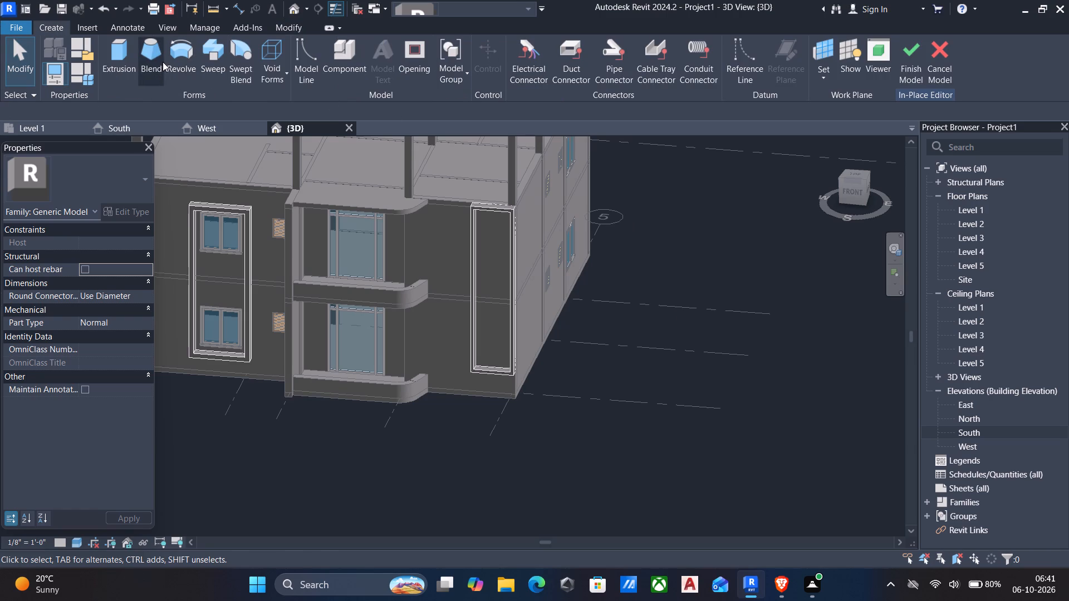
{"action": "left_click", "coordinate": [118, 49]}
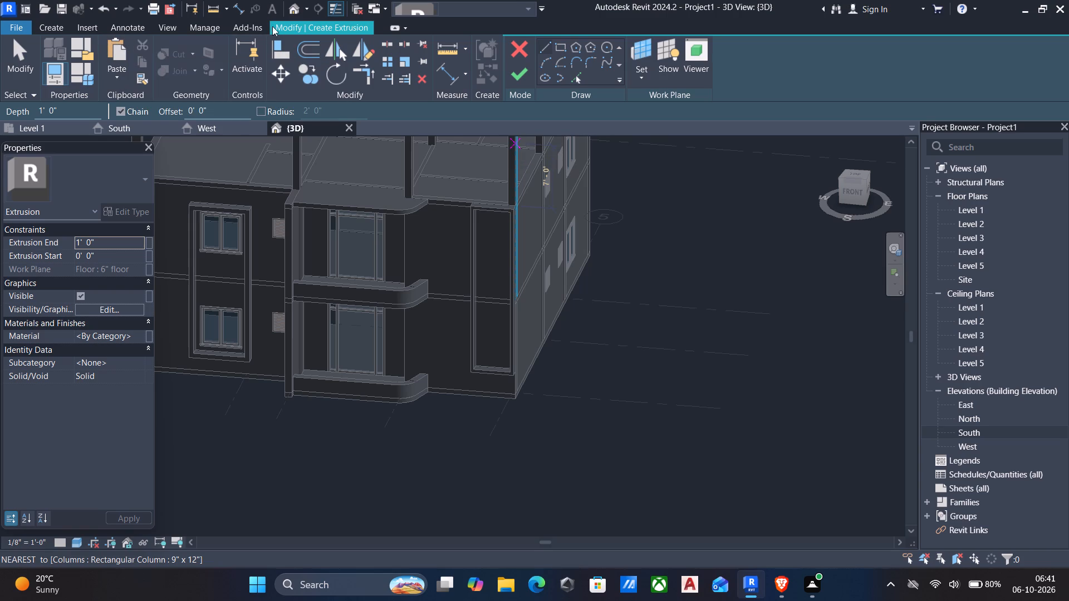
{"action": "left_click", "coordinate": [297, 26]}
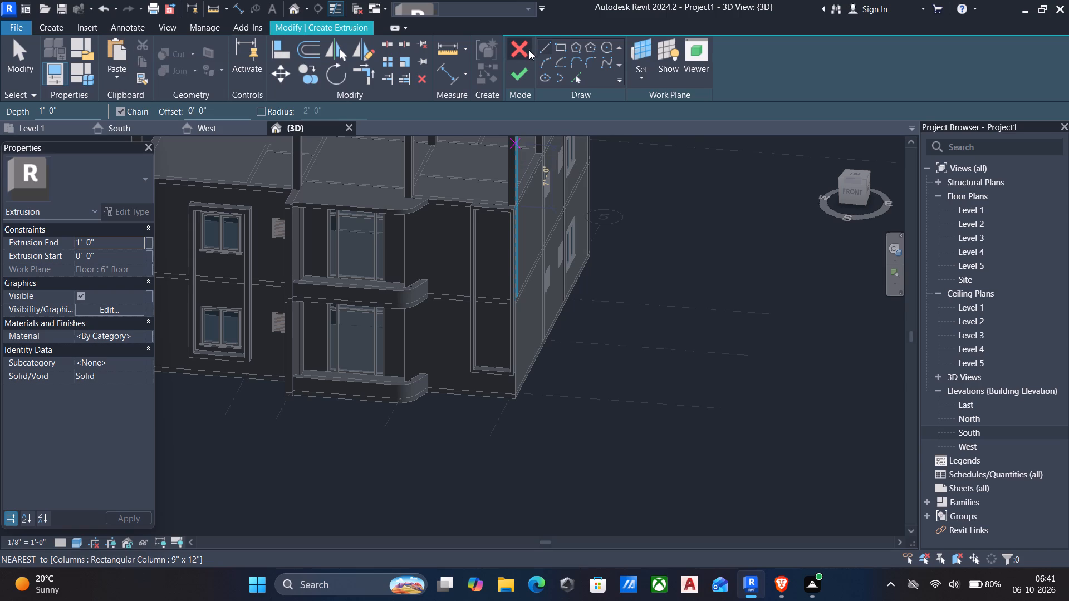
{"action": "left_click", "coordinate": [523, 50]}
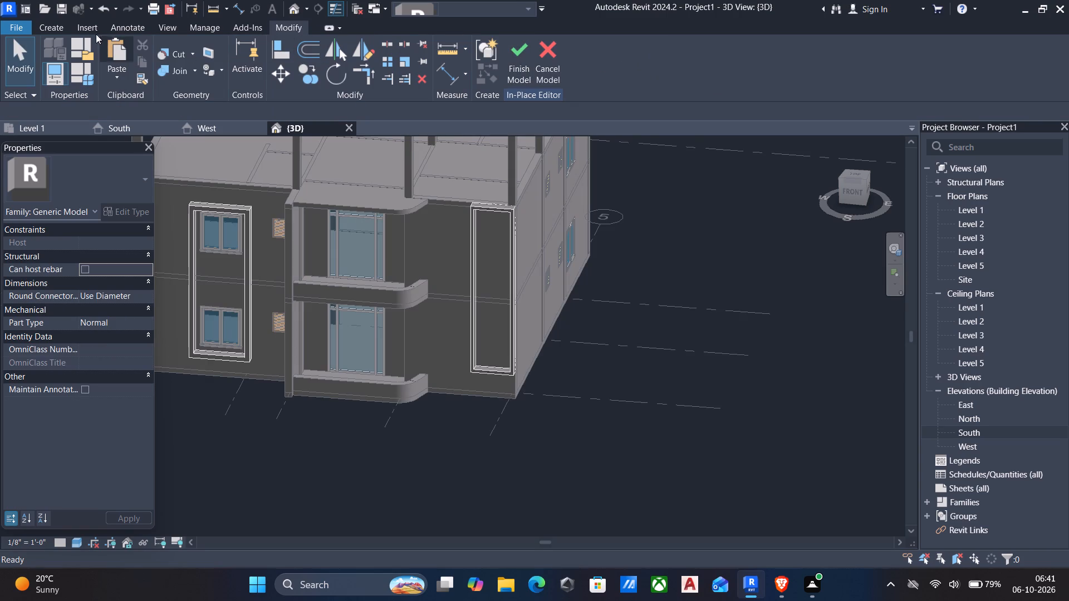
Start a solid blend and set its work plane on the inner bottom face of the tall corner frame.
{"action": "left_click", "coordinate": [58, 24]}
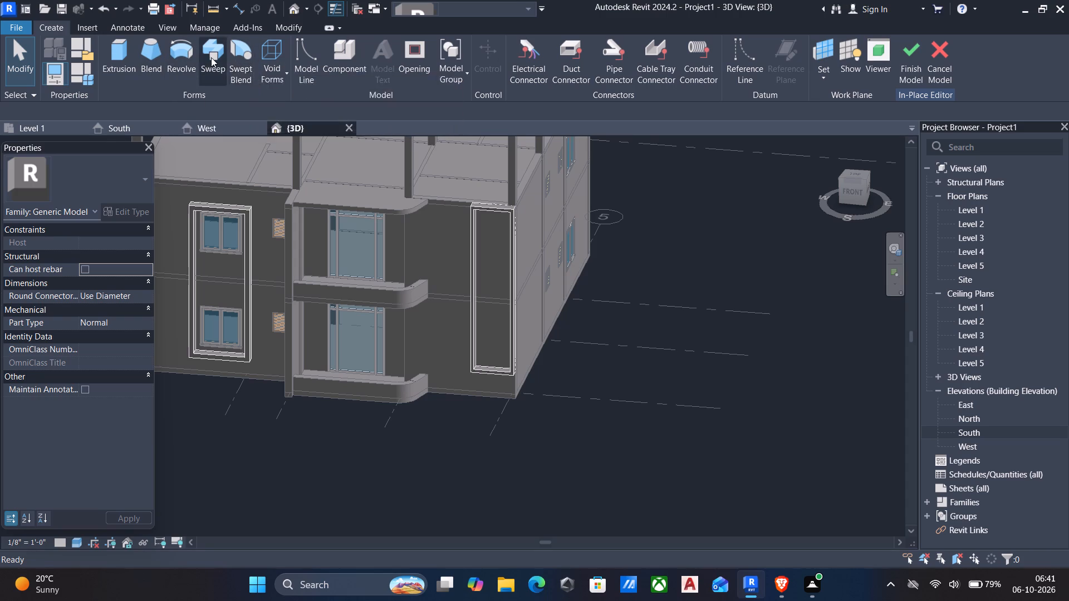
{"action": "left_click", "coordinate": [155, 55]}
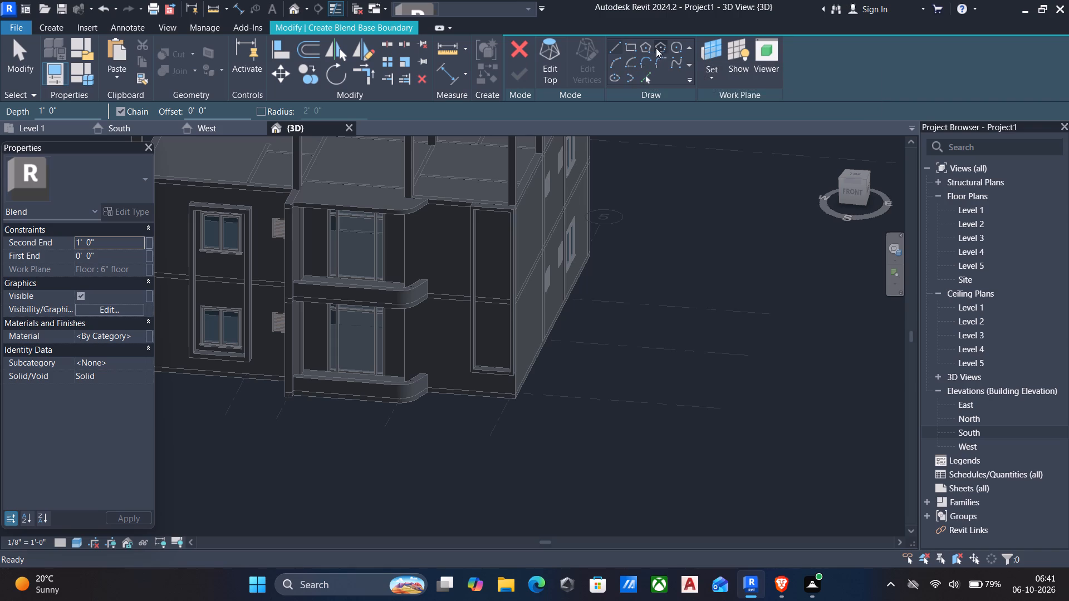
{"action": "left_click", "coordinate": [674, 46]}
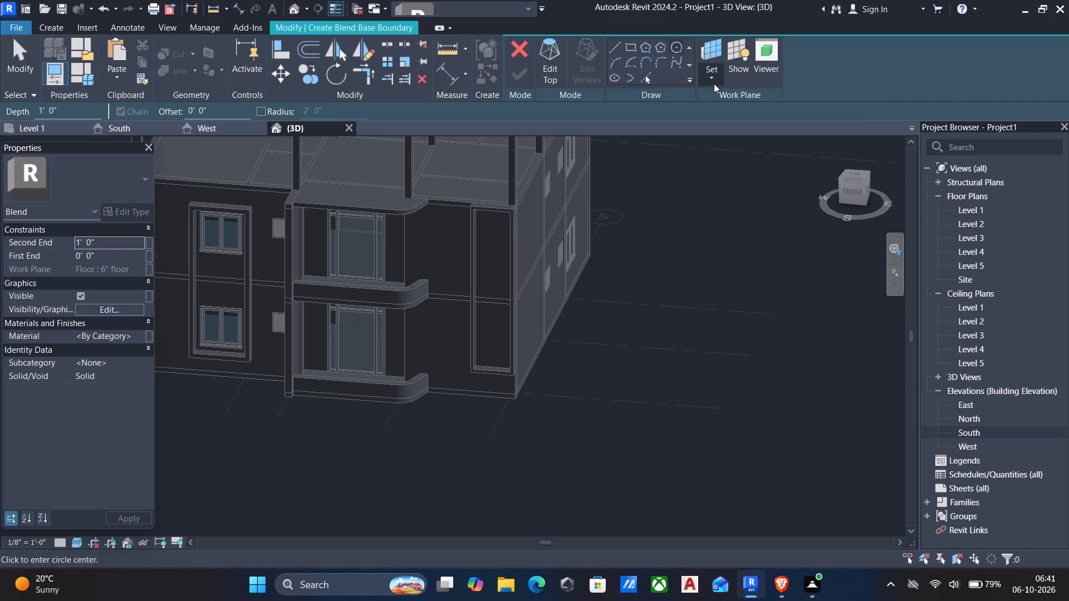
{"action": "left_click", "coordinate": [713, 81]}
{"action": "left_click", "coordinate": [717, 131]}
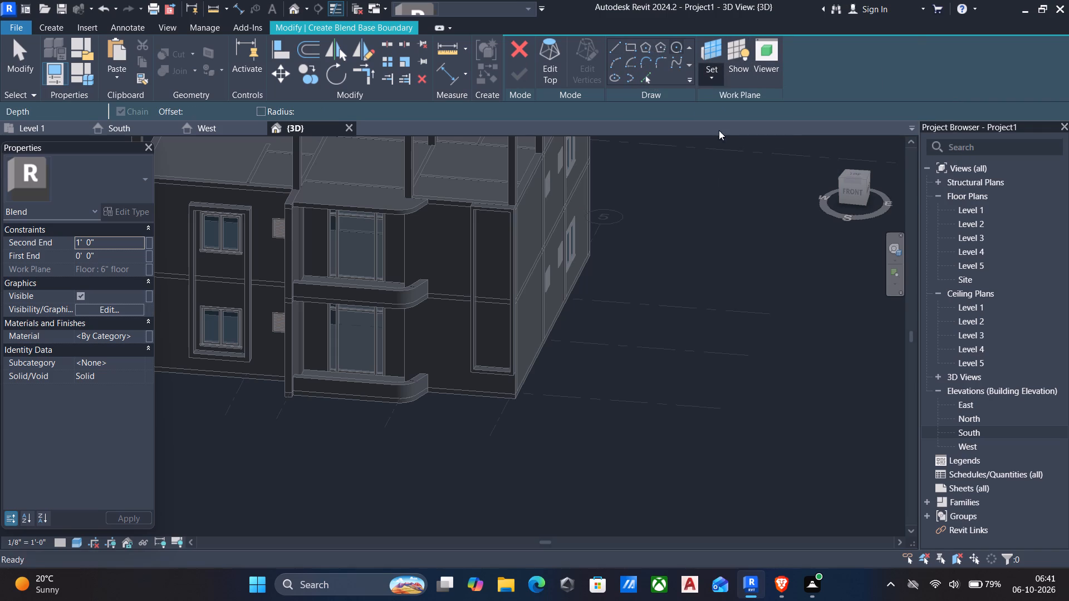
{"action": "scroll", "coordinate": [500, 370], "scroll_direction": "up", "scroll_amount": 4}
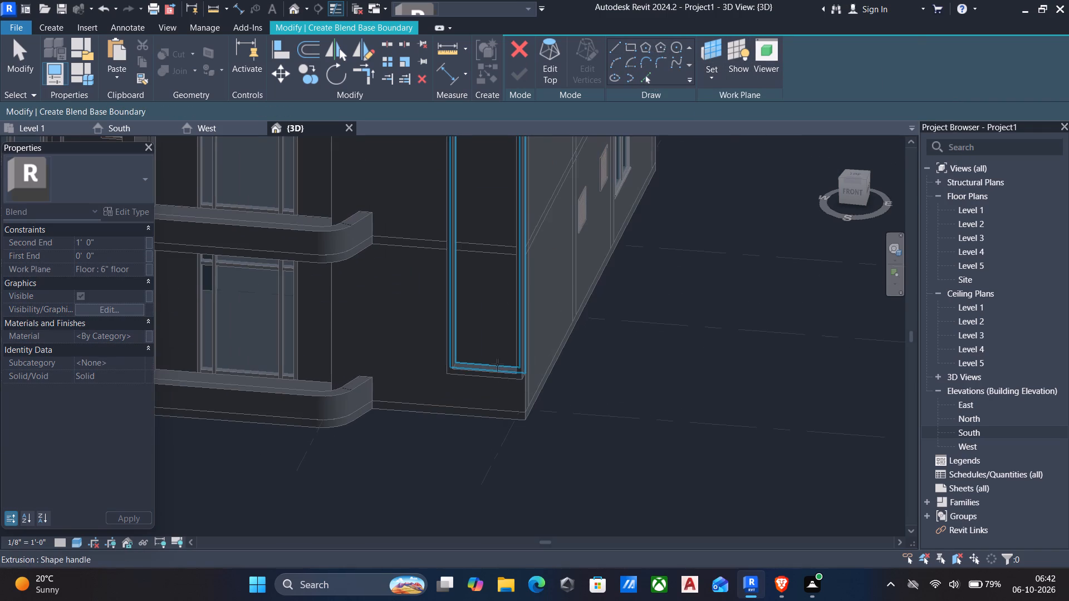
{"action": "left_click", "coordinate": [493, 368]}
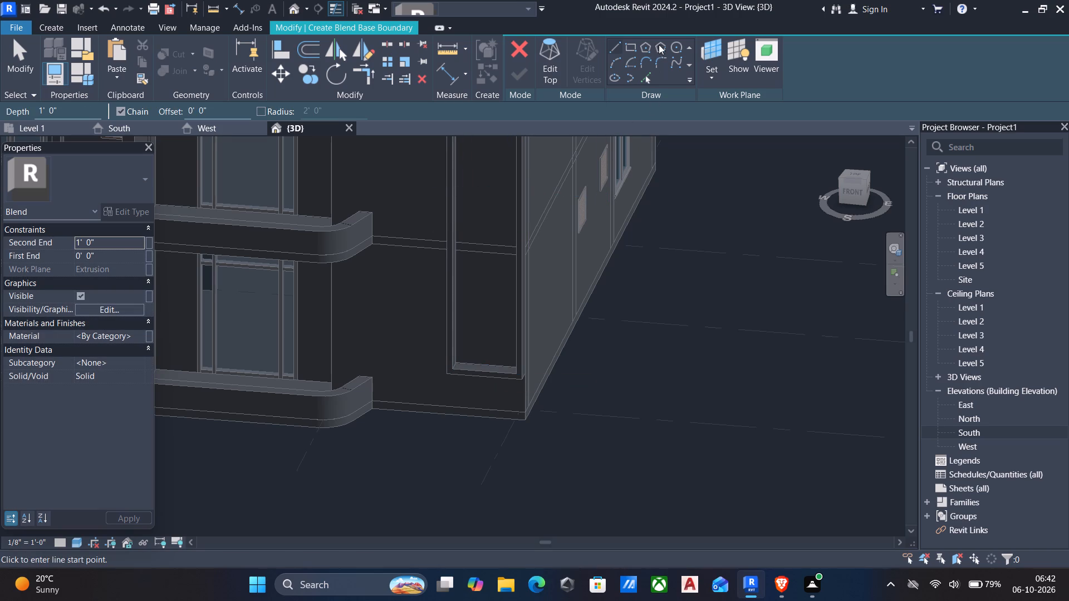
Draw the blend's base as a circle about 1 1/4" in radius on the frame's inner bottom face, near the balcony-side end.
{"action": "left_click", "coordinate": [674, 47]}
{"action": "scroll", "coordinate": [486, 356], "scroll_direction": "up", "scroll_amount": 7}
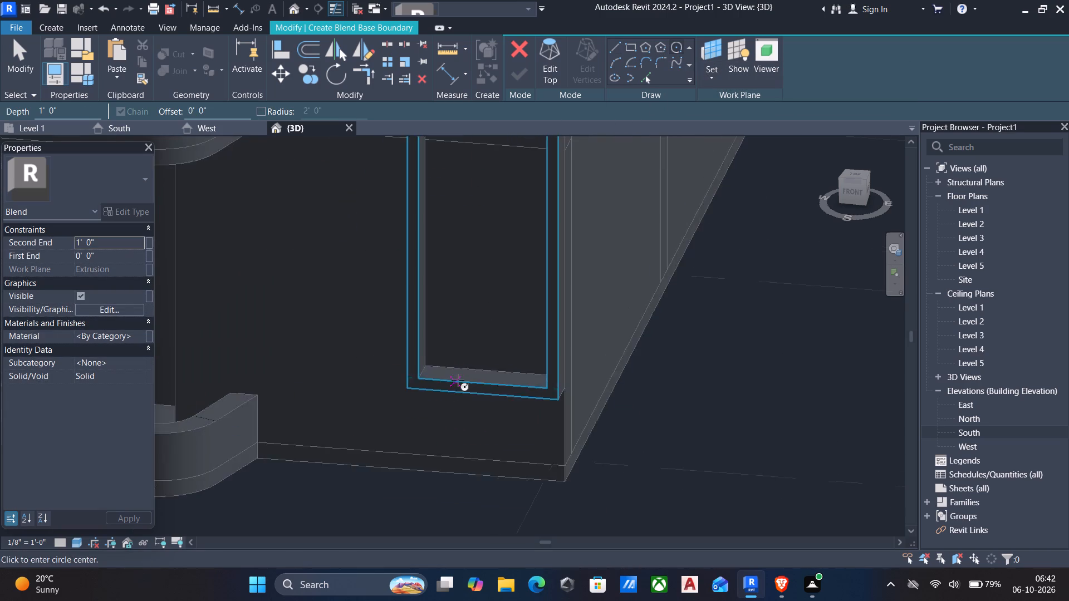
{"action": "scroll", "coordinate": [458, 380], "scroll_direction": "up", "scroll_amount": 7}
{"action": "scroll", "coordinate": [400, 370], "scroll_direction": "up", "scroll_amount": 5}
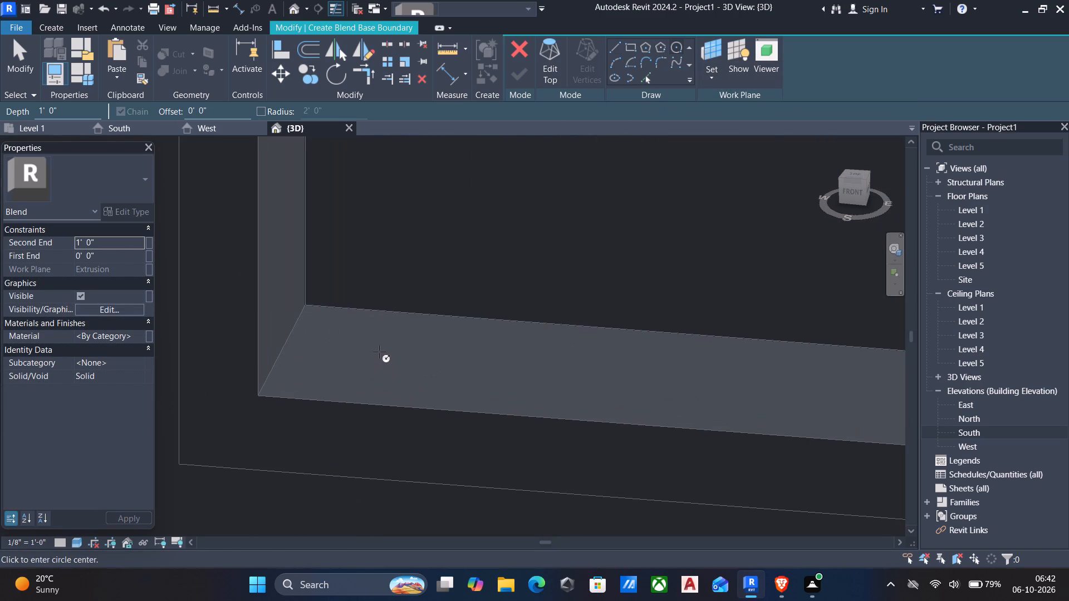
{"action": "left_click_drag", "start_coordinate": [379, 351], "coordinate": [385, 350]}
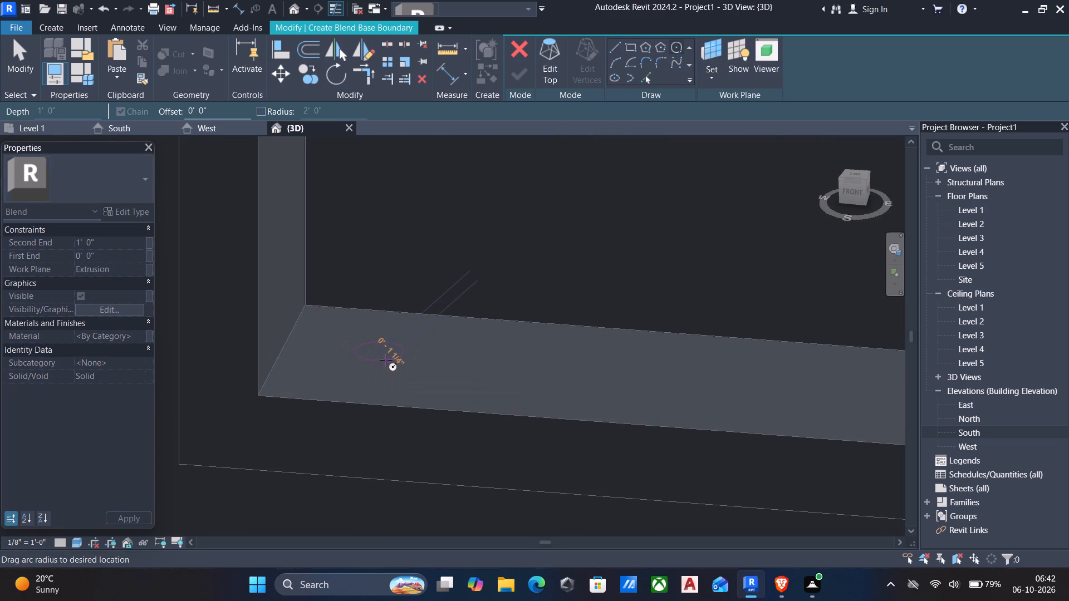
{"action": "left_click", "coordinate": [386, 360]}
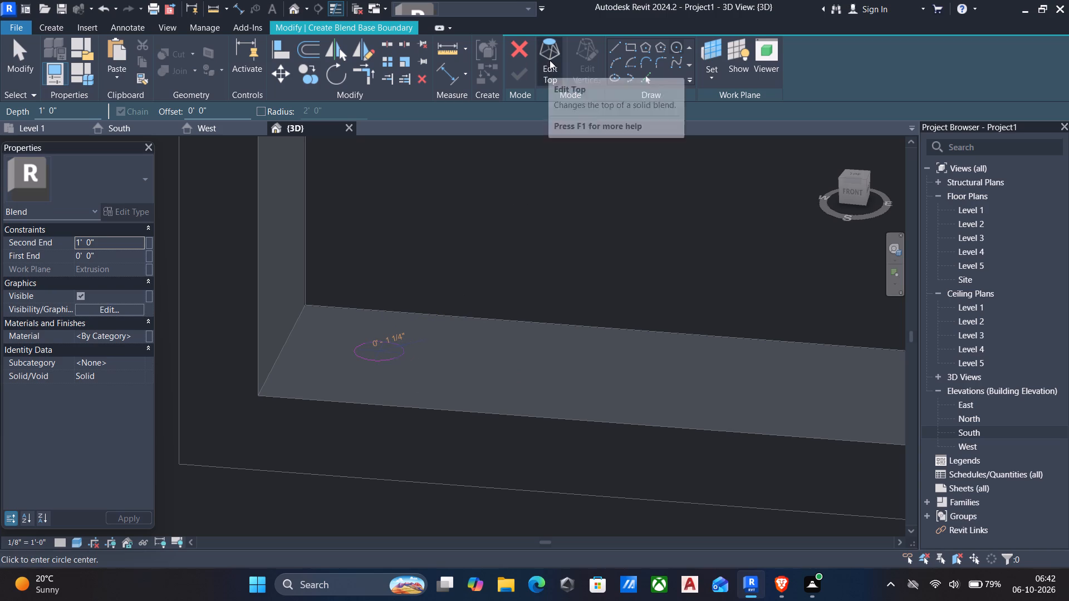
Switch to the blend's top boundary and set its work plane on the underside of the frame's top member.
{"action": "left_click", "coordinate": [550, 60]}
{"action": "scroll", "coordinate": [498, 189], "scroll_direction": "down", "scroll_amount": 5}
{"action": "middle_click_drag", "start_coordinate": [507, 219], "coordinate": [492, 447]}
{"action": "scroll", "coordinate": [492, 447], "scroll_direction": "down", "scroll_amount": 2}
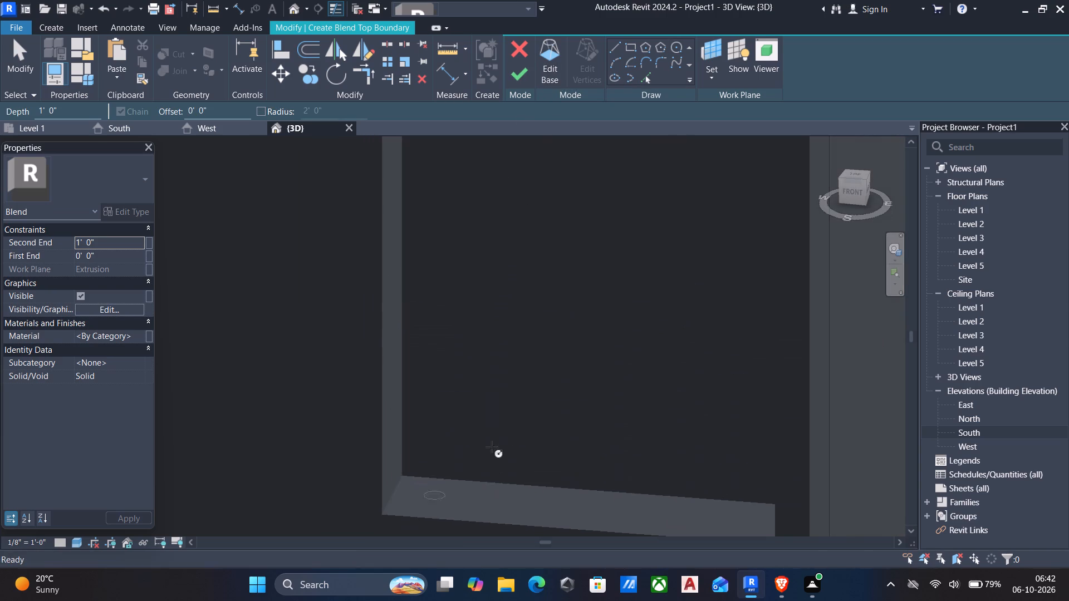
{"action": "scroll", "coordinate": [497, 368], "scroll_direction": "down", "scroll_amount": 3}
{"action": "middle_click_drag", "start_coordinate": [498, 366], "coordinate": [480, 505]}
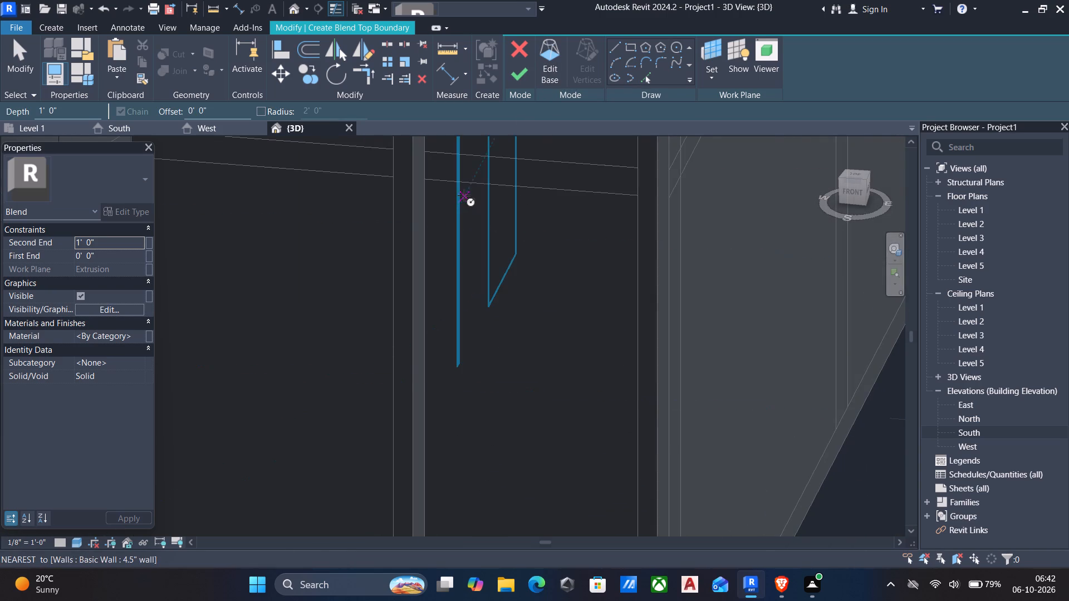
{"action": "scroll", "coordinate": [464, 195], "scroll_direction": "down", "scroll_amount": 3}
{"action": "middle_click_drag", "start_coordinate": [460, 219], "coordinate": [455, 301]}
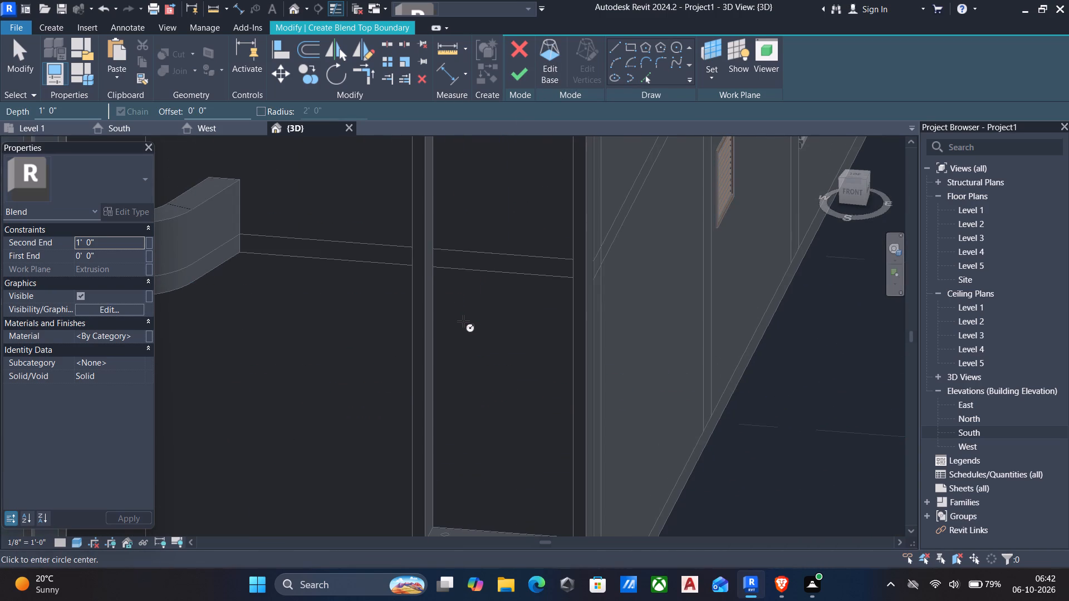
{"action": "scroll", "coordinate": [464, 322], "scroll_direction": "down", "scroll_amount": 2}
{"action": "middle_click_drag", "start_coordinate": [480, 318], "coordinate": [483, 226]}
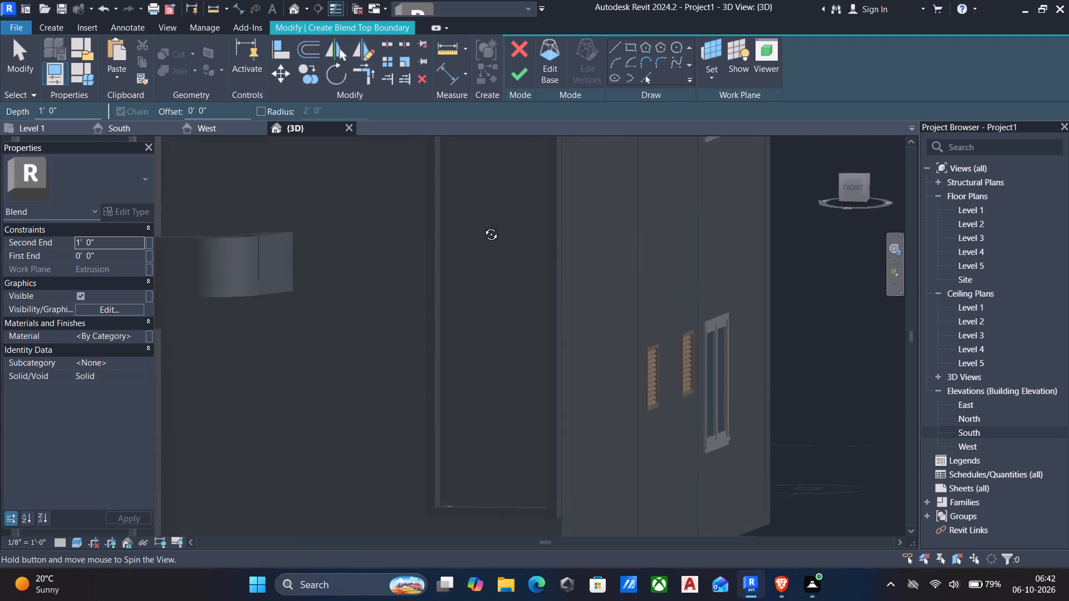
{"action": "middle_click_drag", "start_coordinate": [483, 226], "coordinate": [486, 192]}
{"action": "scroll", "coordinate": [486, 191], "scroll_direction": "down", "scroll_amount": 1}
{"action": "middle_click_drag", "start_coordinate": [486, 191], "coordinate": [471, 407]}
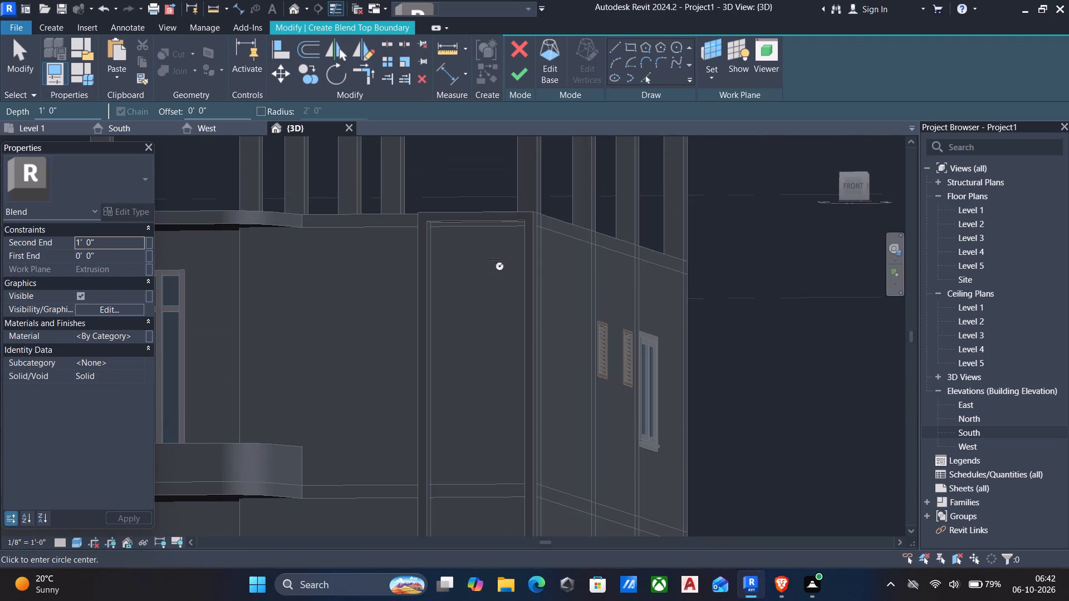
{"action": "middle_click_drag", "start_coordinate": [497, 265], "coordinate": [477, 213], "text": "shift"}
{"action": "scroll", "coordinate": [461, 243], "scroll_direction": "up", "scroll_amount": 4}
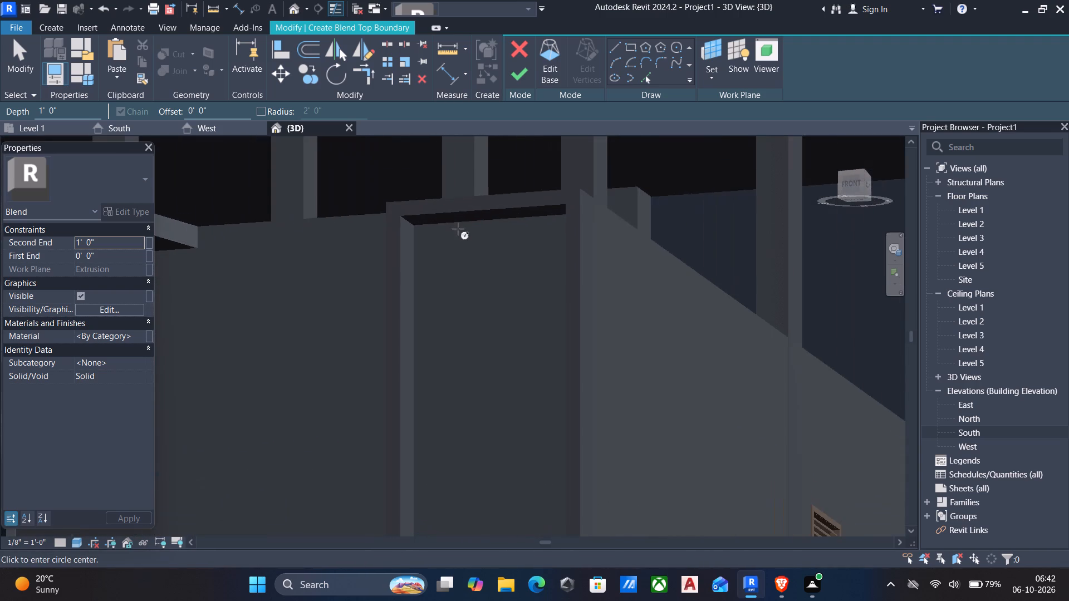
{"action": "scroll", "coordinate": [448, 210], "scroll_direction": "up", "scroll_amount": 4}
{"action": "scroll", "coordinate": [444, 225], "scroll_direction": "down", "scroll_amount": 1}
{"action": "scroll", "coordinate": [444, 226], "scroll_direction": "up", "scroll_amount": 5}
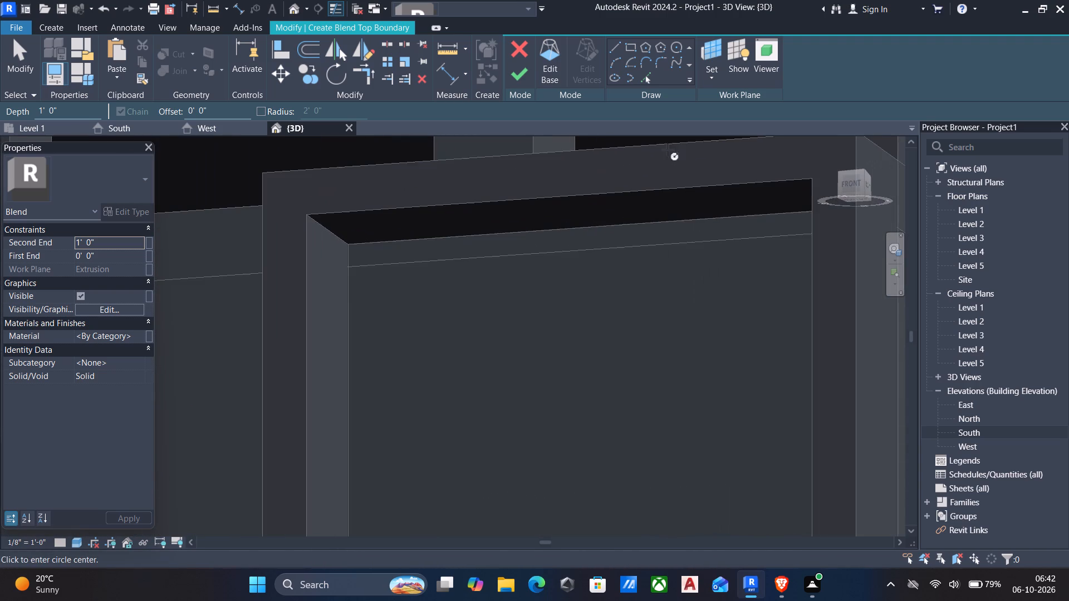
{"action": "left_click", "coordinate": [709, 80]}
{"action": "left_click", "coordinate": [738, 134]}
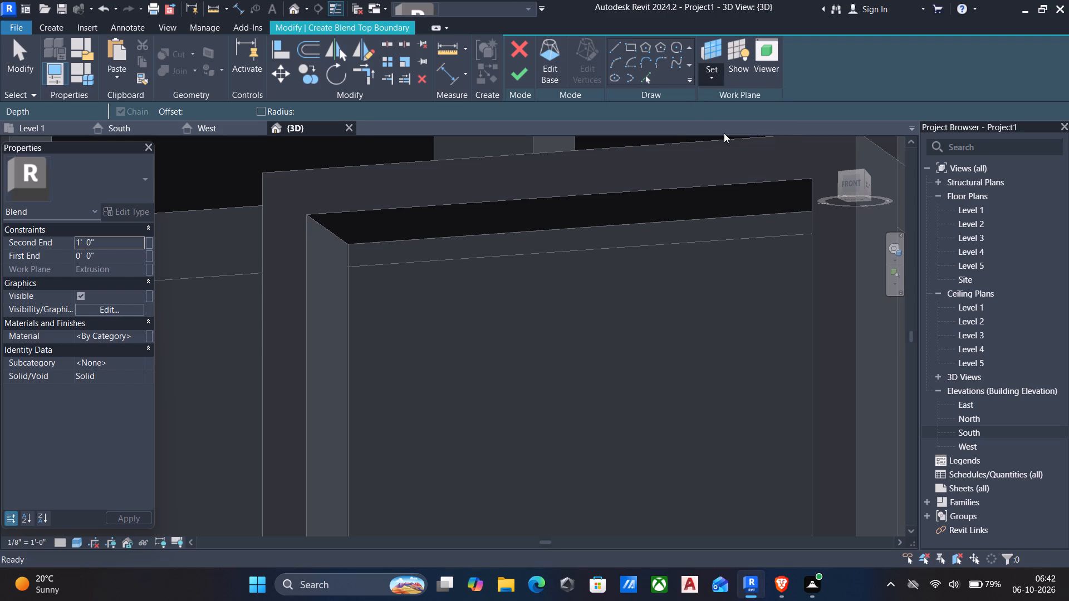
{"action": "left_click", "coordinate": [449, 206]}
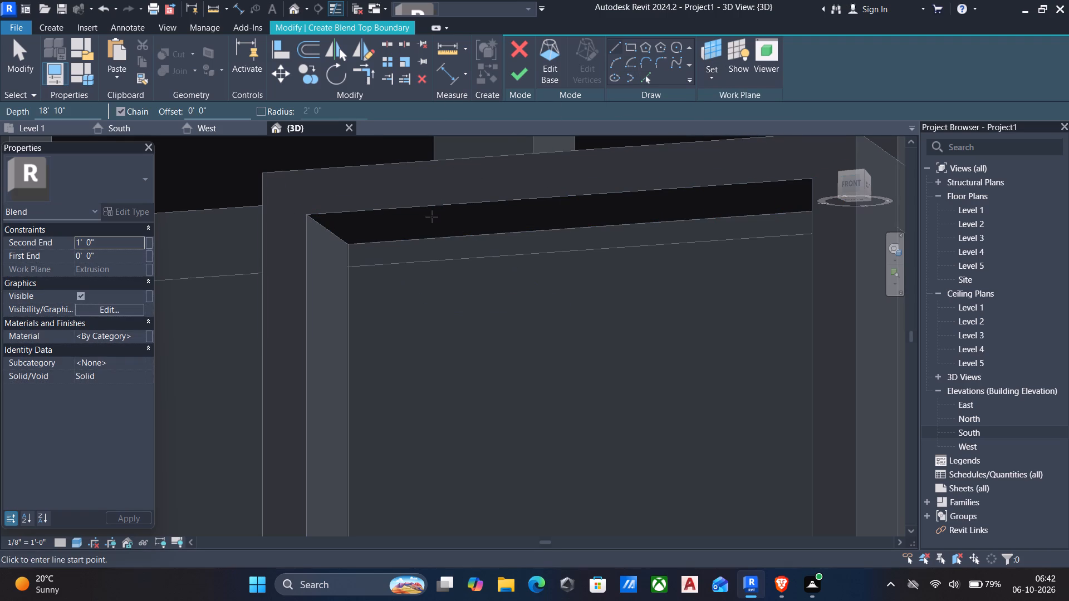
Draw a 6-sided inscribed polygon about 1 1/4" in radius on the underside, near the balcony-side end, and finish the blend.
{"action": "left_click", "coordinate": [647, 49]}
{"action": "scroll", "coordinate": [427, 211], "scroll_direction": "up", "scroll_amount": 8}
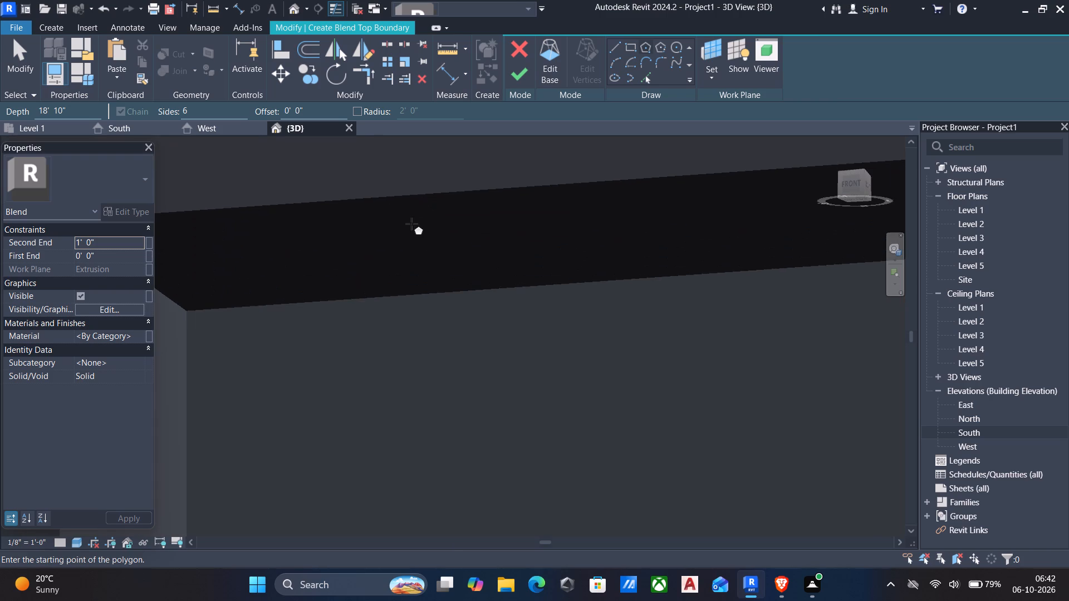
{"action": "left_click", "coordinate": [405, 237]}
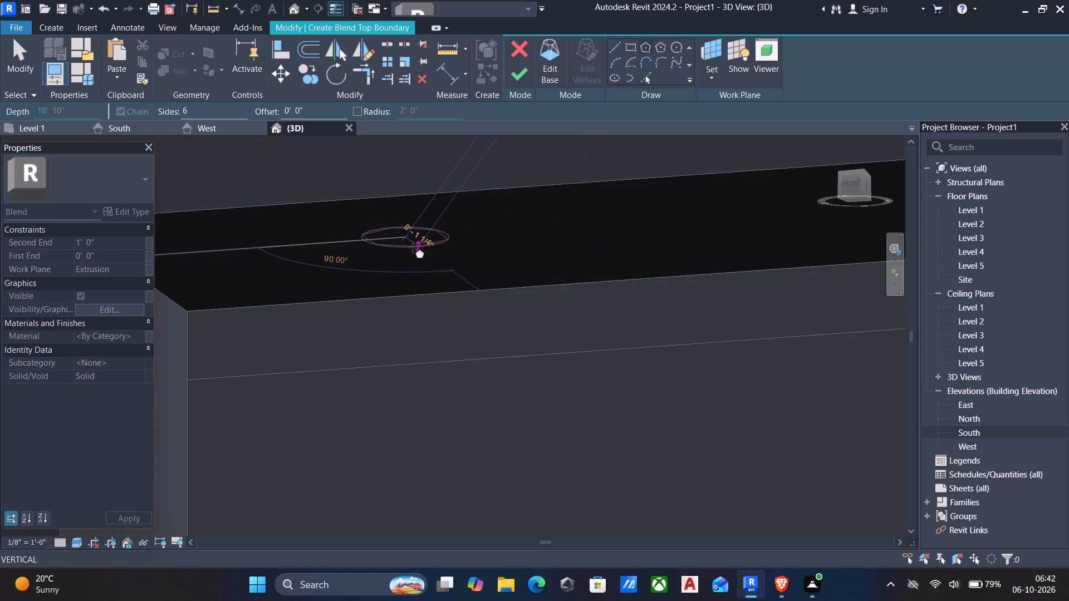
{"action": "left_click", "coordinate": [413, 247]}
{"action": "scroll", "coordinate": [413, 247], "scroll_direction": "down", "scroll_amount": 3}
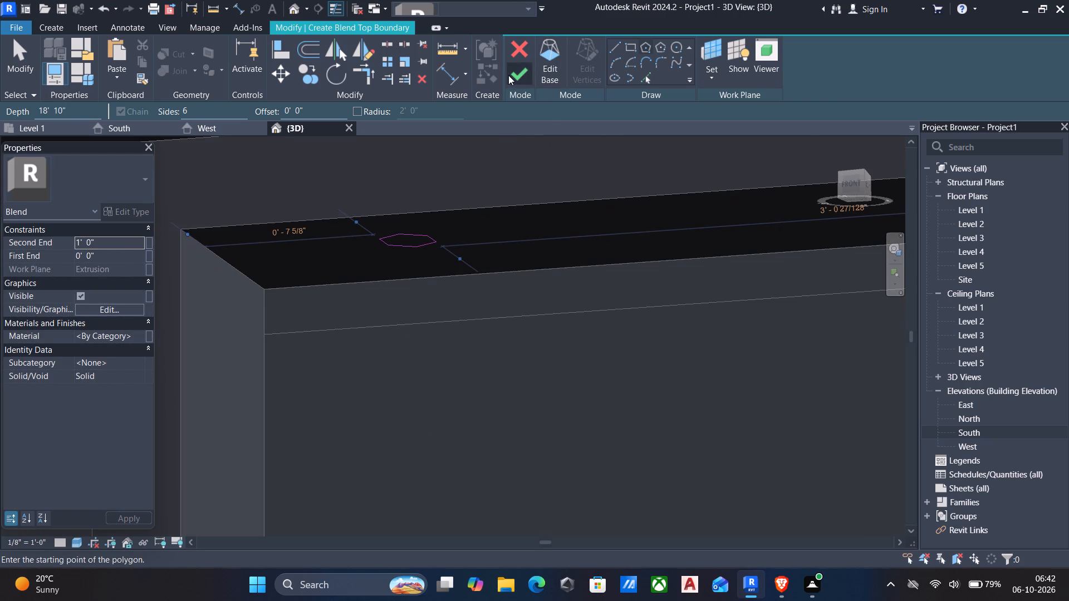
{"action": "left_click", "coordinate": [510, 74]}
{"action": "scroll", "coordinate": [511, 105], "scroll_direction": "down", "scroll_amount": 4}
{"action": "scroll", "coordinate": [512, 170], "scroll_direction": "down", "scroll_amount": 5}
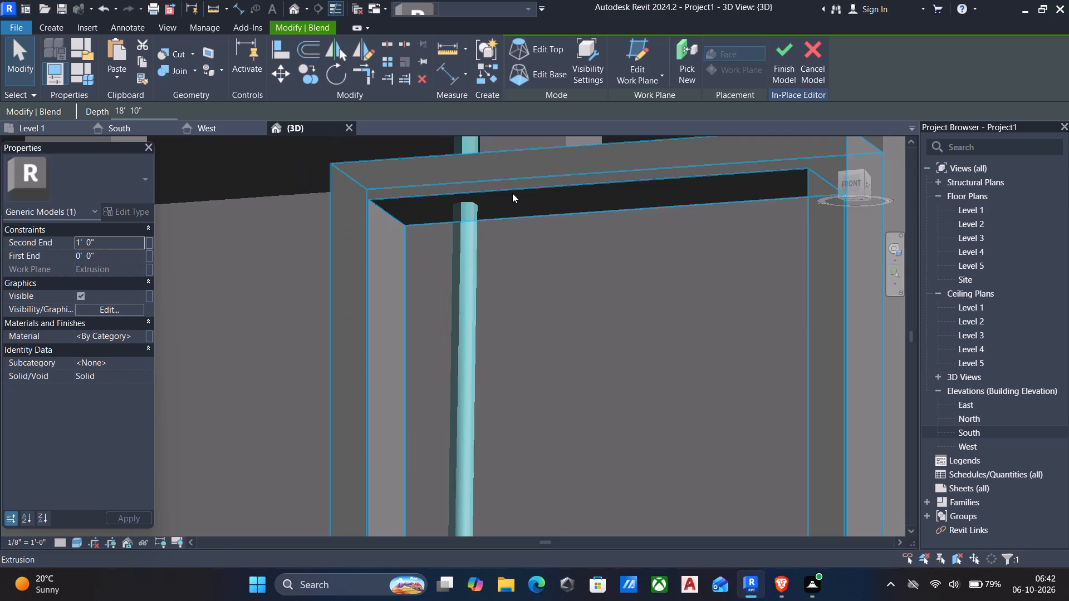
Delete the vertical blended bar from the tall front-corner frame.
{"action": "scroll", "coordinate": [512, 194], "scroll_direction": "down", "scroll_amount": 17}
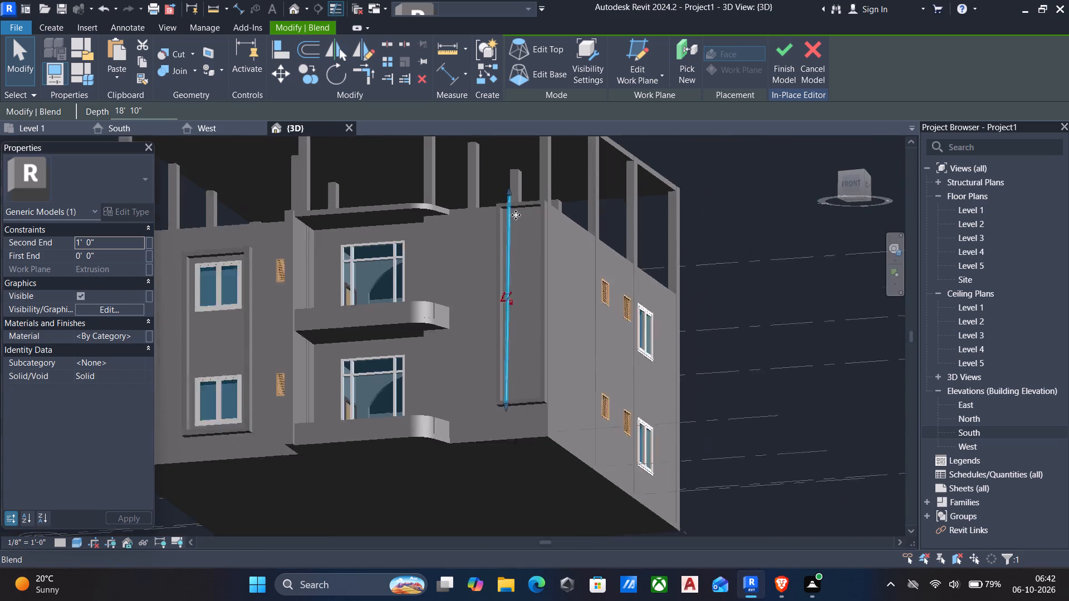
{"action": "scroll", "coordinate": [516, 215], "scroll_direction": "down", "scroll_amount": 1}
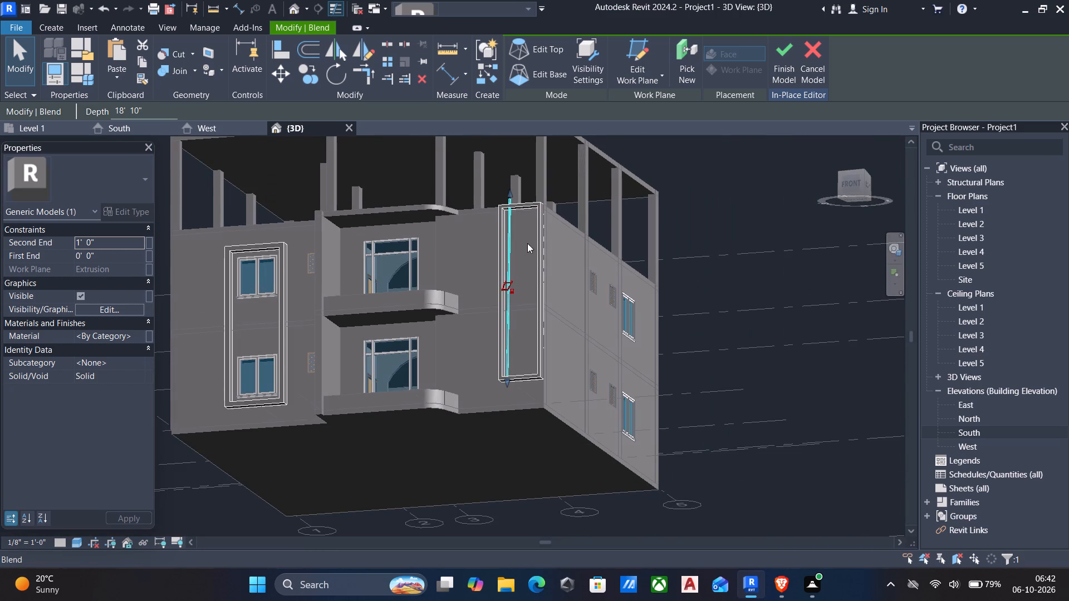
{"action": "middle_click_drag", "start_coordinate": [528, 245], "coordinate": [530, 440], "text": "shift"}
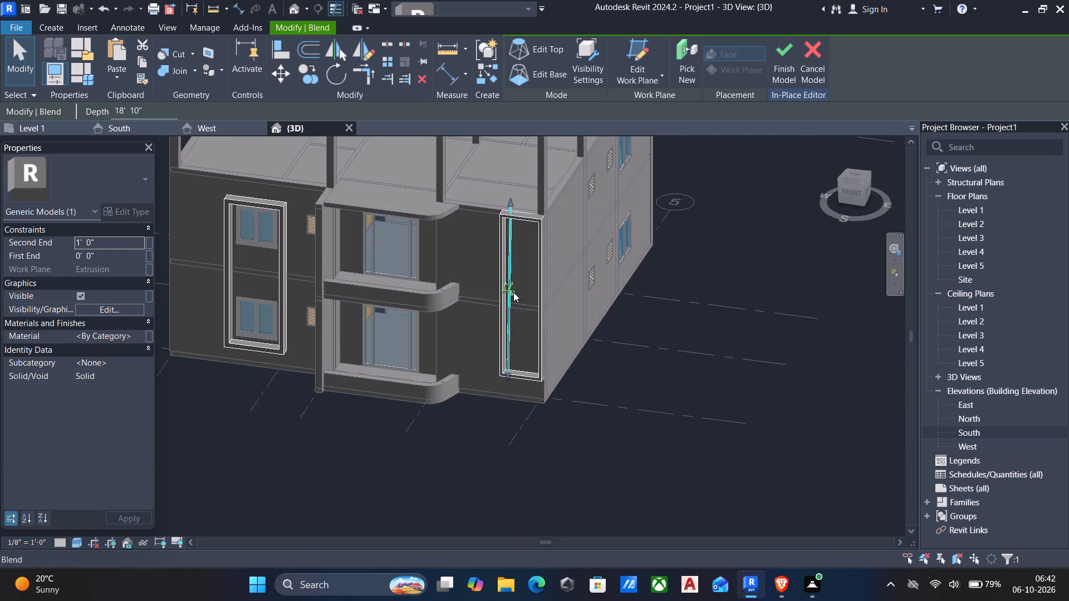
{"action": "scroll", "coordinate": [517, 219], "scroll_direction": "up", "scroll_amount": 10}
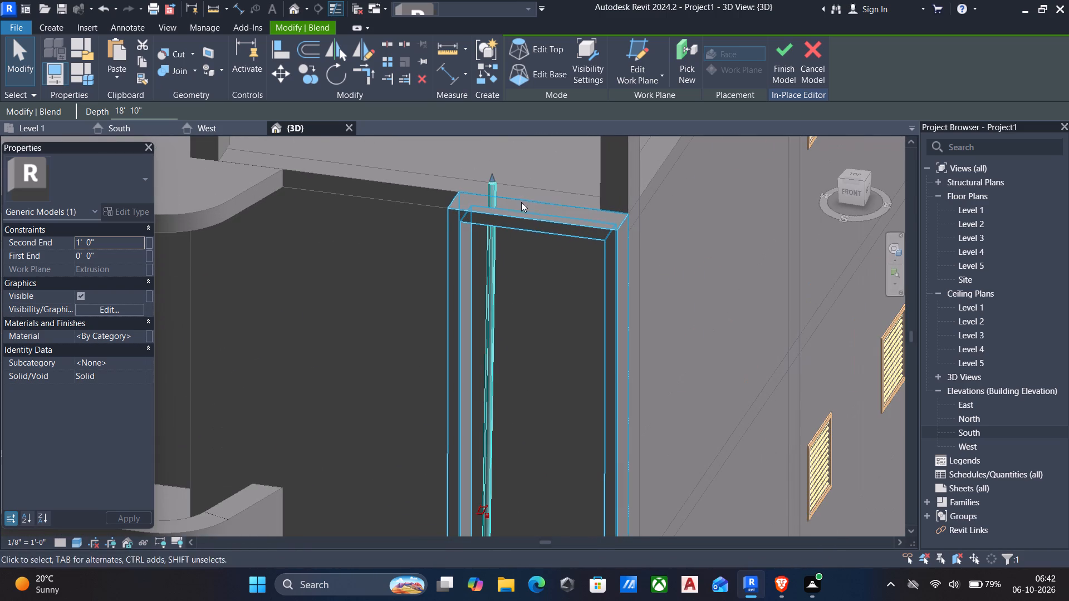
{"action": "key", "text": "Escape"}
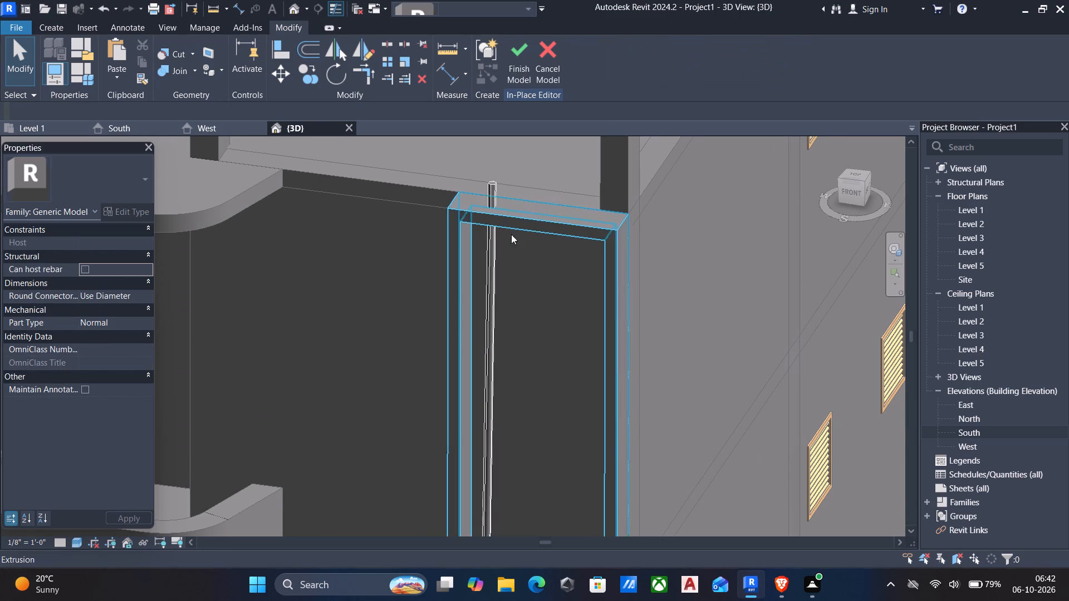
{"action": "scroll", "coordinate": [494, 281], "scroll_direction": "up", "scroll_amount": 8}
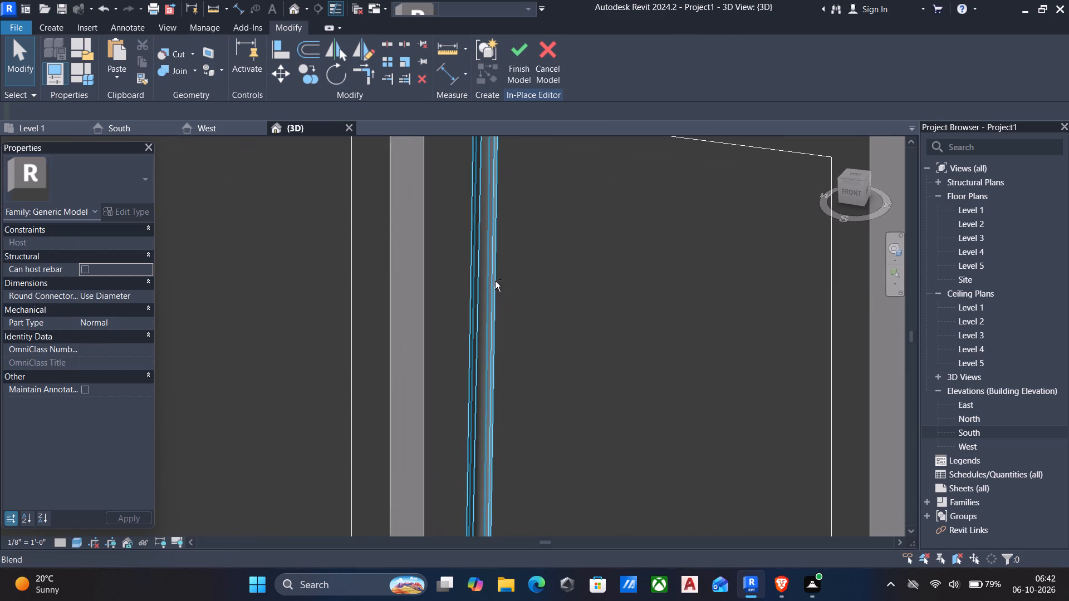
{"action": "middle_click_drag", "start_coordinate": [495, 282], "coordinate": [643, 311], "text": "shift"}
{"action": "middle_click", "coordinate": [644, 311]}
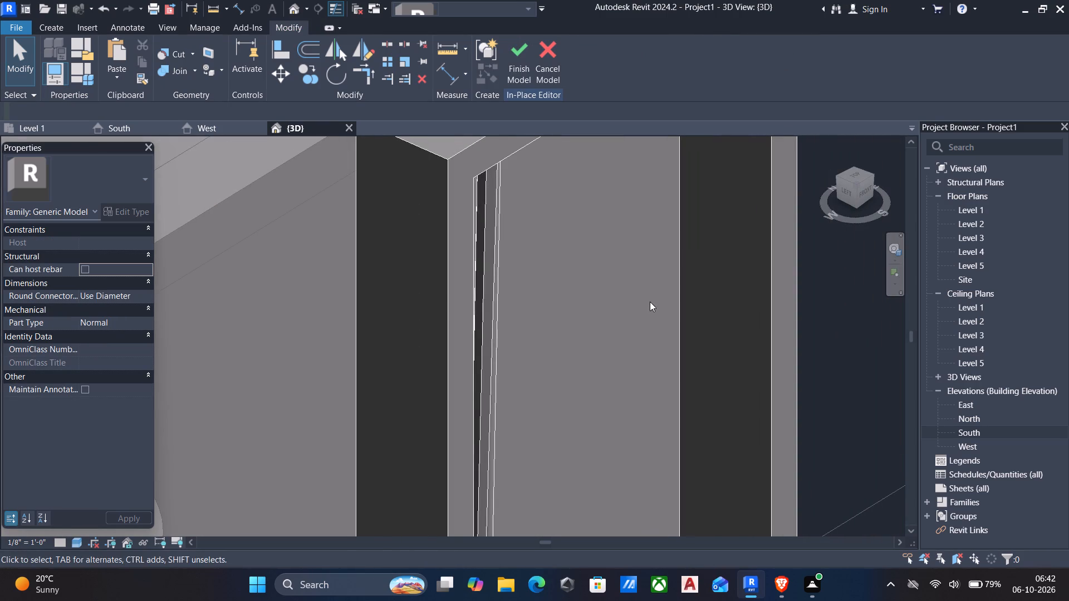
{"action": "left_click", "coordinate": [482, 301]}
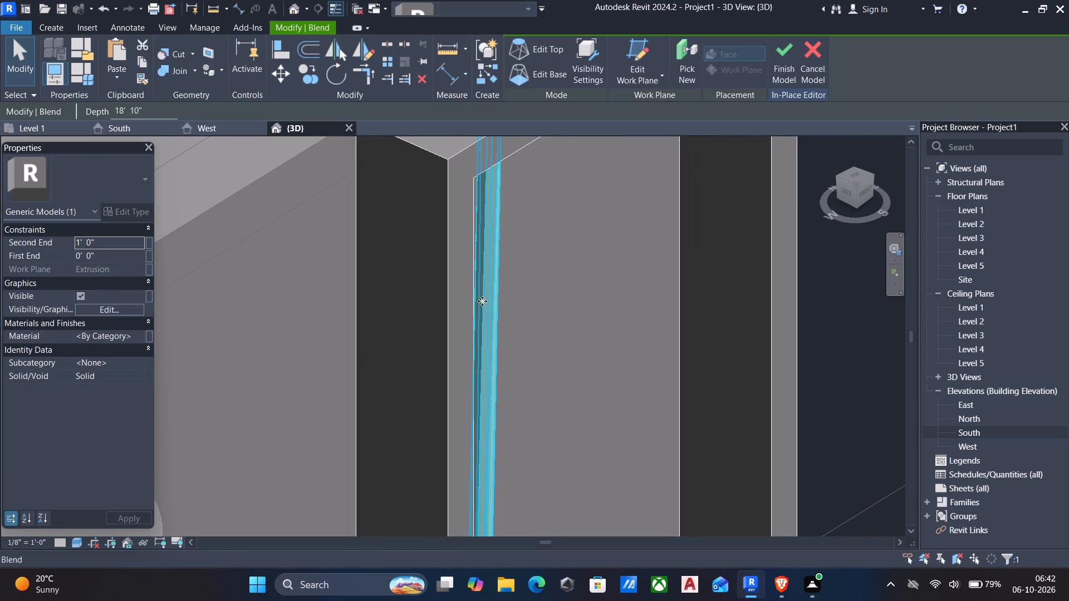
{"action": "key", "text": "Delete"}
Start a solid extrusion and set its work plane on the inner bottom face of the tall corner frame.
{"action": "scroll", "coordinate": [555, 308], "scroll_direction": "down", "scroll_amount": 3}
{"action": "middle_click_drag", "start_coordinate": [591, 311], "coordinate": [504, 307], "text": "shift"}
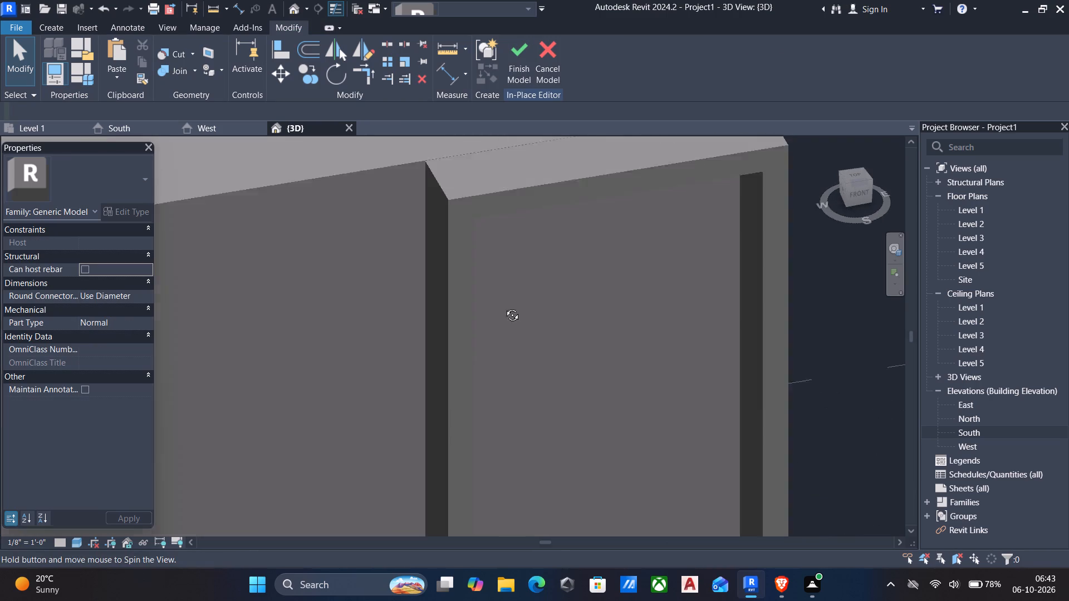
{"action": "middle_click_drag", "start_coordinate": [504, 307], "coordinate": [500, 306], "text": "shift"}
{"action": "key", "text": "plus"}
{"action": "left_click", "coordinate": [65, 25]}
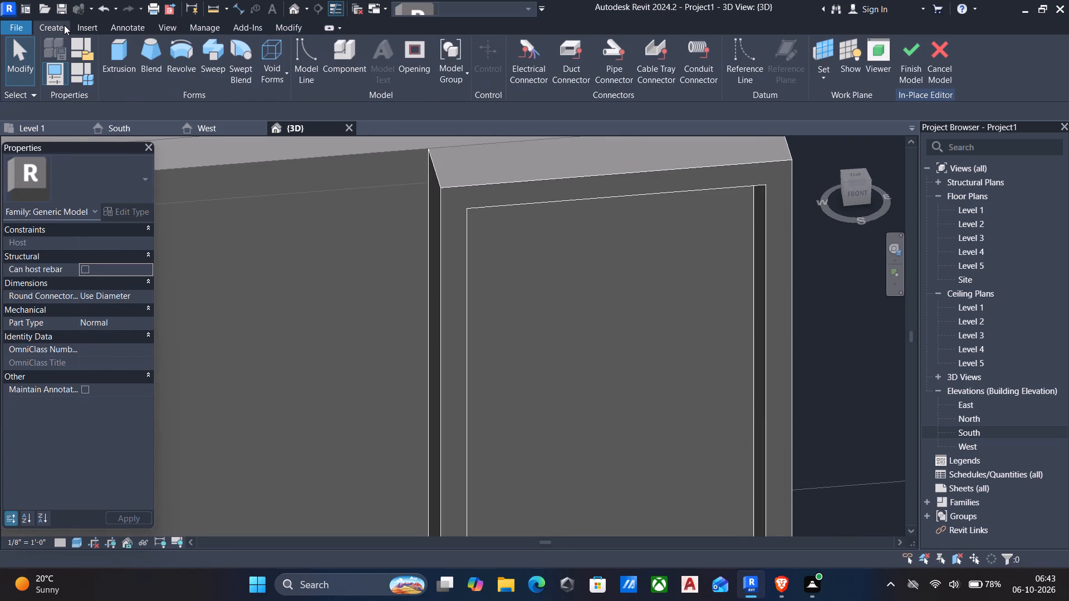
{"action": "left_click", "coordinate": [125, 56]}
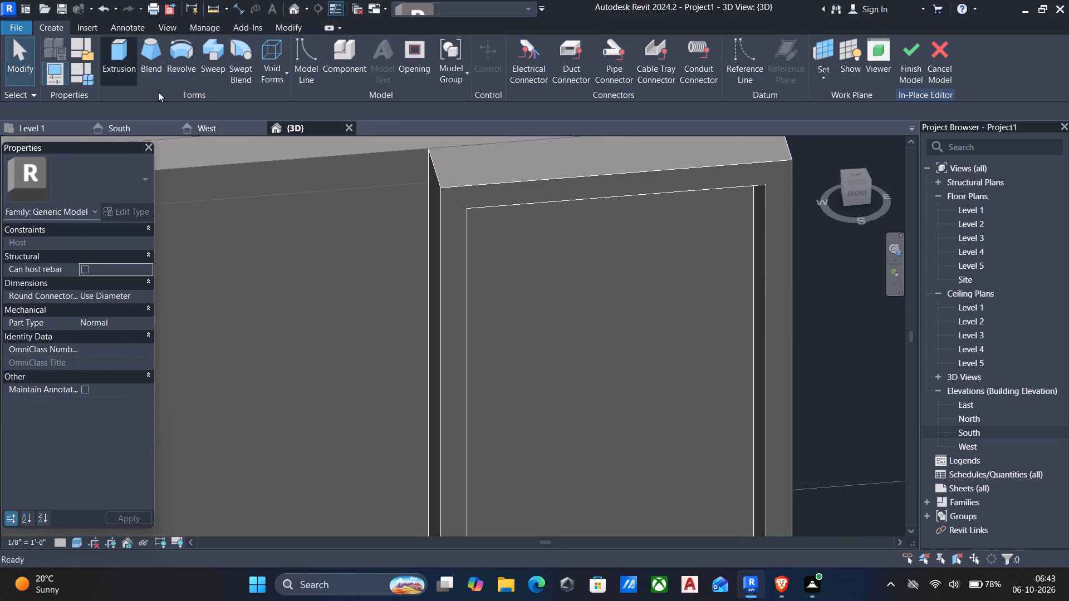
{"action": "scroll", "coordinate": [683, 306], "scroll_direction": "down", "scroll_amount": 4}
{"action": "middle_click_drag", "start_coordinate": [694, 368], "coordinate": [678, 240]}
{"action": "scroll", "coordinate": [651, 312], "scroll_direction": "down", "scroll_amount": 4}
{"action": "middle_click_drag", "start_coordinate": [648, 329], "coordinate": [673, 260]}
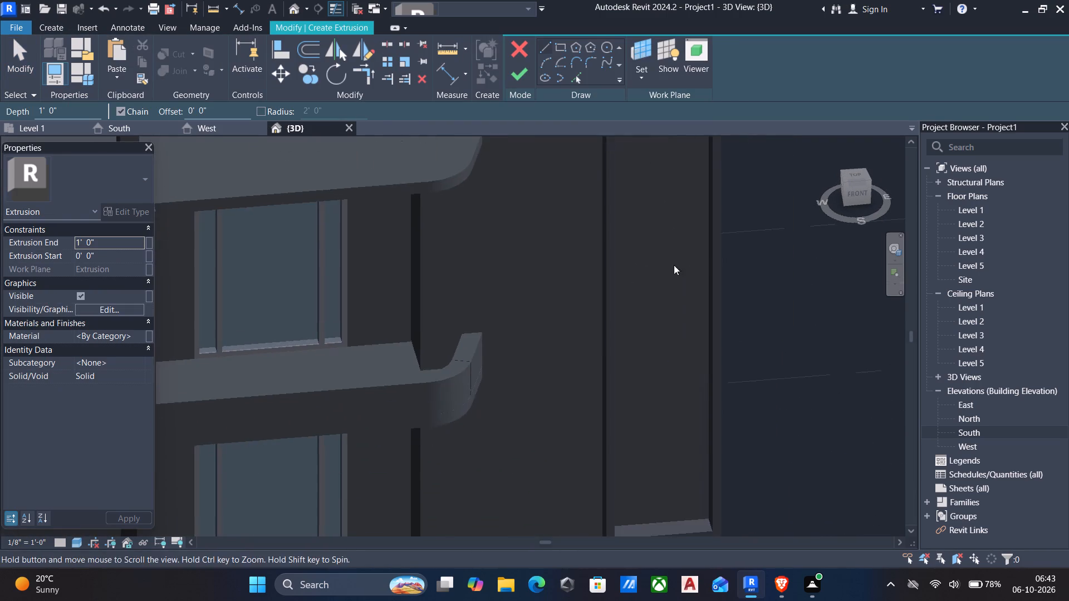
{"action": "middle_click_drag", "start_coordinate": [684, 373], "coordinate": [691, 318]}
{"action": "scroll", "coordinate": [672, 444], "scroll_direction": "up", "scroll_amount": 2}
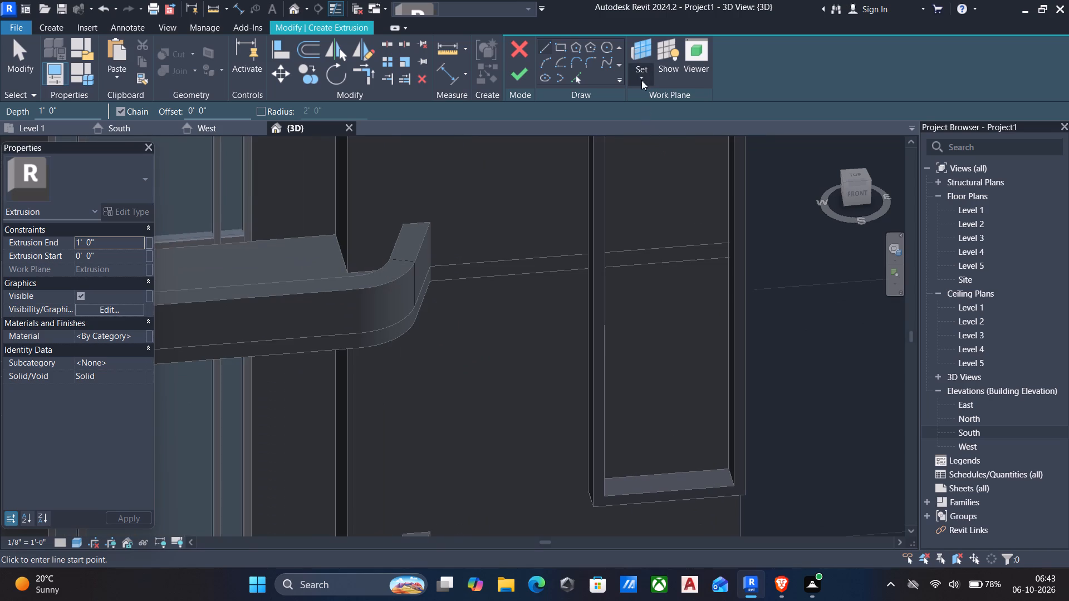
{"action": "left_click", "coordinate": [641, 73]}
{"action": "left_click", "coordinate": [689, 132]}
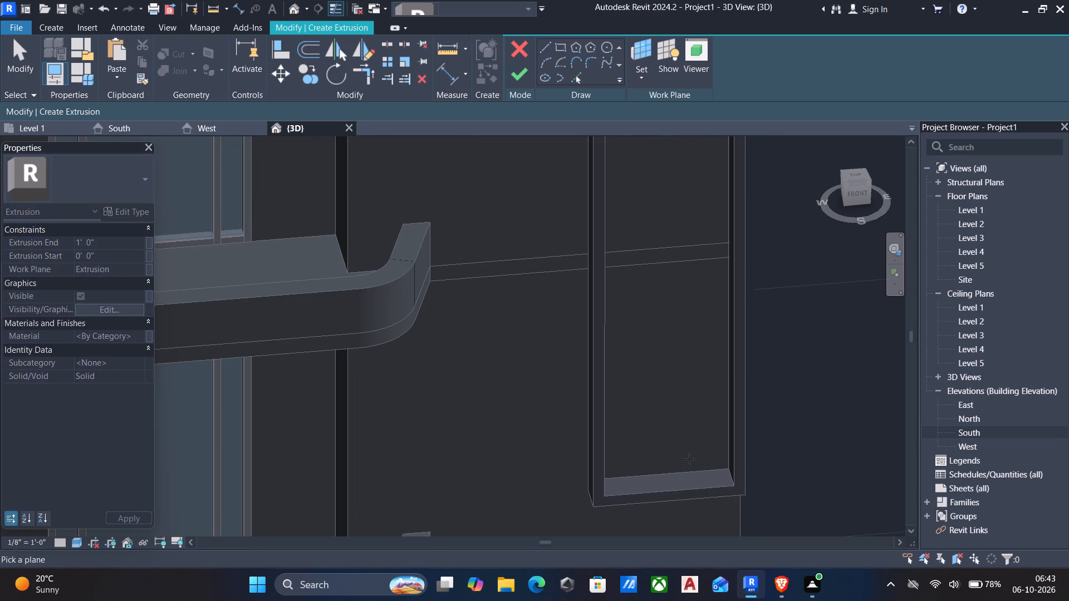
{"action": "left_click", "coordinate": [690, 485]}
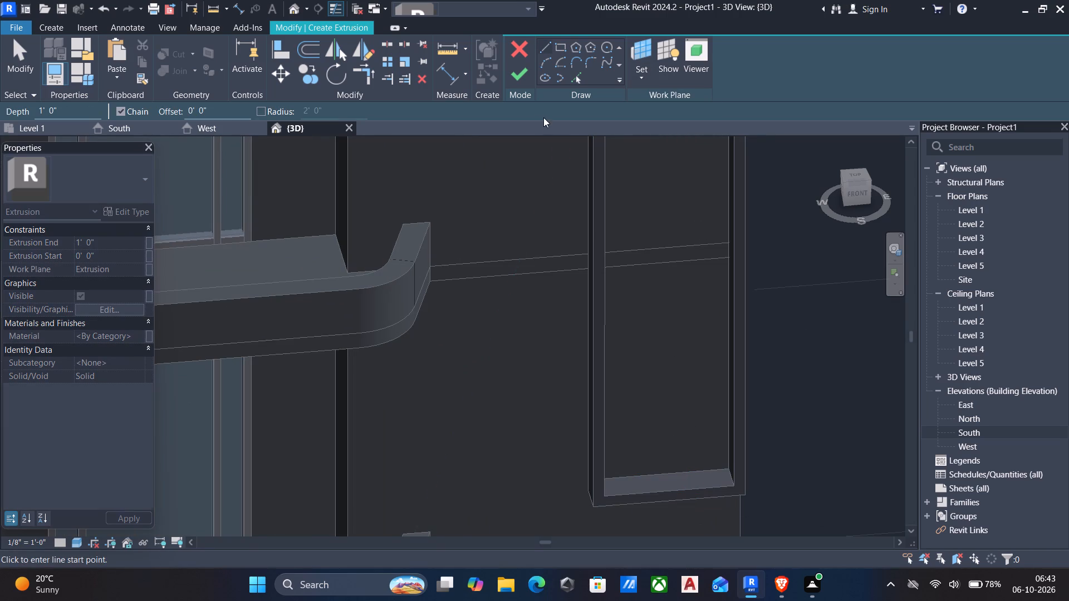
Draw a rectangle about 3 1/2" wide on the frame's inner bottom face, near the building-corner end.
{"action": "left_click", "coordinate": [560, 45]}
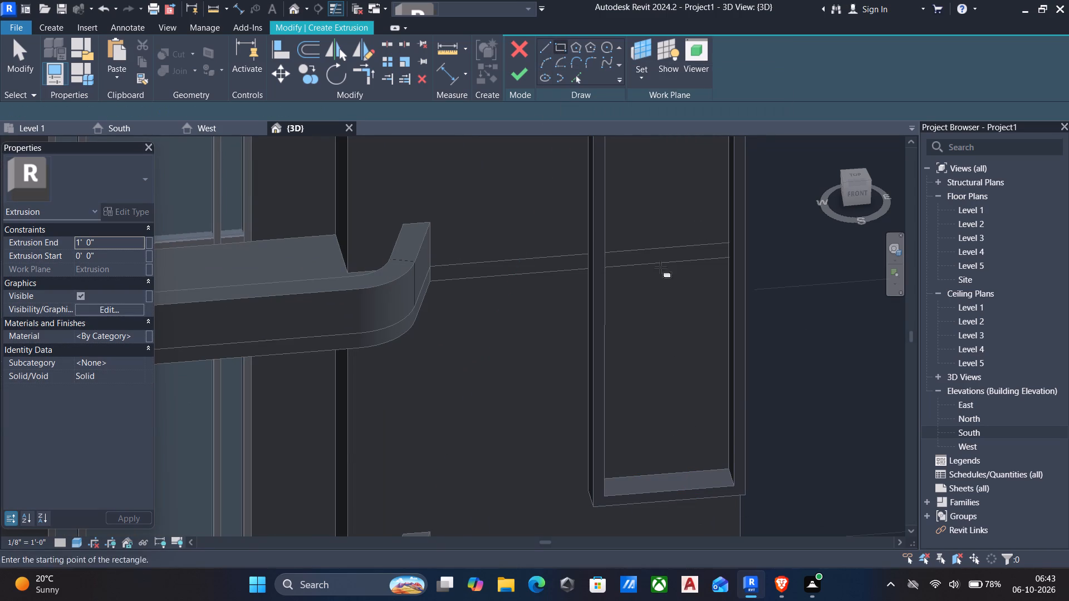
{"action": "scroll", "coordinate": [732, 477], "scroll_direction": "up", "scroll_amount": 9}
{"action": "middle_click_drag", "start_coordinate": [722, 484], "coordinate": [748, 451]}
{"action": "scroll", "coordinate": [722, 485], "scroll_direction": "up", "scroll_amount": 1}
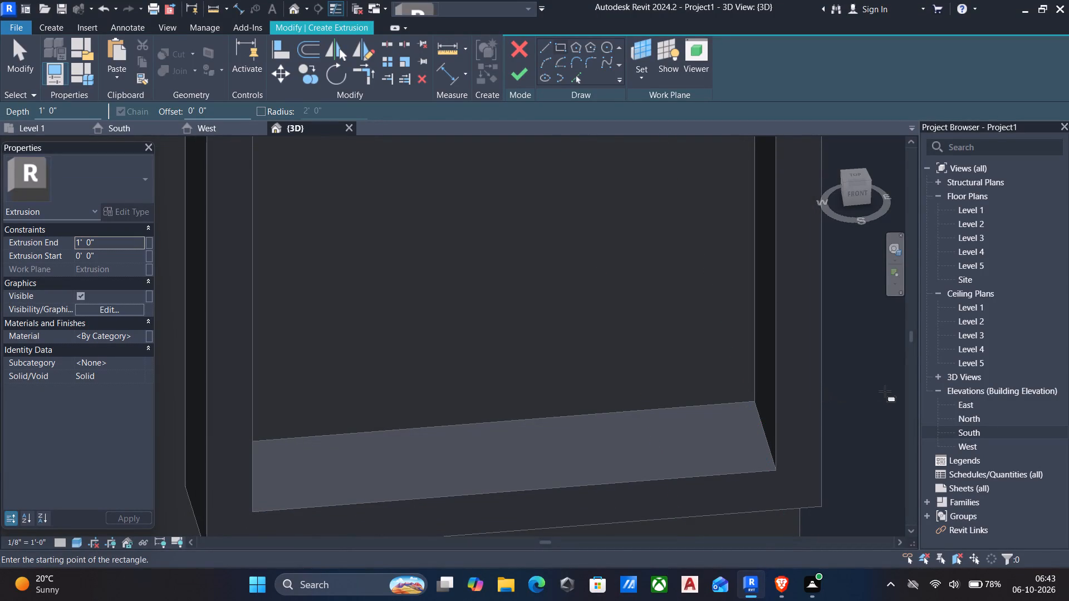
{"action": "scroll", "coordinate": [746, 420], "scroll_direction": "up", "scroll_amount": 2}
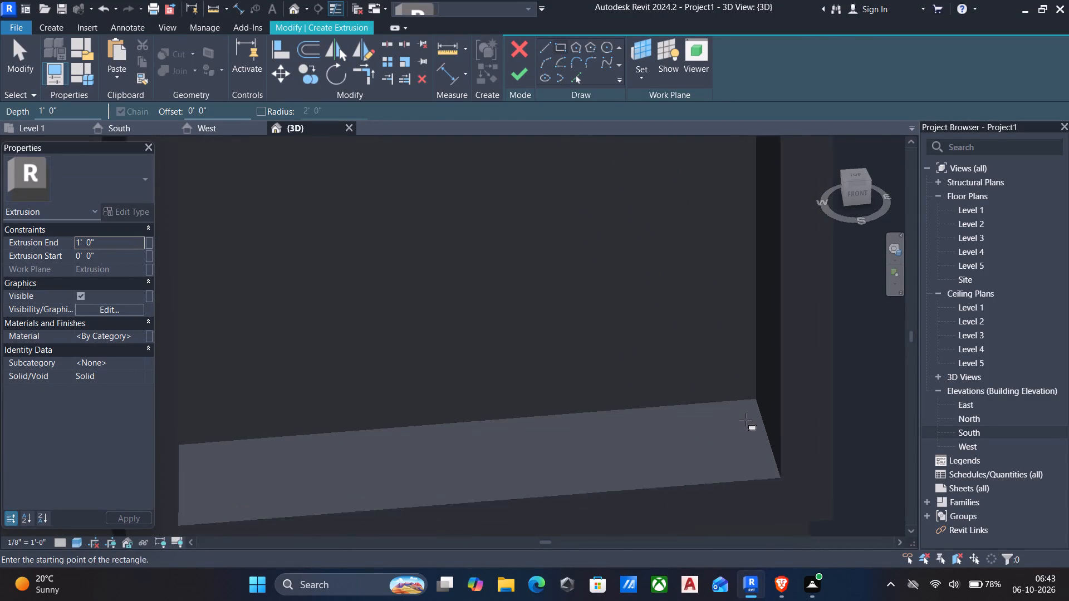
{"action": "scroll", "coordinate": [746, 420], "scroll_direction": "up", "scroll_amount": 2}
{"action": "left_click", "coordinate": [740, 414]}
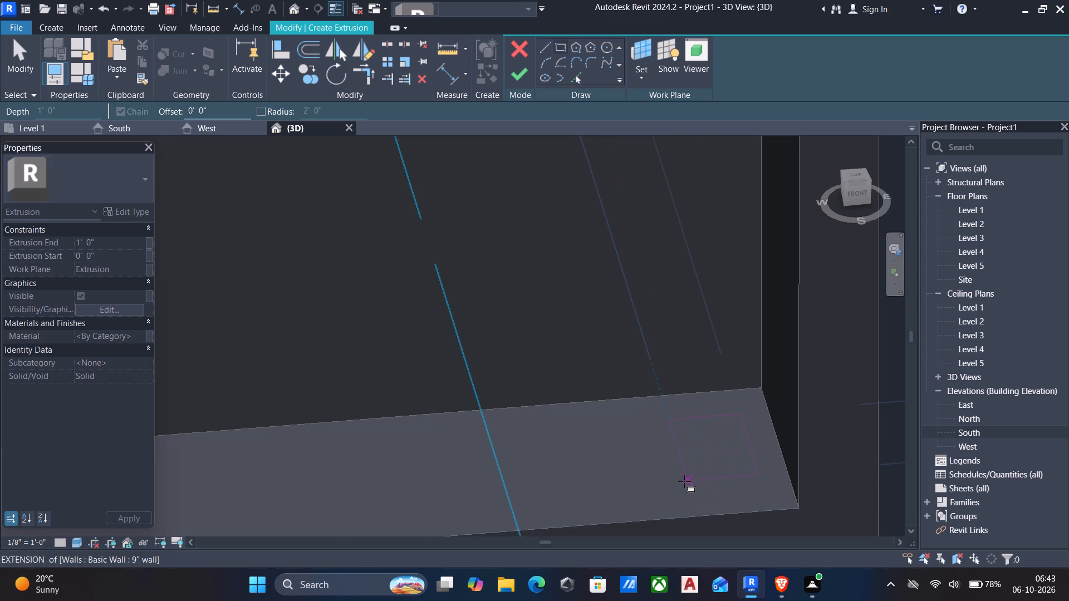
{"action": "left_click", "coordinate": [684, 481]}
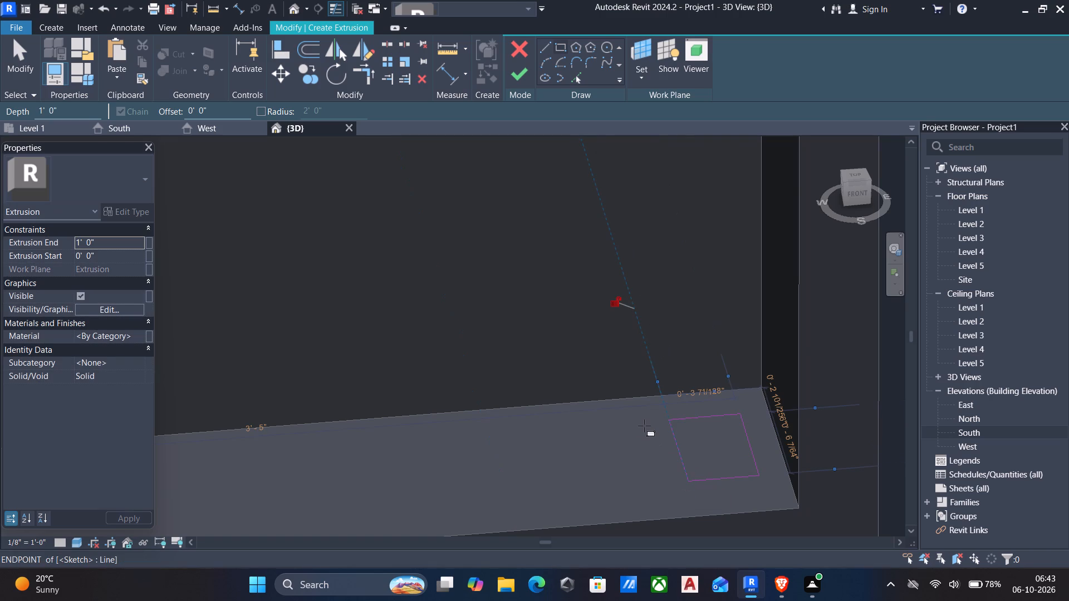
{"action": "key", "text": "Escape"}
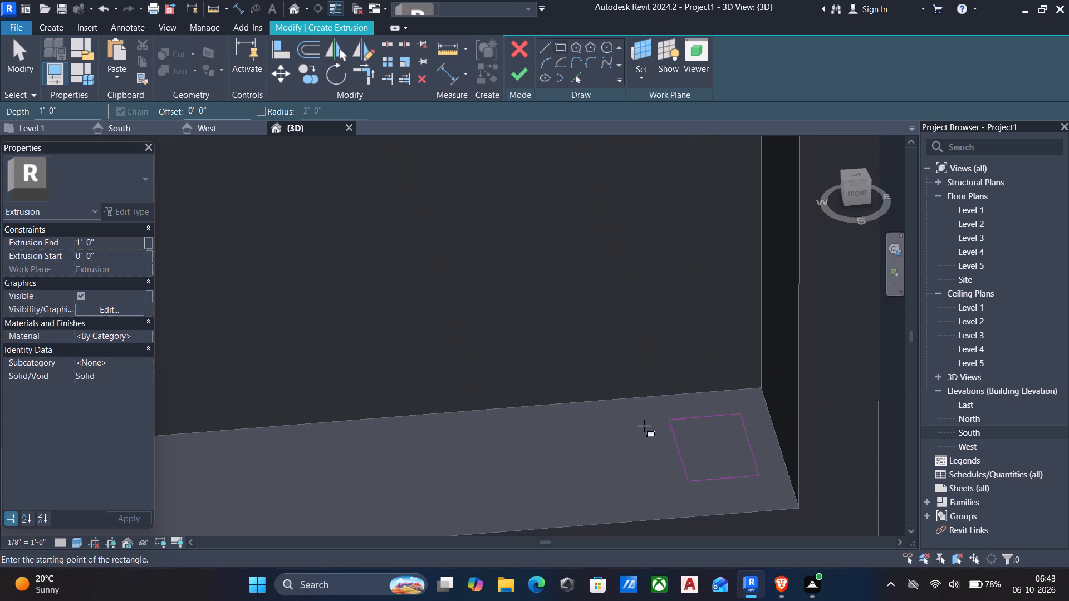
{"action": "key", "text": "Escape"}
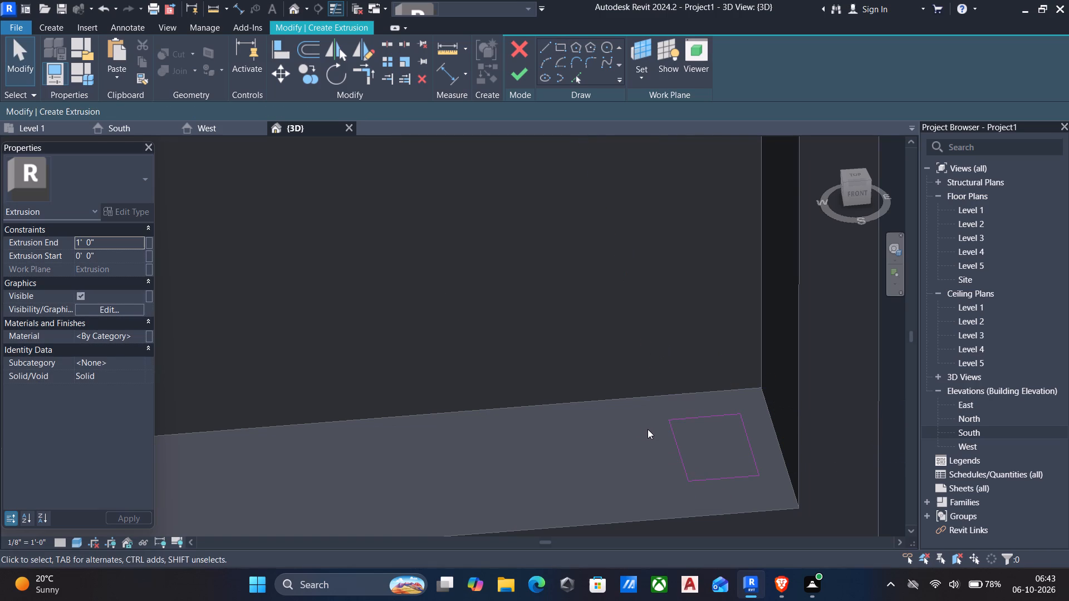
Copy the rectangle four times in a row along the frame's bottom face towards the balcony side, spaced about 8" apart.
{"action": "left_click_drag", "start_coordinate": [611, 392], "coordinate": [834, 551]}
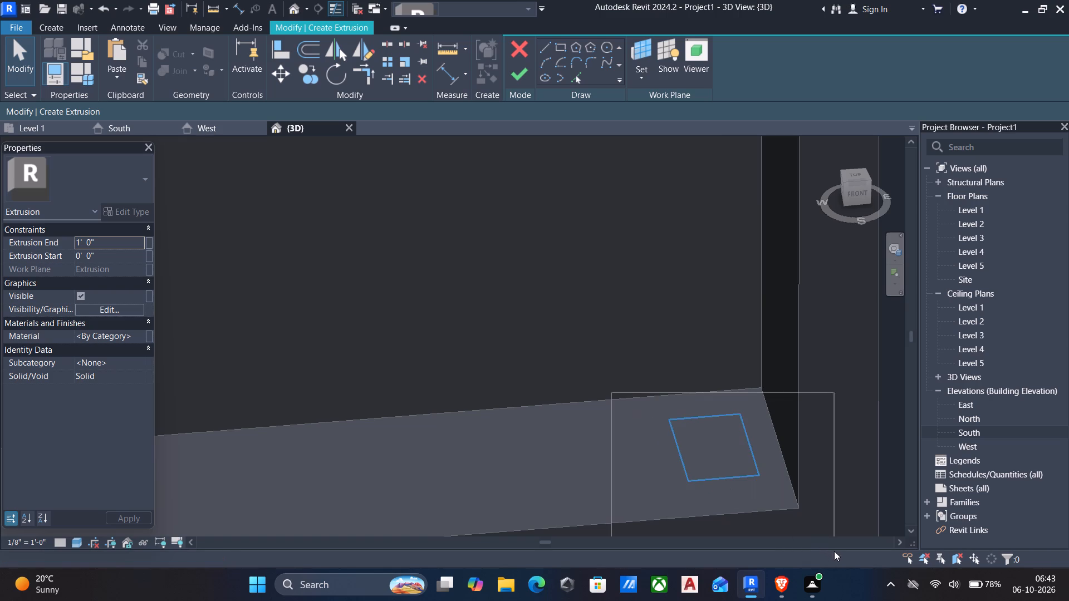
{"action": "left_click_drag", "start_coordinate": [834, 551], "coordinate": [809, 525]}
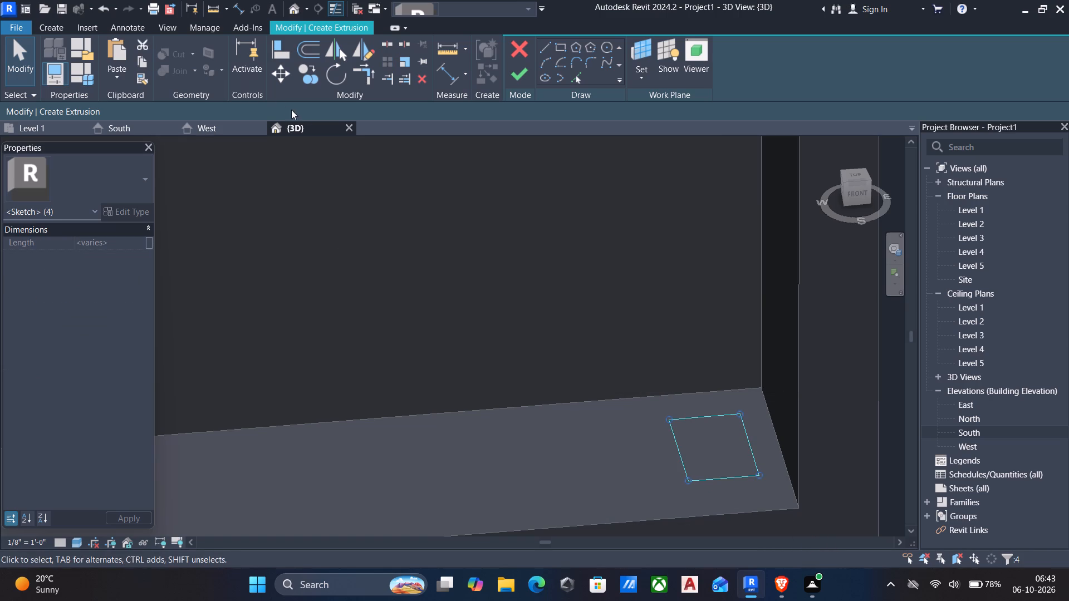
{"action": "left_click", "coordinate": [307, 75]}
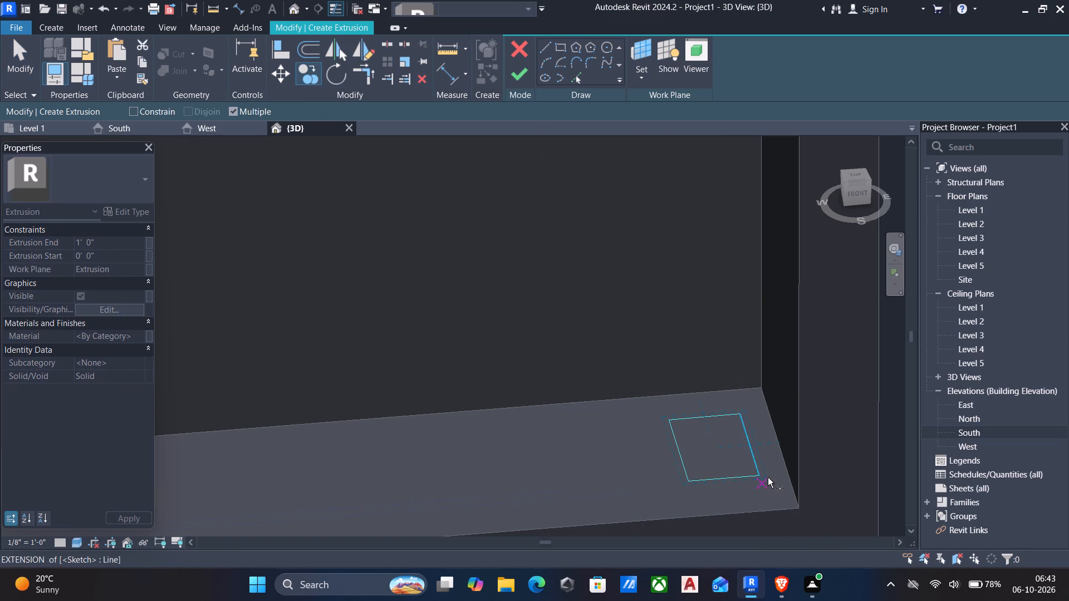
{"action": "left_click", "coordinate": [764, 476]}
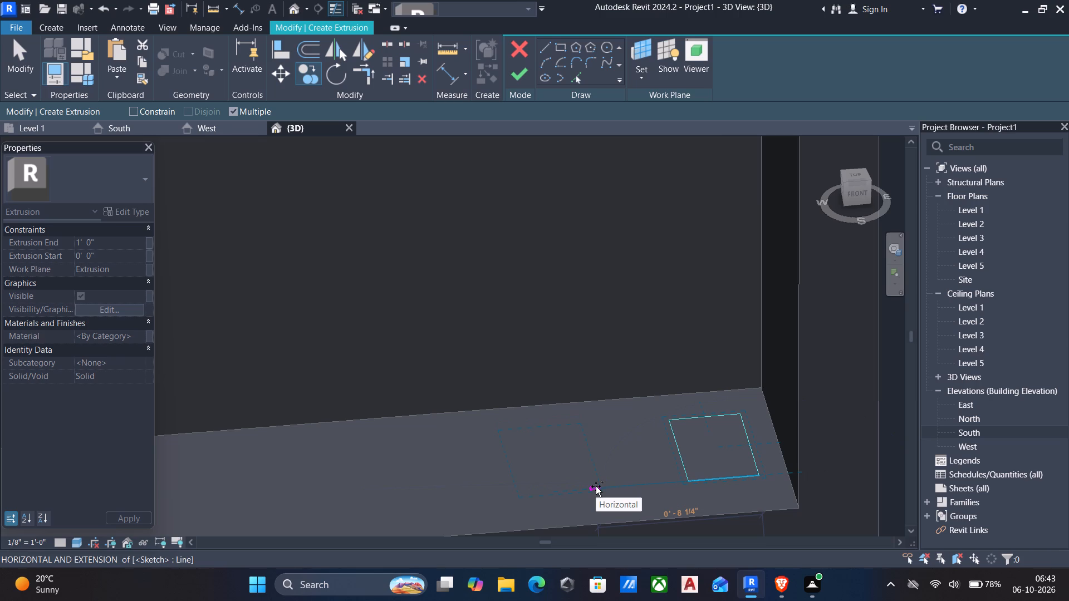
{"action": "left_click", "coordinate": [596, 486]}
{"action": "middle_click_drag", "start_coordinate": [457, 488], "coordinate": [662, 418]}
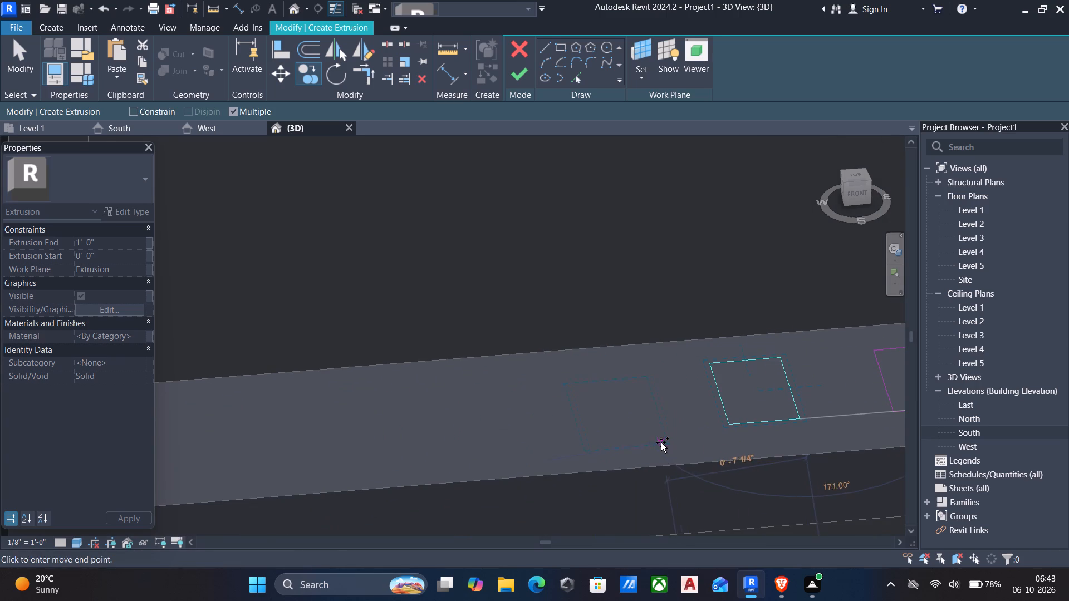
{"action": "left_click", "coordinate": [638, 429]}
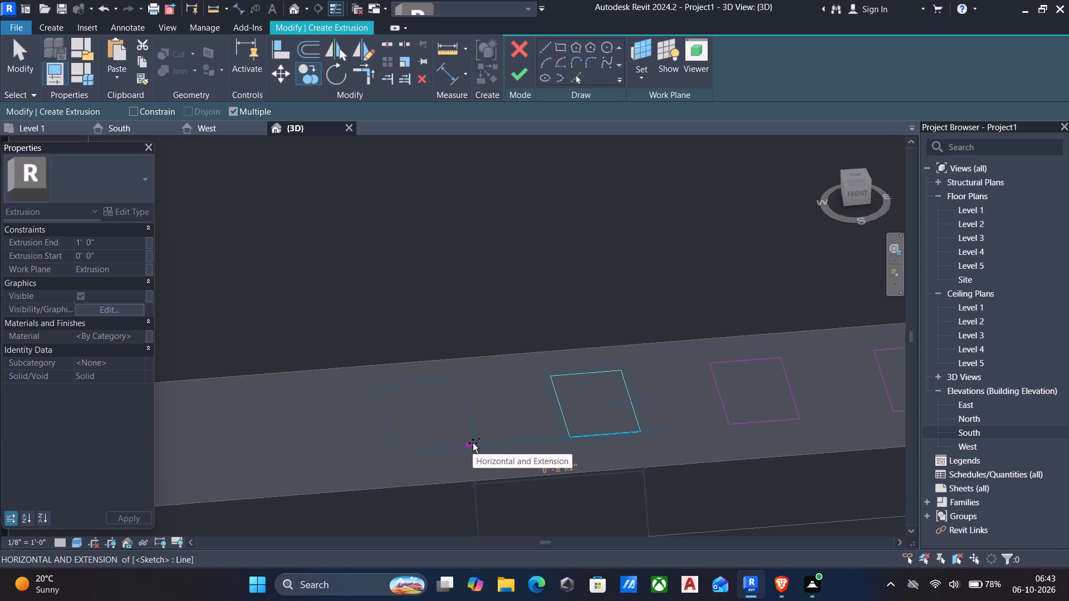
{"action": "left_click", "coordinate": [480, 443]}
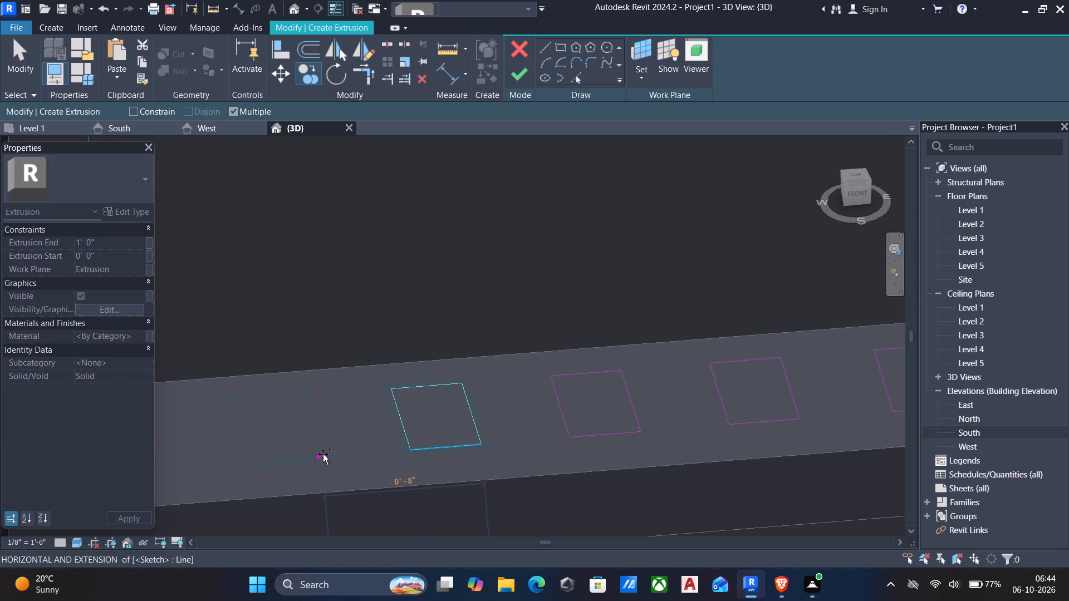
{"action": "left_click", "coordinate": [323, 454]}
{"action": "middle_click_drag", "start_coordinate": [326, 456], "coordinate": [497, 437]}
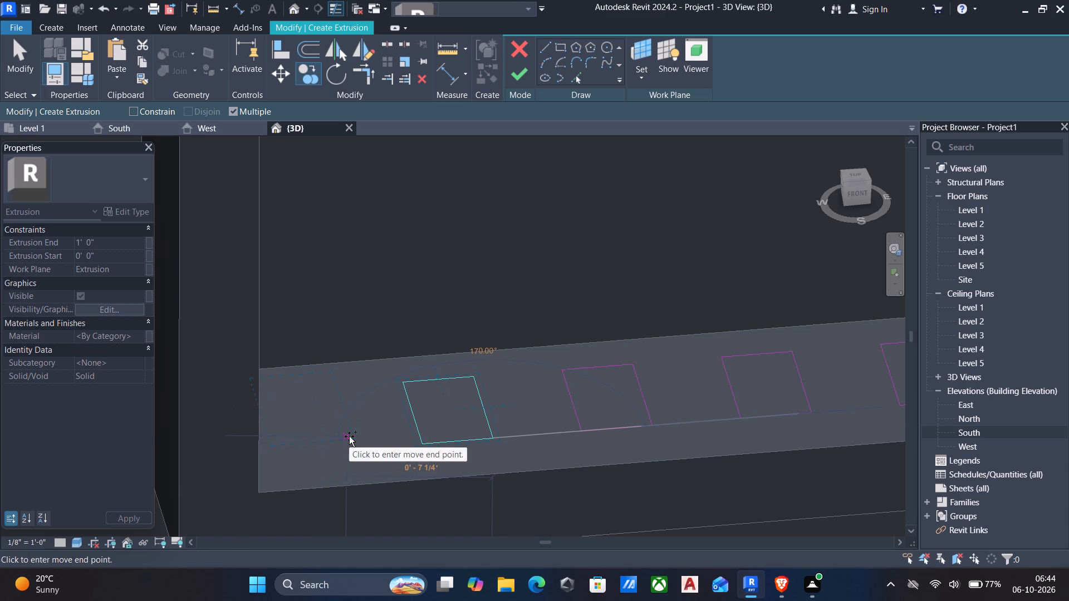
{"action": "key", "text": "Escape"}
Delete the sketched rectangle nearest the building-corner end of the frame's bottom face.
{"action": "scroll", "coordinate": [455, 440], "scroll_direction": "down", "scroll_amount": 4}
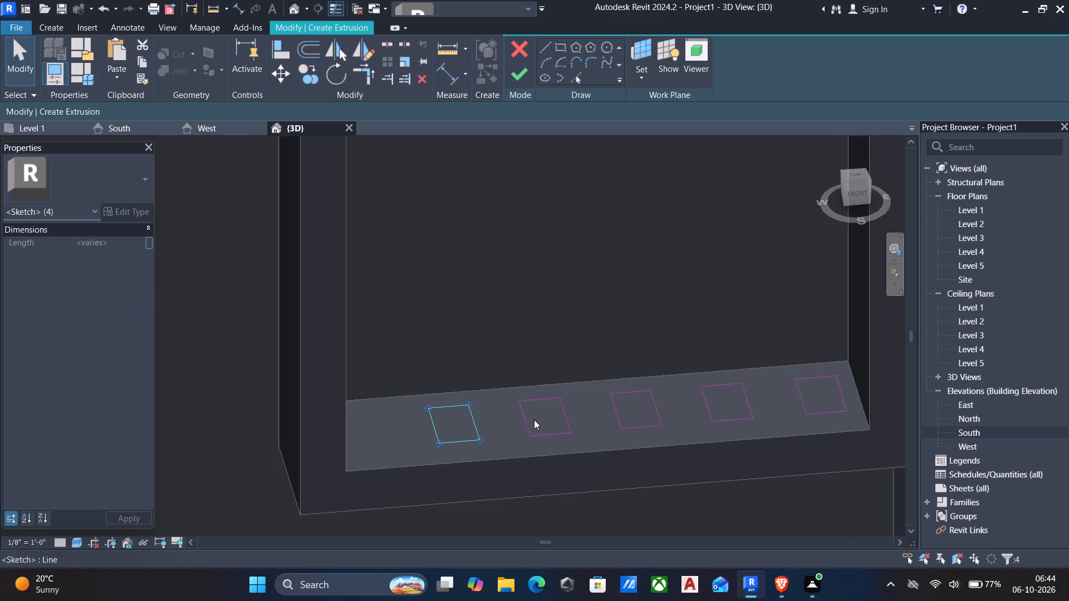
{"action": "middle_click_drag", "start_coordinate": [533, 422], "coordinate": [470, 440]}
{"action": "scroll", "coordinate": [699, 490], "scroll_direction": "up", "scroll_amount": 2}
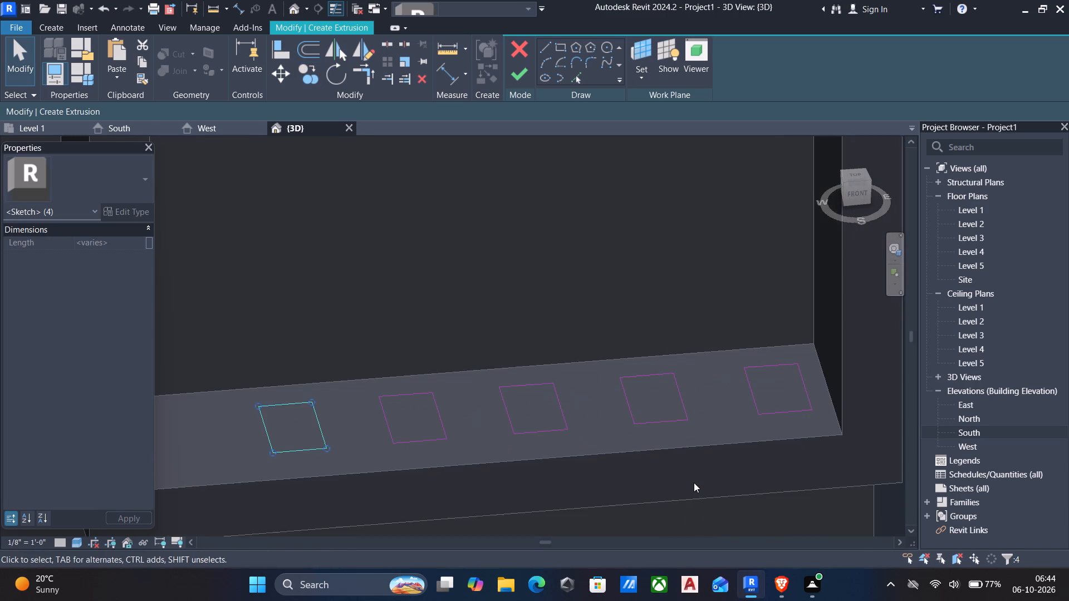
{"action": "middle_click_drag", "start_coordinate": [691, 481], "coordinate": [616, 492], "text": "shift"}
{"action": "middle_click_drag", "start_coordinate": [619, 436], "coordinate": [648, 332]}
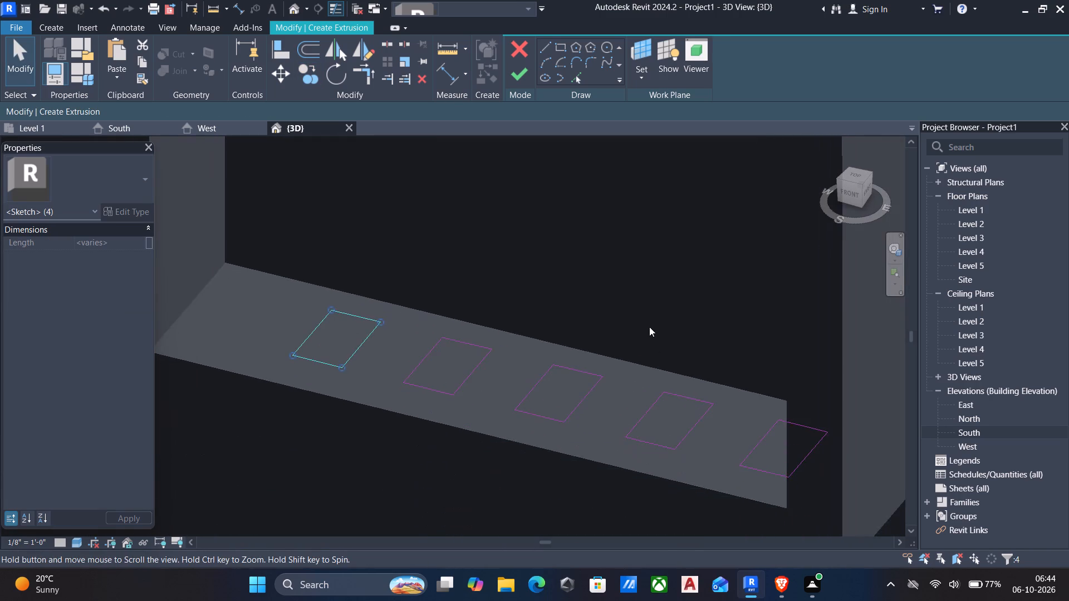
{"action": "middle_click_drag", "start_coordinate": [650, 325], "coordinate": [702, 452], "text": "shift"}
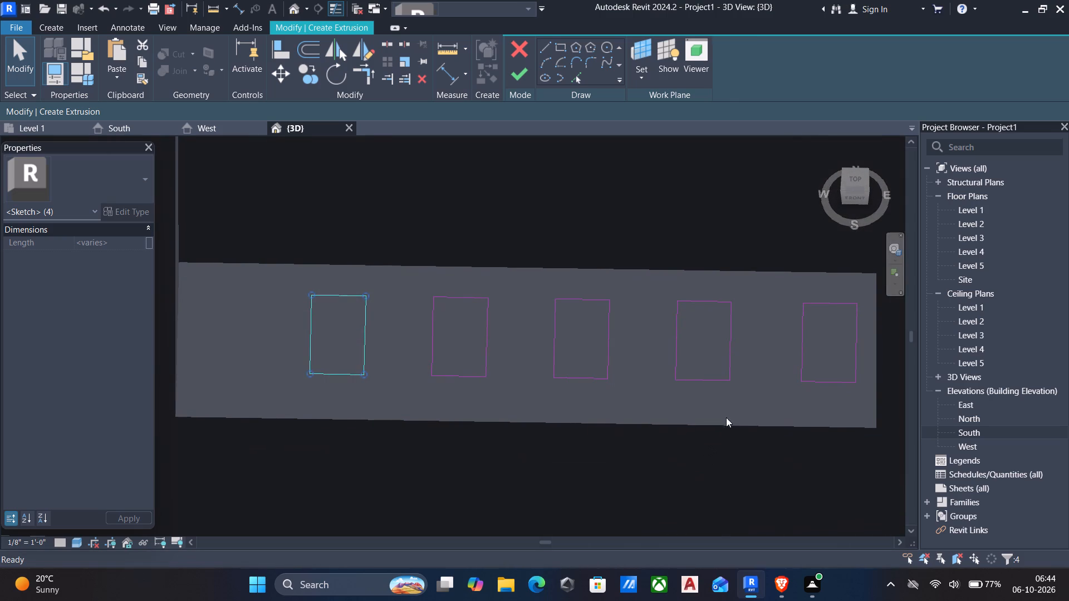
{"action": "left_click_drag", "start_coordinate": [772, 277], "coordinate": [874, 396]}
{"action": "key", "text": "Delete"}
Copy the sketched rectangle nearest the building corner 8" further towards the corner and finish the extrusion sketch.
{"action": "left_click_drag", "start_coordinate": [638, 262], "coordinate": [813, 450]}
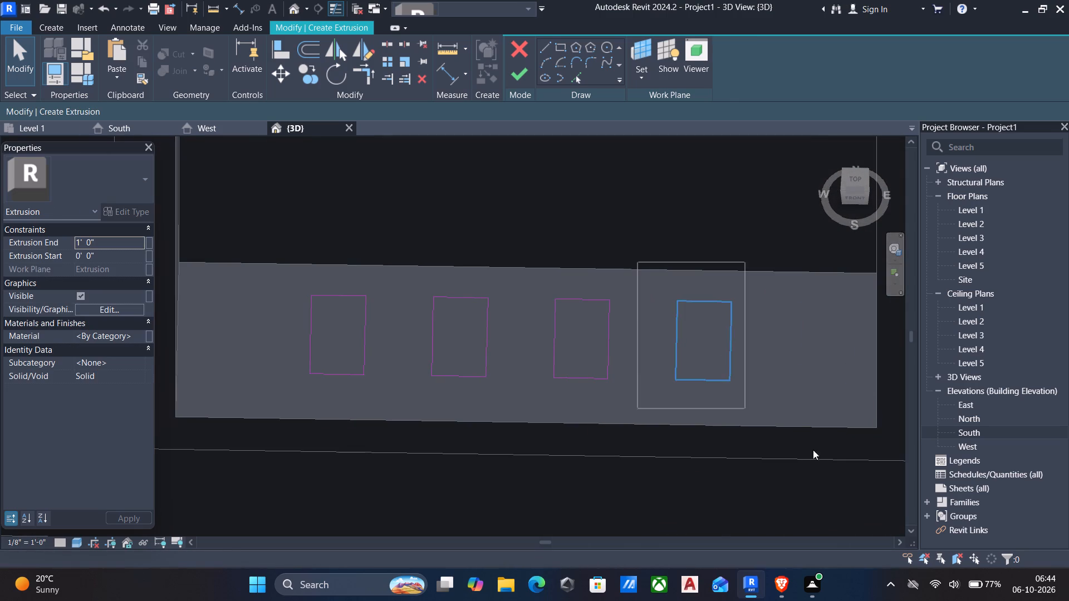
{"action": "left_click_drag", "start_coordinate": [813, 450], "coordinate": [833, 450]}
{"action": "key", "text": "c"}
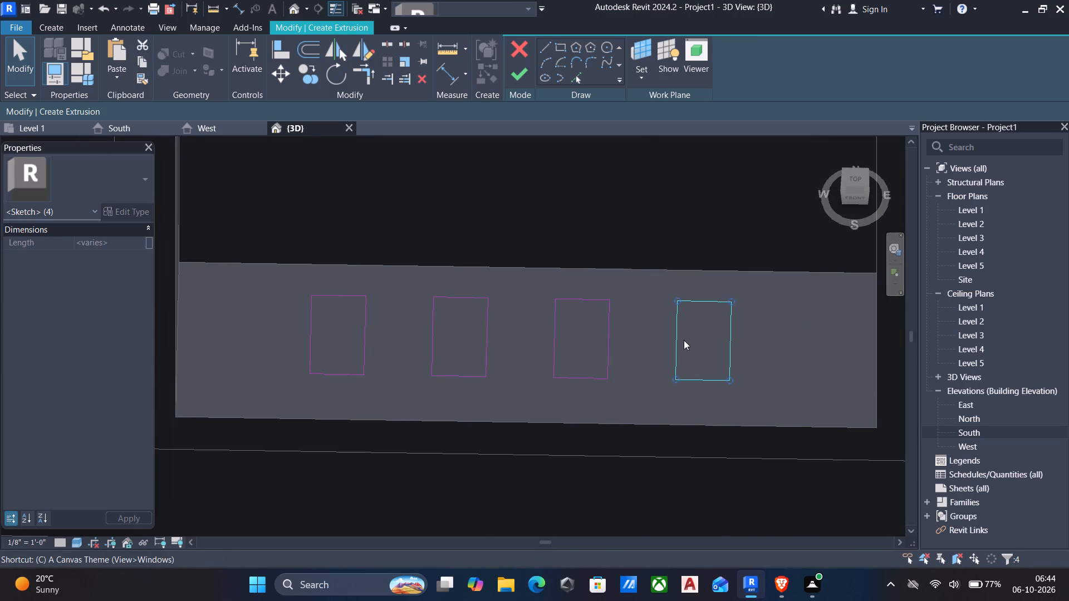
{"action": "key", "text": "o"}
{"action": "left_click", "coordinate": [673, 378]}
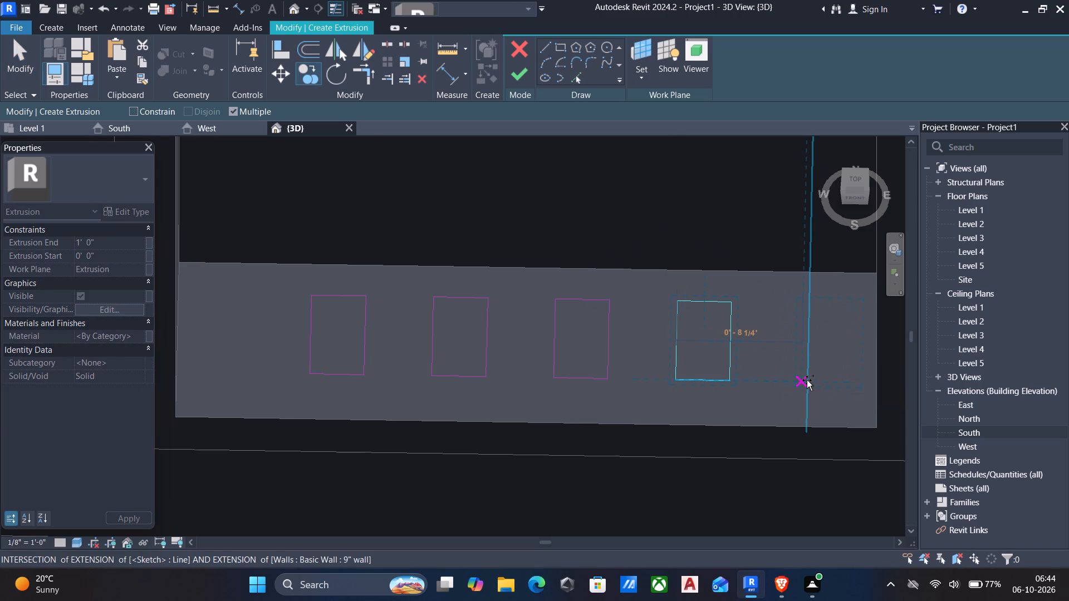
{"action": "scroll", "coordinate": [807, 380], "scroll_direction": "up", "scroll_amount": 3}
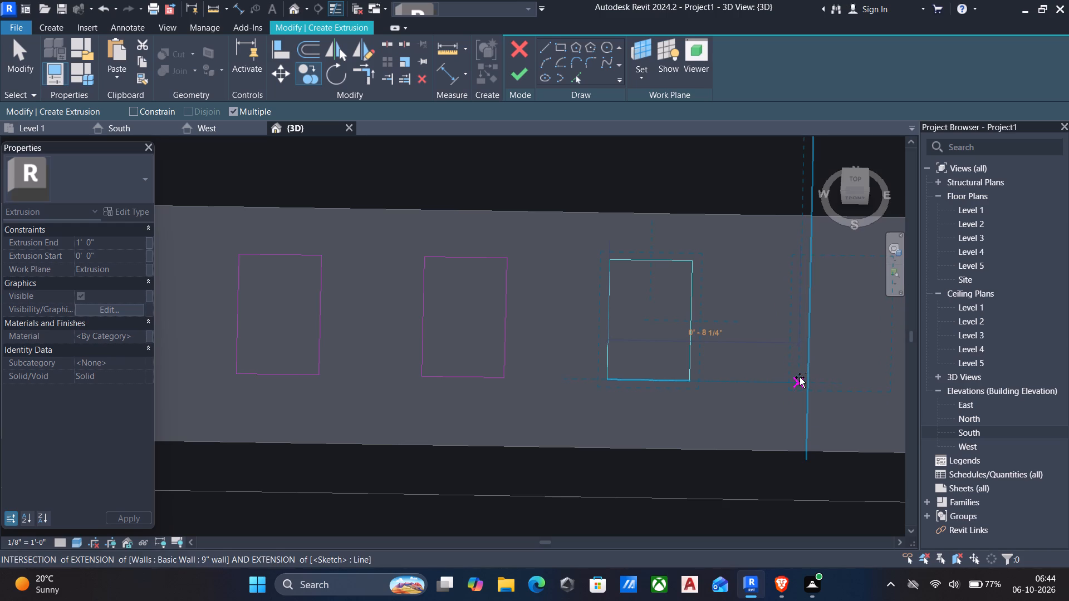
{"action": "middle_click_drag", "start_coordinate": [844, 383], "coordinate": [617, 356]}
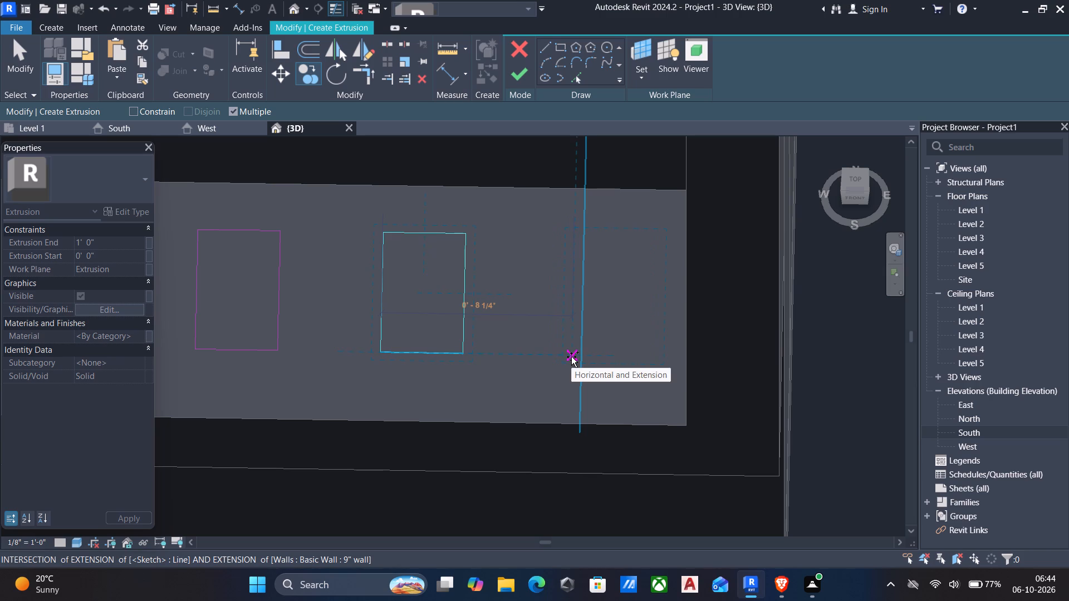
{"action": "scroll", "coordinate": [571, 356], "scroll_direction": "up", "scroll_amount": 3}
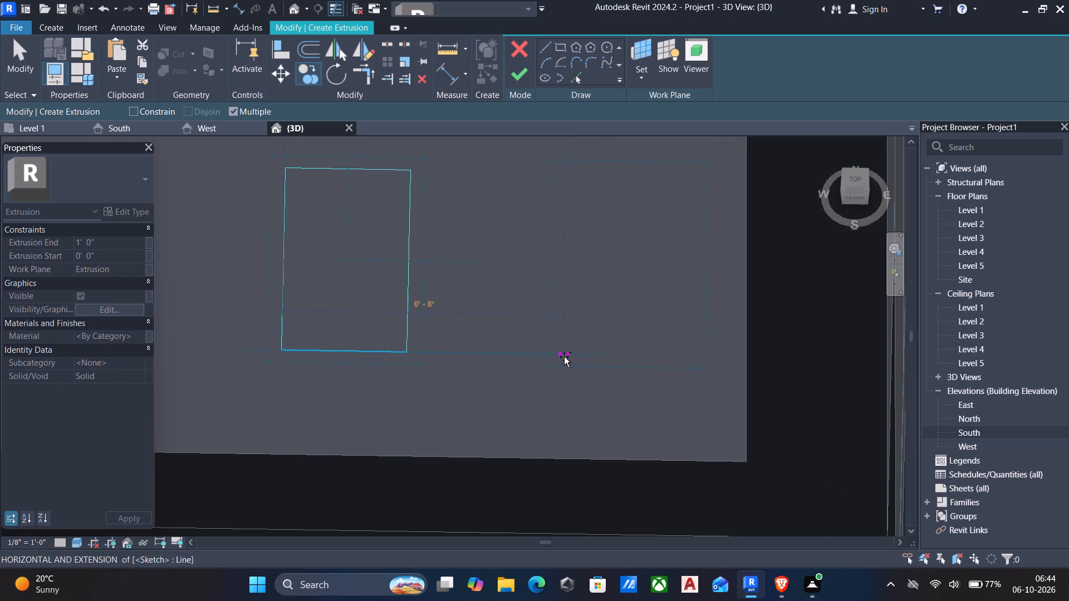
{"action": "left_click", "coordinate": [564, 357]}
{"action": "scroll", "coordinate": [564, 357], "scroll_direction": "down", "scroll_amount": 4}
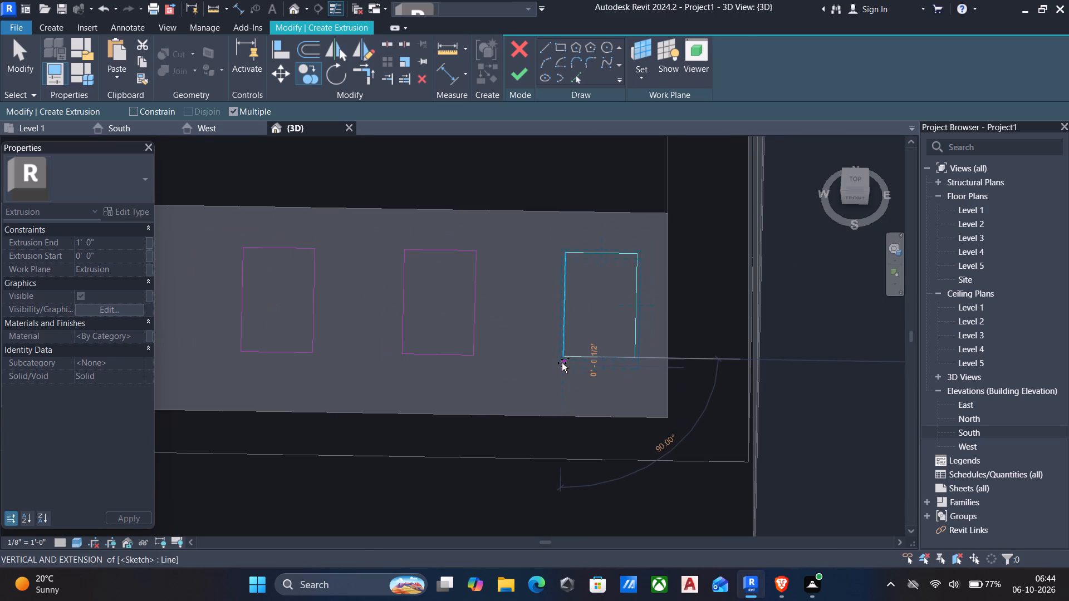
{"action": "key", "text": "Escape"}
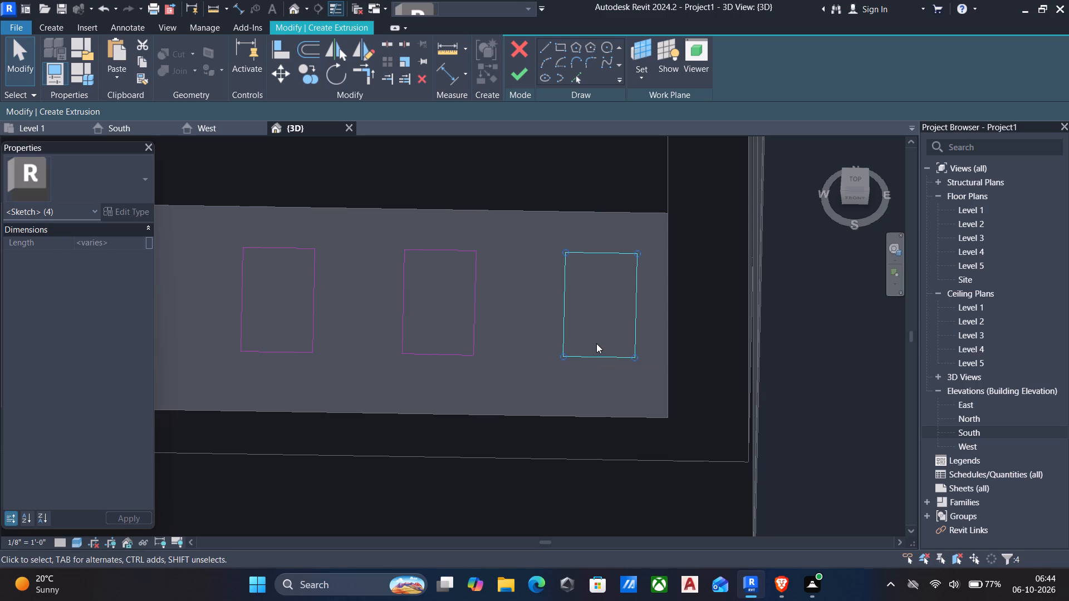
{"action": "left_click", "coordinate": [517, 75]}
Align the tops of the extruded bars to the underside of the tall corner frame's top member and finish the in-place model.
{"action": "scroll", "coordinate": [492, 319], "scroll_direction": "down", "scroll_amount": 9}
{"action": "middle_click_drag", "start_coordinate": [488, 333], "coordinate": [470, 156]}
{"action": "middle_click_drag", "start_coordinate": [467, 209], "coordinate": [541, 459]}
{"action": "scroll", "coordinate": [542, 462], "scroll_direction": "down", "scroll_amount": 5}
{"action": "scroll", "coordinate": [556, 362], "scroll_direction": "down", "scroll_amount": 3}
{"action": "middle_click_drag", "start_coordinate": [553, 353], "coordinate": [550, 429]}
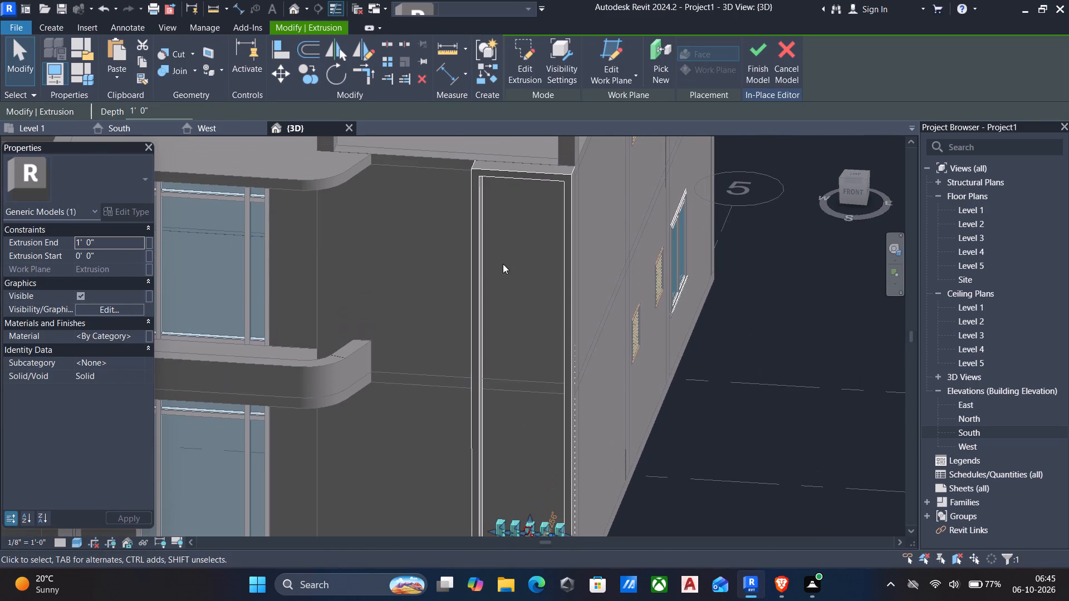
{"action": "scroll", "coordinate": [499, 263], "scroll_direction": "down", "scroll_amount": 1}
{"action": "middle_click_drag", "start_coordinate": [499, 264], "coordinate": [514, 156], "text": "shift"}
{"action": "middle_click_drag", "start_coordinate": [514, 156], "coordinate": [494, 278]}
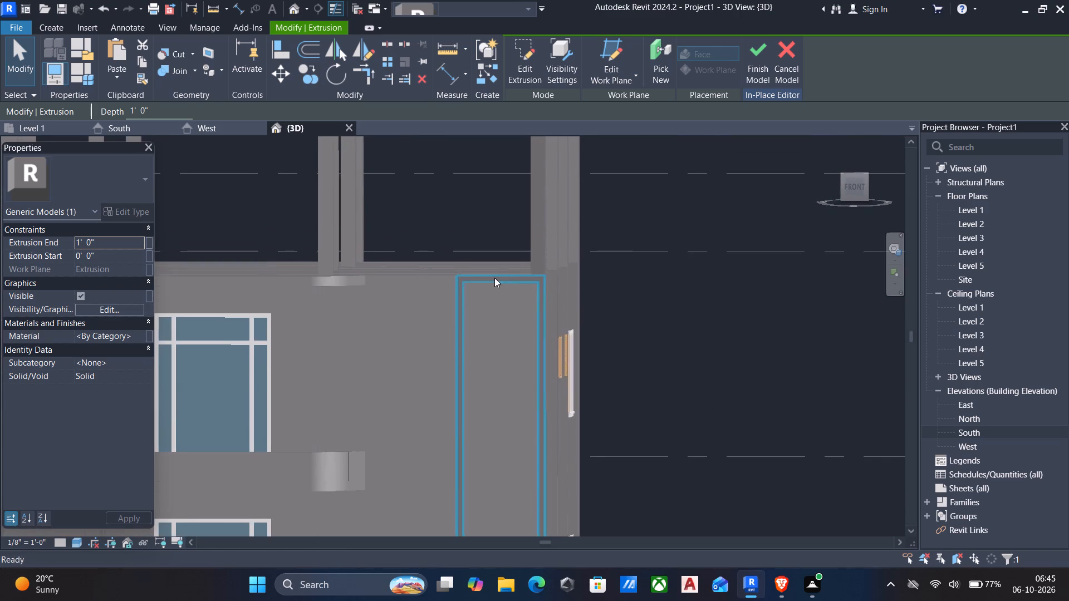
{"action": "middle_click_drag", "start_coordinate": [506, 302], "coordinate": [521, 254]}
{"action": "scroll", "coordinate": [521, 254], "scroll_direction": "up", "scroll_amount": 1, "text": "shift"}
{"action": "scroll", "coordinate": [512, 290], "scroll_direction": "up", "scroll_amount": 3}
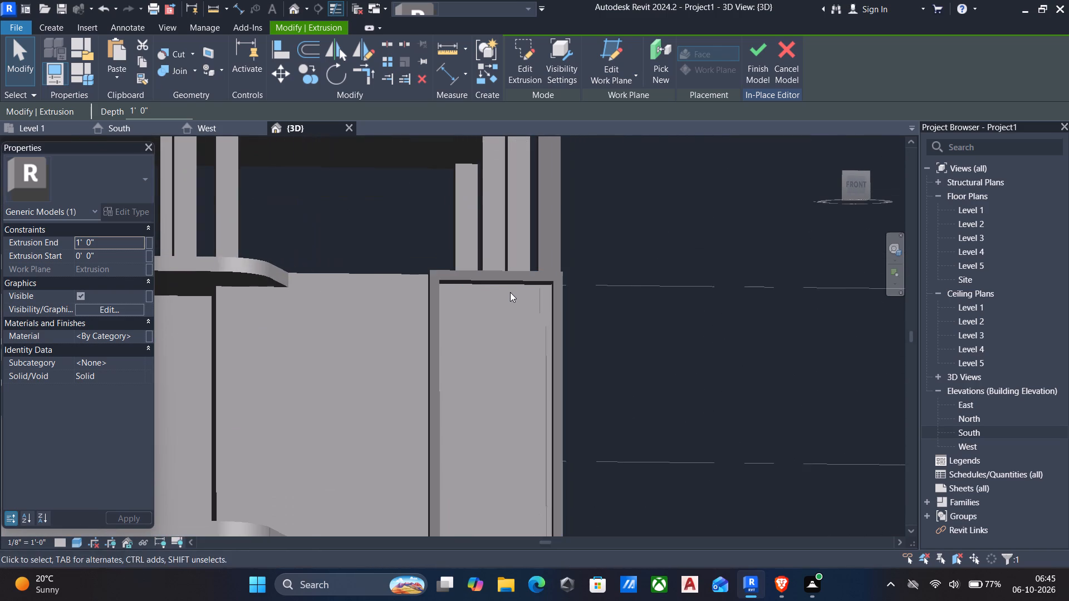
{"action": "key", "text": "a"}
{"action": "key", "text": "l"}
{"action": "scroll", "coordinate": [497, 292], "scroll_direction": "up", "scroll_amount": 4}
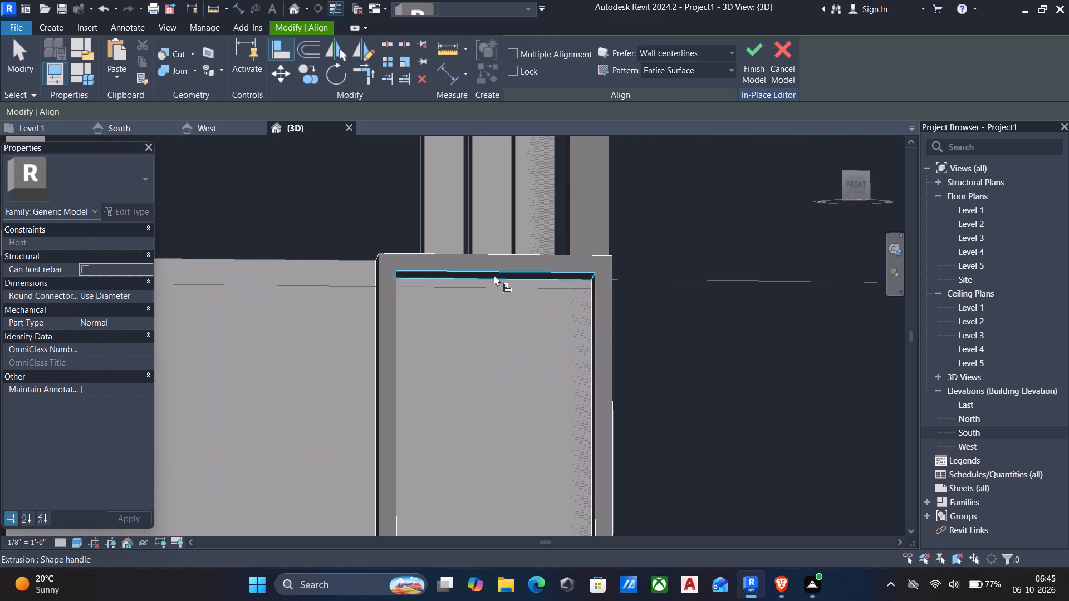
{"action": "left_click", "coordinate": [494, 273]}
{"action": "scroll", "coordinate": [496, 285], "scroll_direction": "down", "scroll_amount": 5}
{"action": "scroll", "coordinate": [512, 328], "scroll_direction": "down", "scroll_amount": 3}
{"action": "middle_click_drag", "start_coordinate": [513, 349], "coordinate": [506, 368], "text": "shift"}
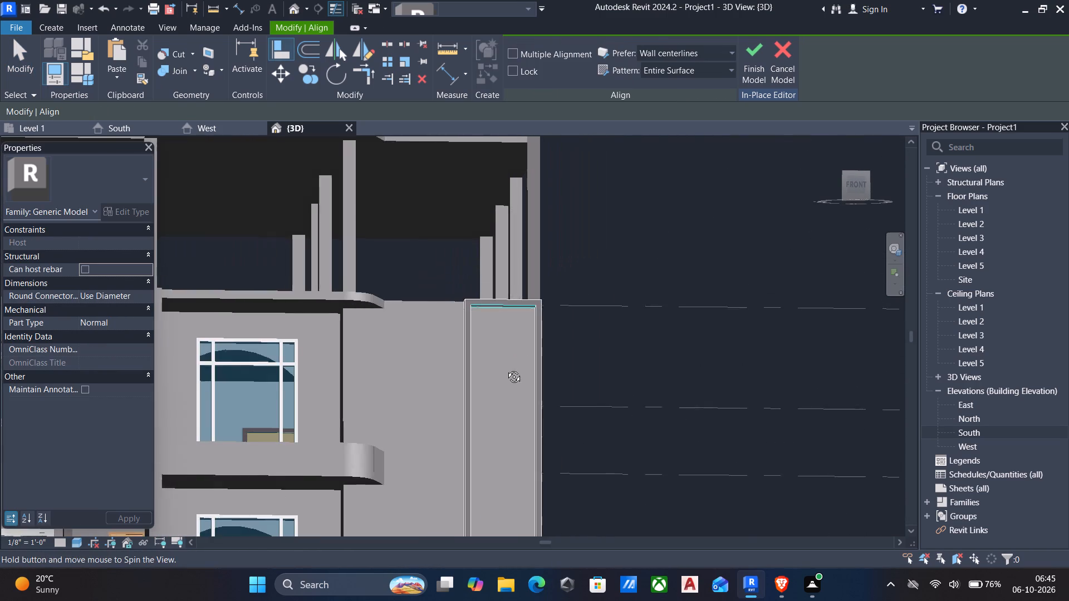
{"action": "middle_click_drag", "start_coordinate": [506, 368], "coordinate": [444, 508], "text": "shift"}
{"action": "scroll", "coordinate": [459, 494], "scroll_direction": "down", "scroll_amount": 2}
{"action": "middle_click_drag", "start_coordinate": [469, 483], "coordinate": [557, 305]}
{"action": "scroll", "coordinate": [557, 356], "scroll_direction": "up", "scroll_amount": 3}
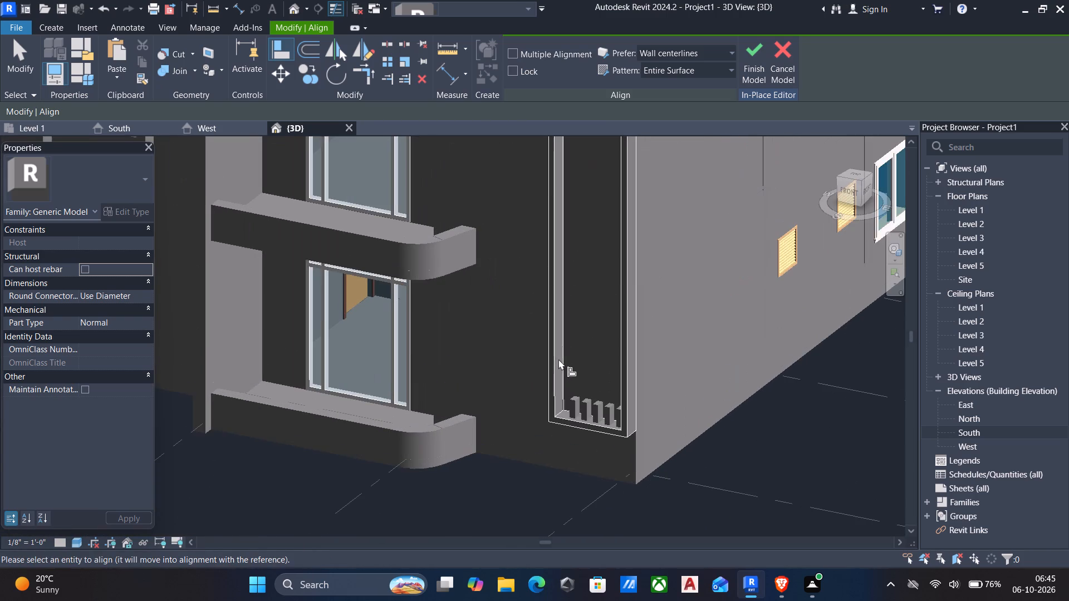
{"action": "scroll", "coordinate": [586, 401], "scroll_direction": "up", "scroll_amount": 4, "text": "ctrl"}
{"action": "left_click", "coordinate": [599, 406], "text": "ctrl"}
{"action": "scroll", "coordinate": [599, 406], "scroll_direction": "down", "scroll_amount": 5}
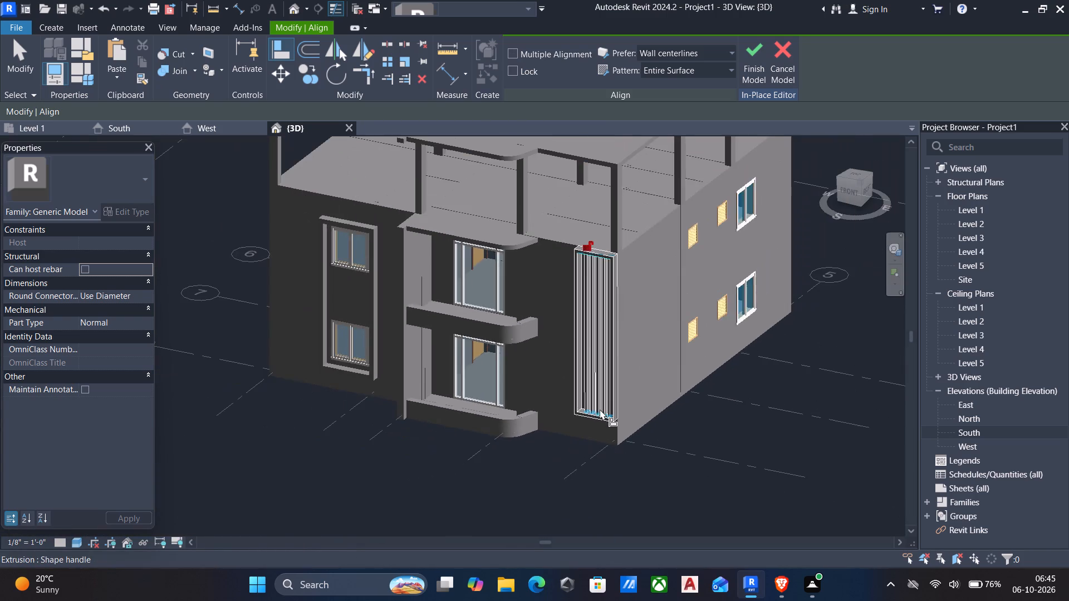
{"action": "left_click", "coordinate": [751, 58]}
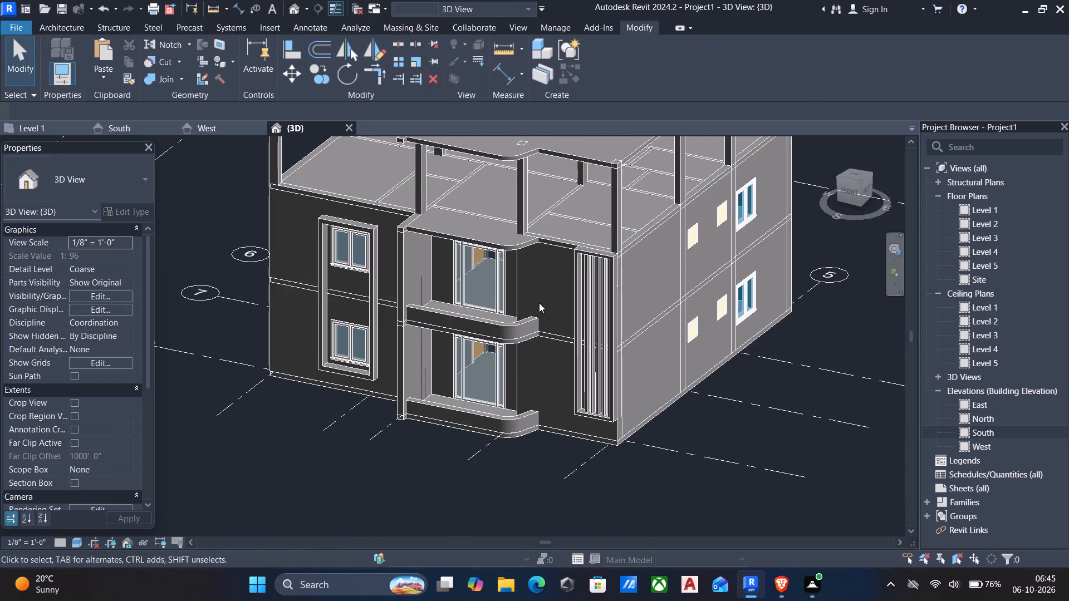
Examine the vertical bars in the tall corner frame and the front facade from both sides.
{"action": "scroll", "coordinate": [505, 315], "scroll_direction": "down", "scroll_amount": 2}
{"action": "middle_click_drag", "start_coordinate": [505, 314], "coordinate": [611, 298], "text": "shift"}
{"action": "scroll", "coordinate": [612, 298], "scroll_direction": "down", "scroll_amount": 1, "text": "shift"}
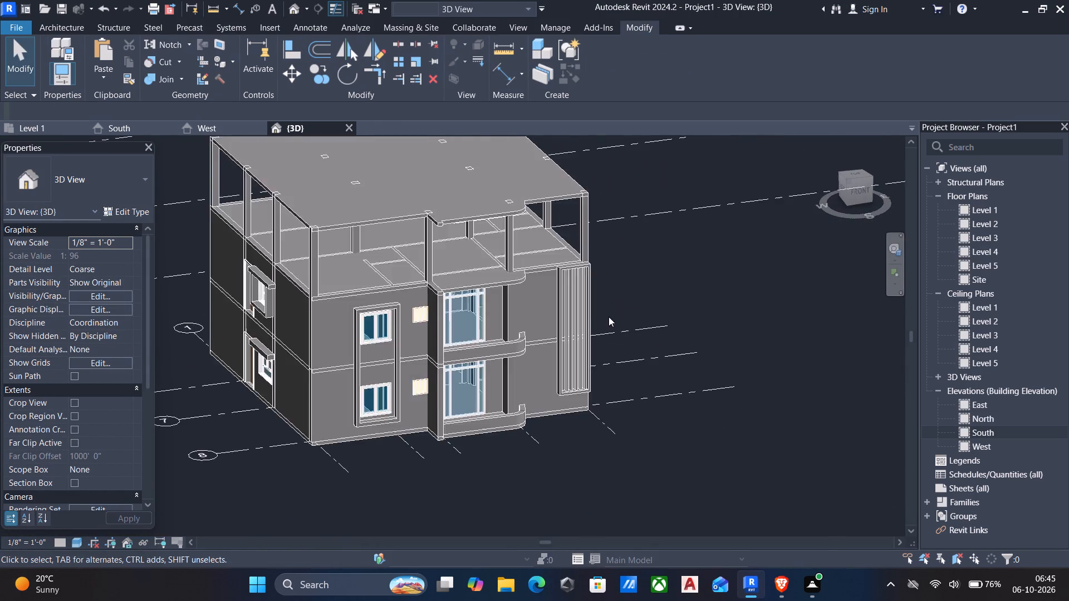
{"action": "scroll", "coordinate": [603, 316], "scroll_direction": "up", "scroll_amount": 11}
{"action": "scroll", "coordinate": [418, 256], "scroll_direction": "down", "scroll_amount": 3}
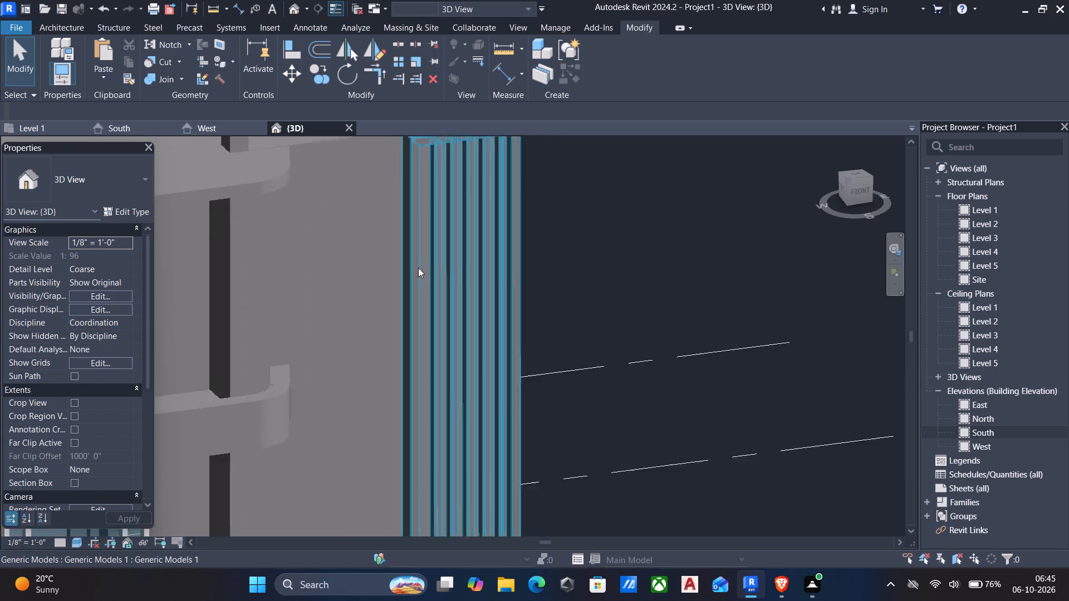
{"action": "scroll", "coordinate": [418, 268], "scroll_direction": "down", "scroll_amount": 2}
{"action": "middle_click_drag", "start_coordinate": [496, 297], "coordinate": [433, 287], "text": "shift"}
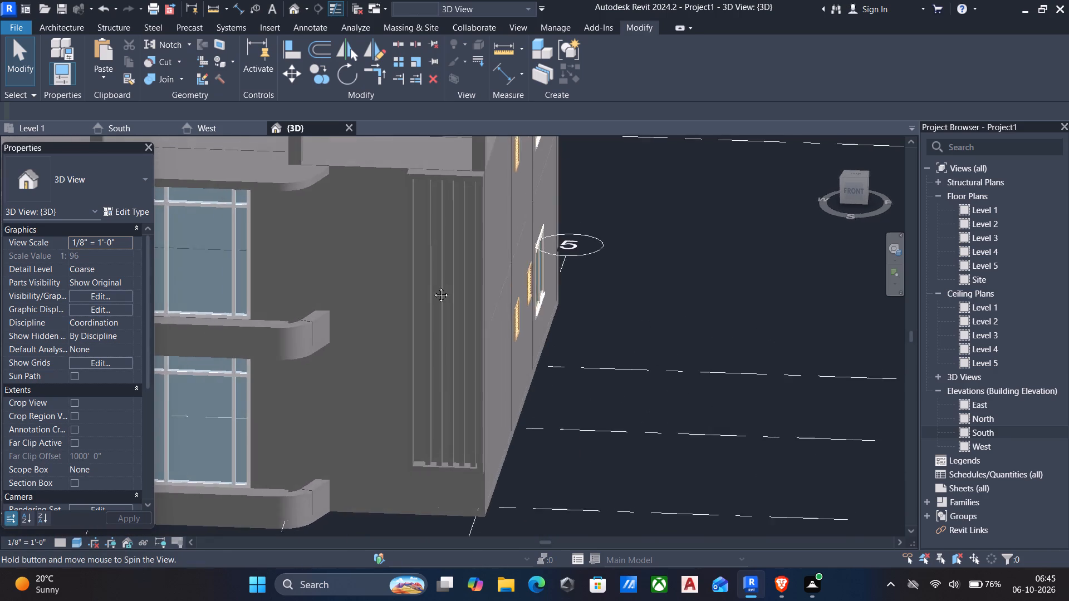
{"action": "middle_click_drag", "start_coordinate": [433, 287], "coordinate": [431, 285], "text": "shift"}
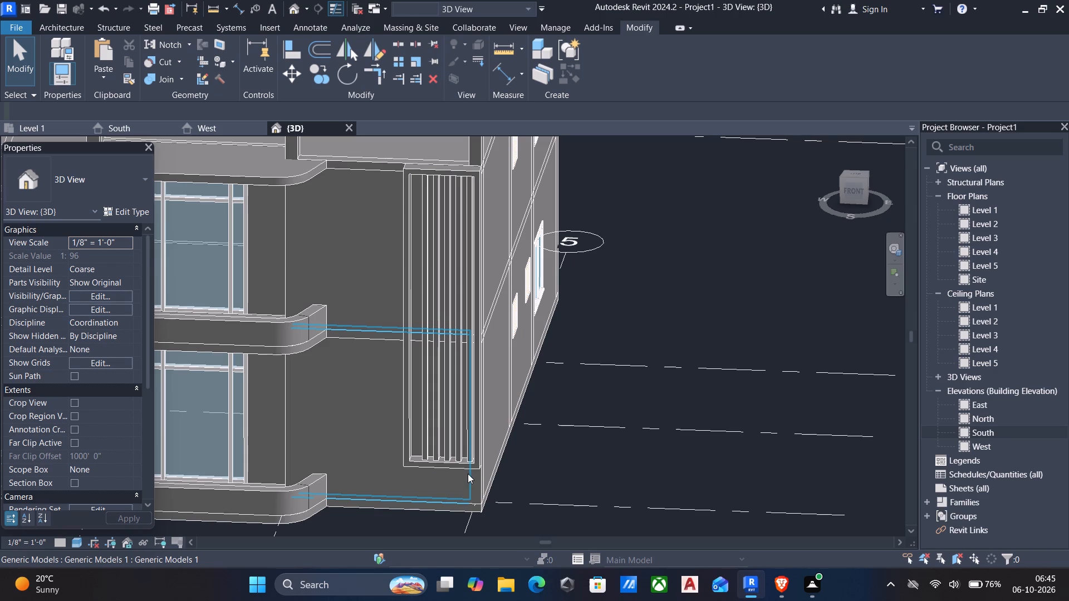
On the Level 2 plan, create a Handrail - Rectangular railing along the outer straight, curved and angled edges of the front balcony wall.
{"action": "double_click", "coordinate": [1004, 216]}
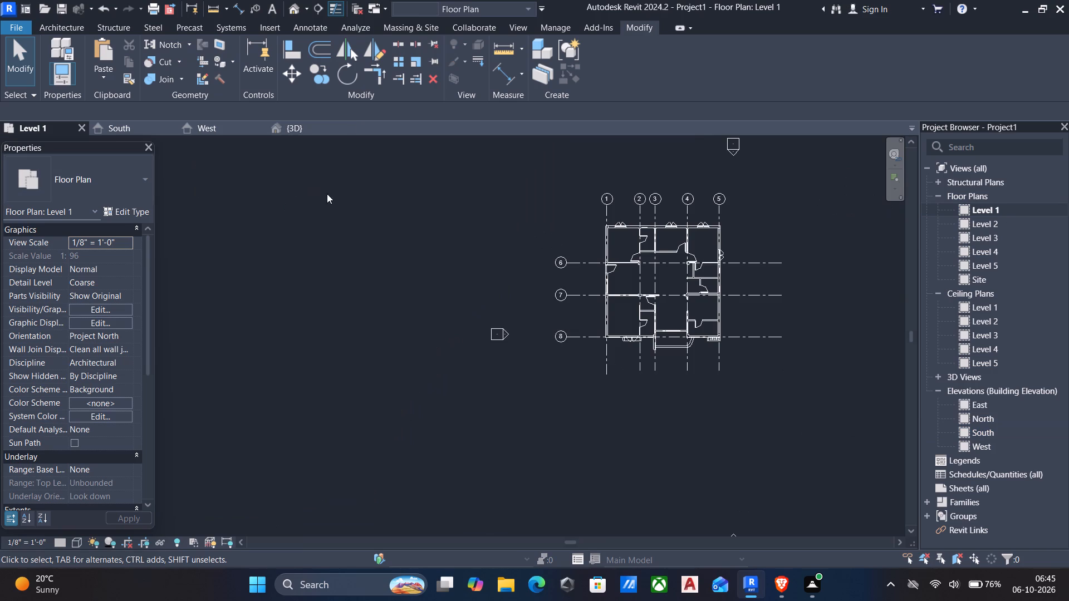
{"action": "double_click", "coordinate": [1004, 223]}
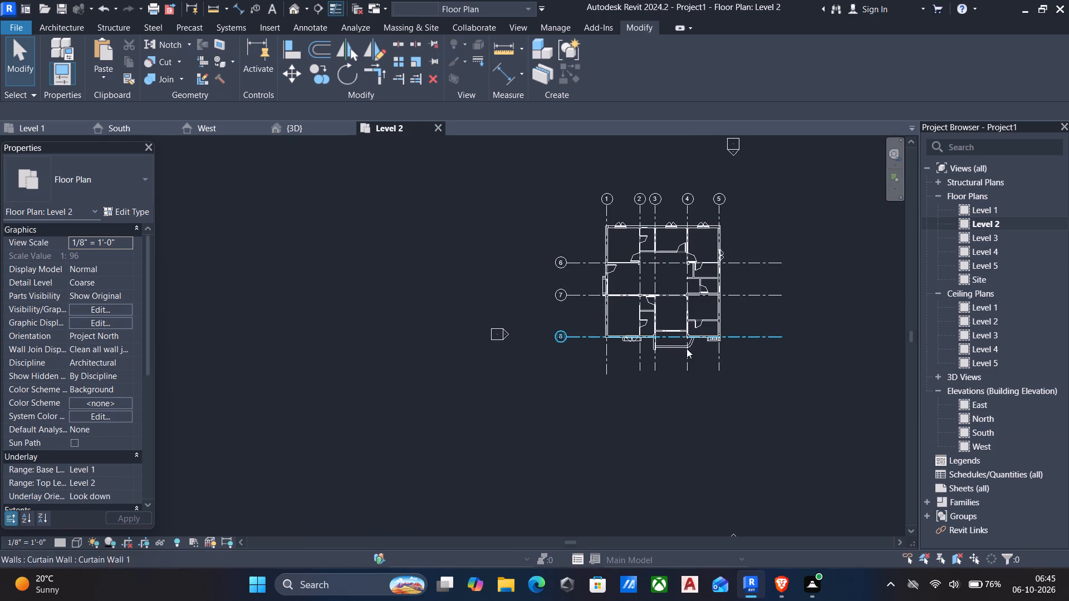
{"action": "scroll", "coordinate": [696, 351], "scroll_direction": "up", "scroll_amount": 5}
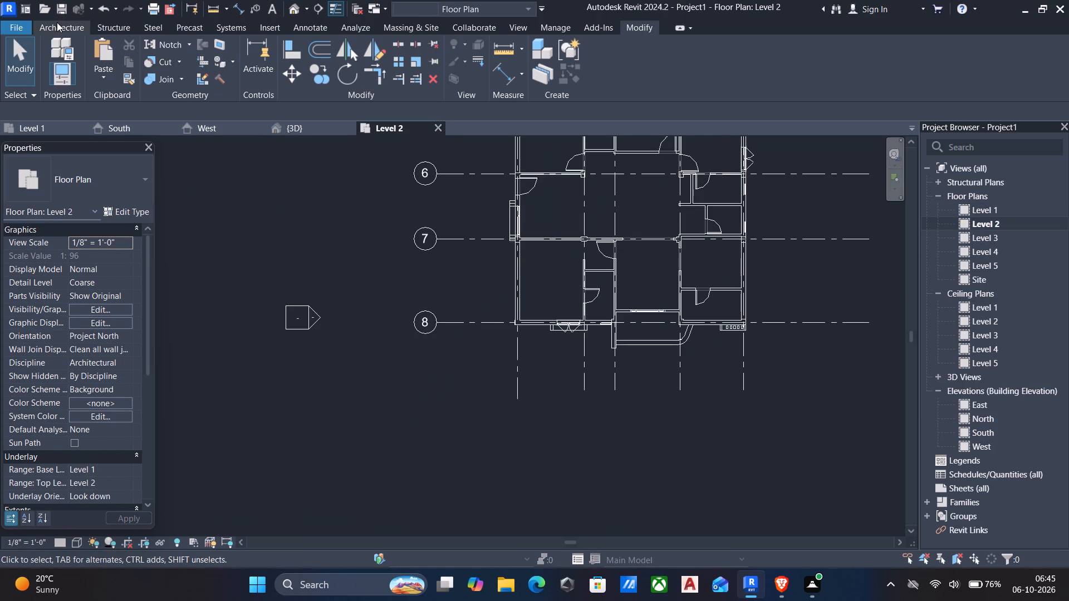
{"action": "left_click", "coordinate": [56, 23]}
{"action": "left_click", "coordinate": [444, 52]}
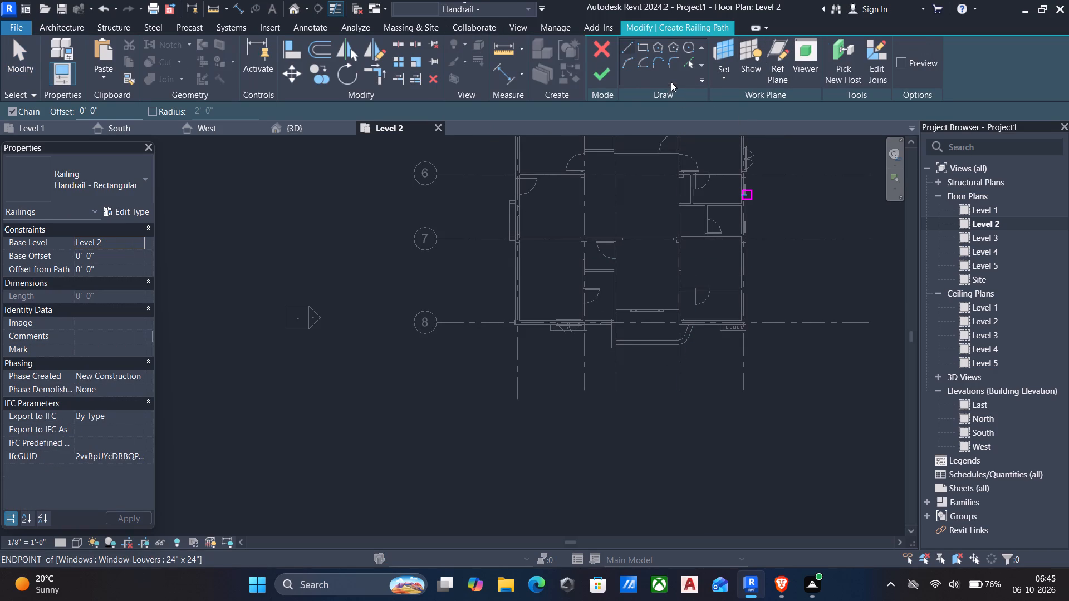
{"action": "left_click", "coordinate": [687, 60]}
{"action": "scroll", "coordinate": [630, 334], "scroll_direction": "up", "scroll_amount": 5}
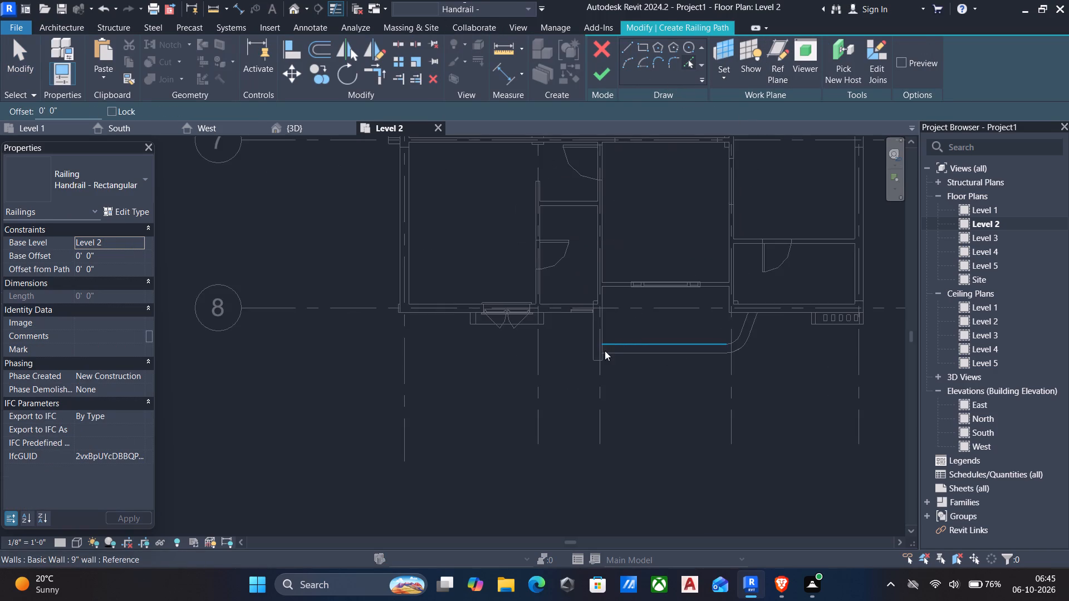
{"action": "scroll", "coordinate": [604, 351], "scroll_direction": "up", "scroll_amount": 4}
{"action": "left_click", "coordinate": [617, 352]}
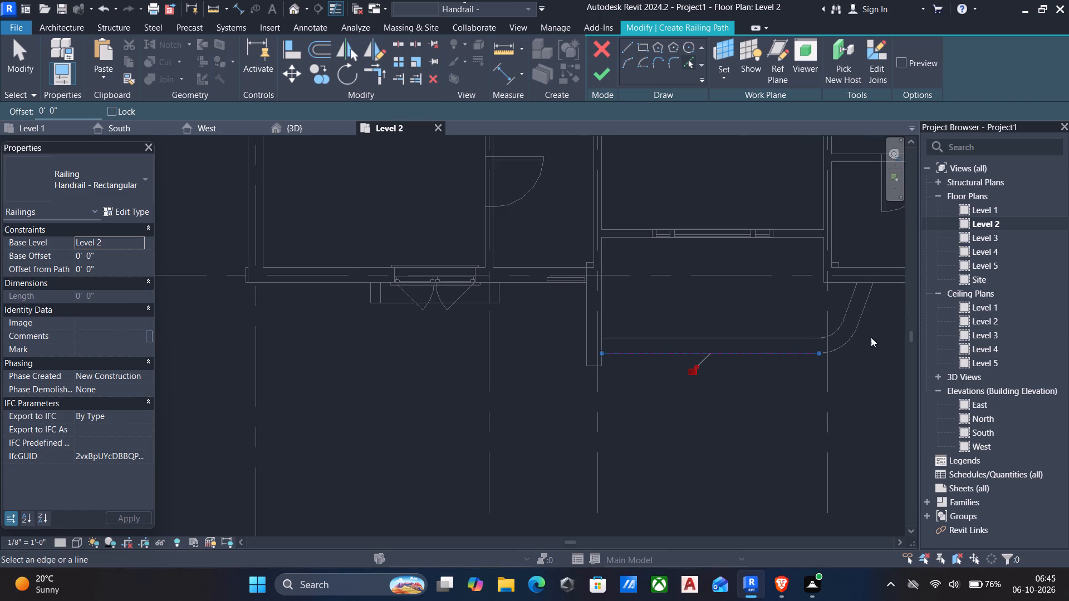
{"action": "left_click", "coordinate": [837, 345]}
{"action": "left_click", "coordinate": [869, 303]}
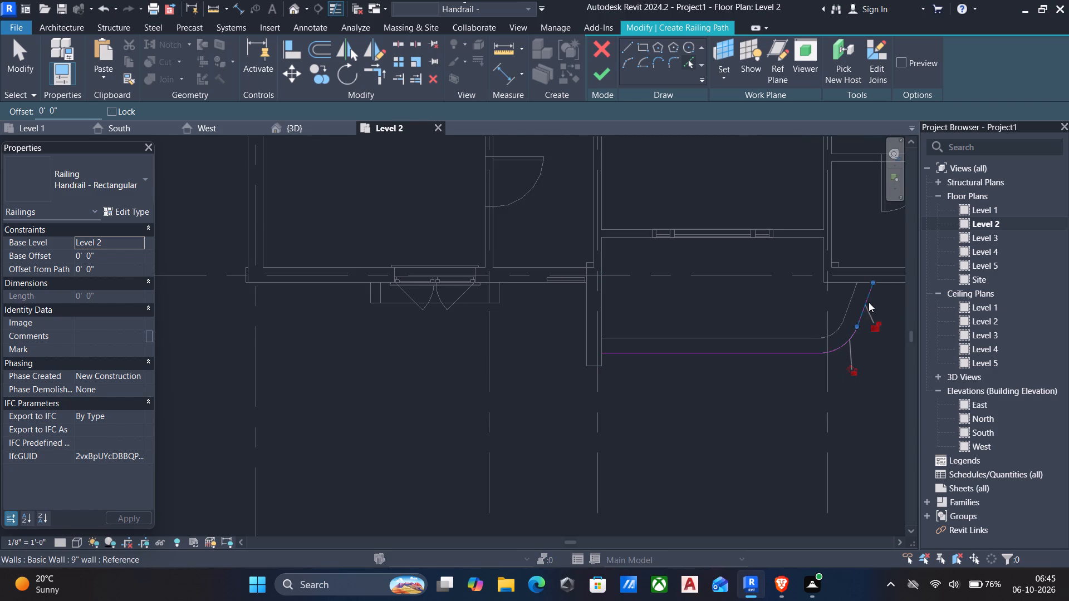
{"action": "left_click", "coordinate": [600, 78]}
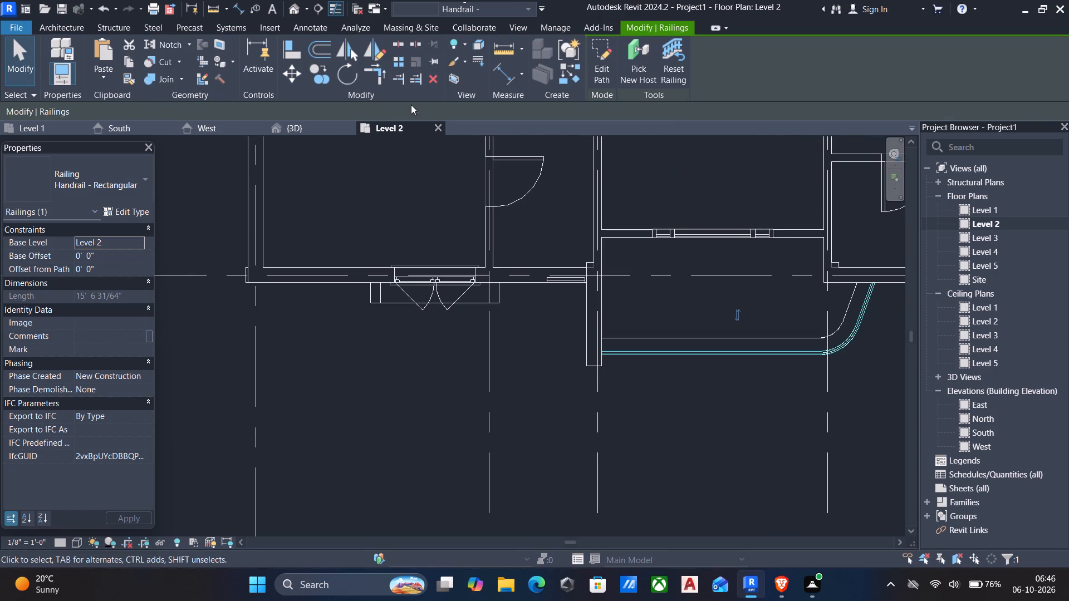
In the 3D view, set the Level 2 balcony railing's base offset to 1' 0".
{"action": "left_click", "coordinate": [293, 127]}
{"action": "scroll", "coordinate": [423, 287], "scroll_direction": "down", "scroll_amount": 3}
{"action": "middle_click_drag", "start_coordinate": [431, 287], "coordinate": [567, 289]}
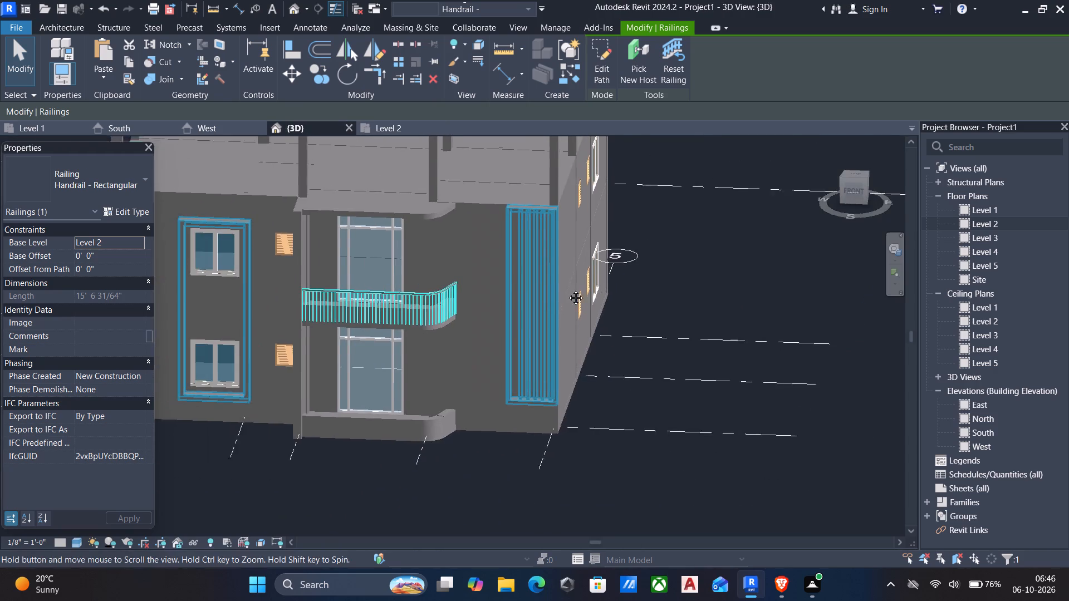
{"action": "middle_click_drag", "start_coordinate": [567, 289], "coordinate": [606, 290]}
{"action": "scroll", "coordinate": [516, 290], "scroll_direction": "up", "scroll_amount": 3}
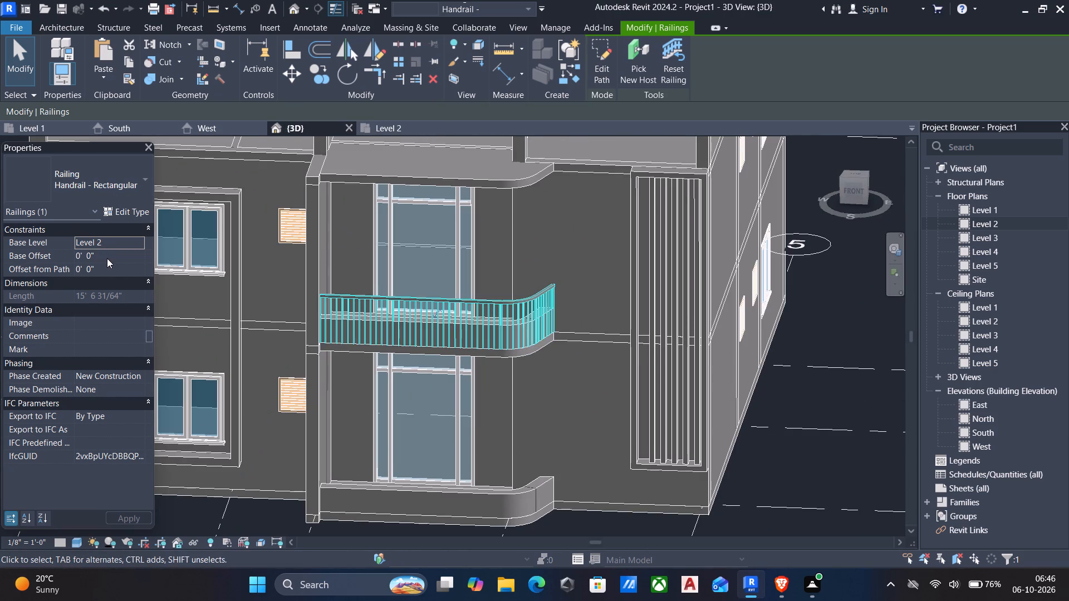
{"action": "left_click", "coordinate": [111, 256]}
{"action": "key", "text": "1"}
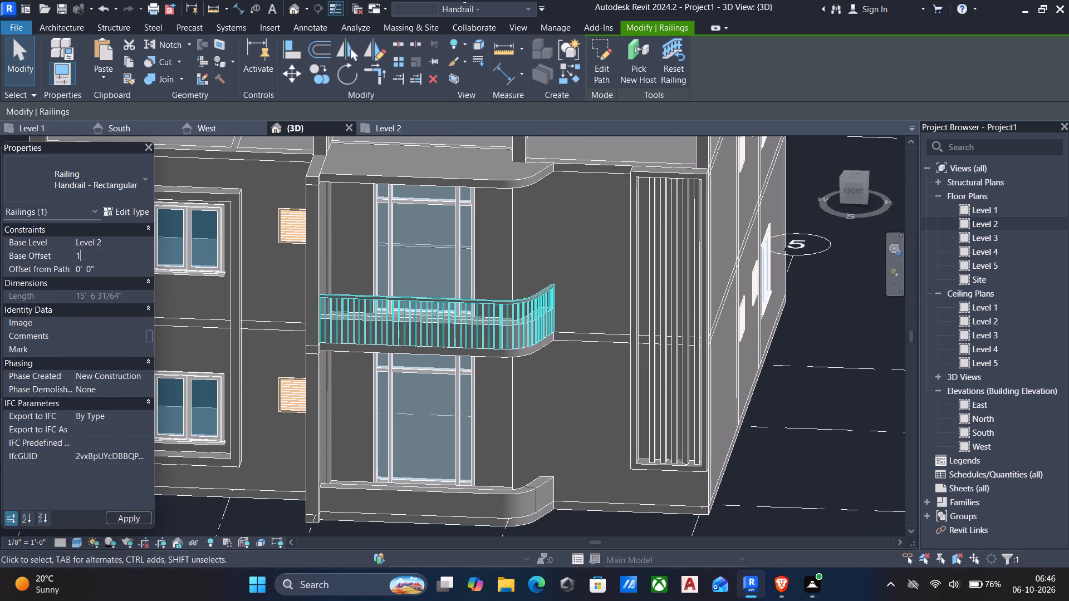
{"action": "key", "text": "apostrophe"}
{"action": "key", "text": "Return"}
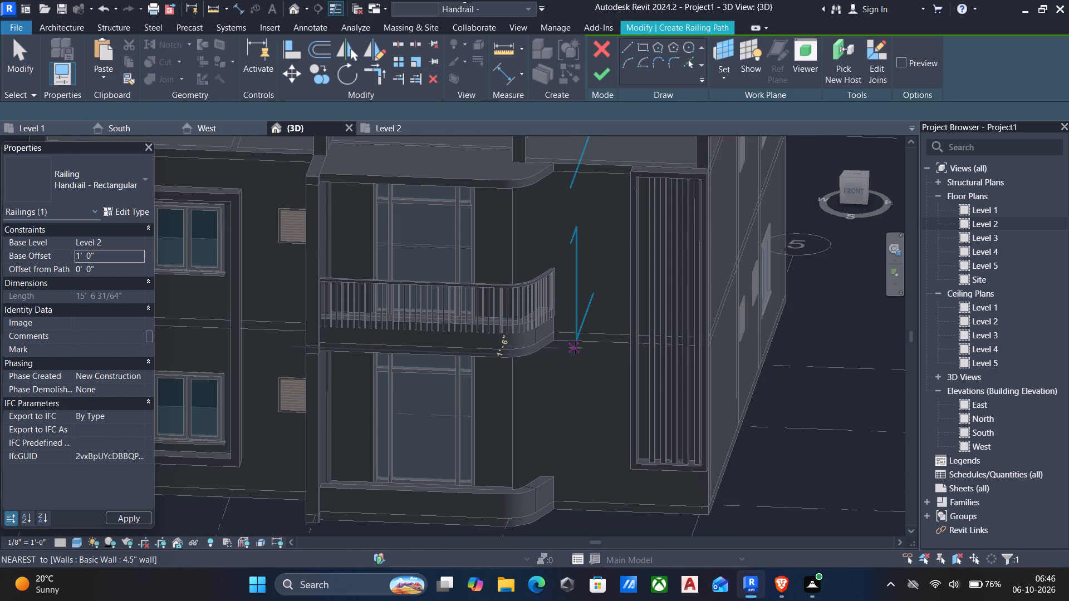
{"action": "key", "text": "Escape"}
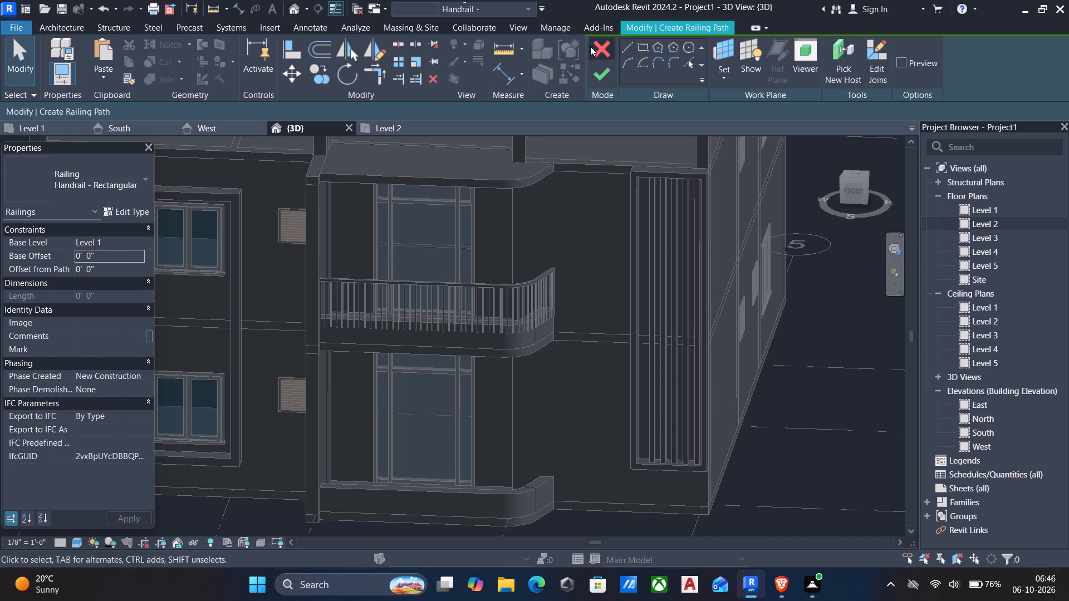
{"action": "left_click", "coordinate": [596, 57]}
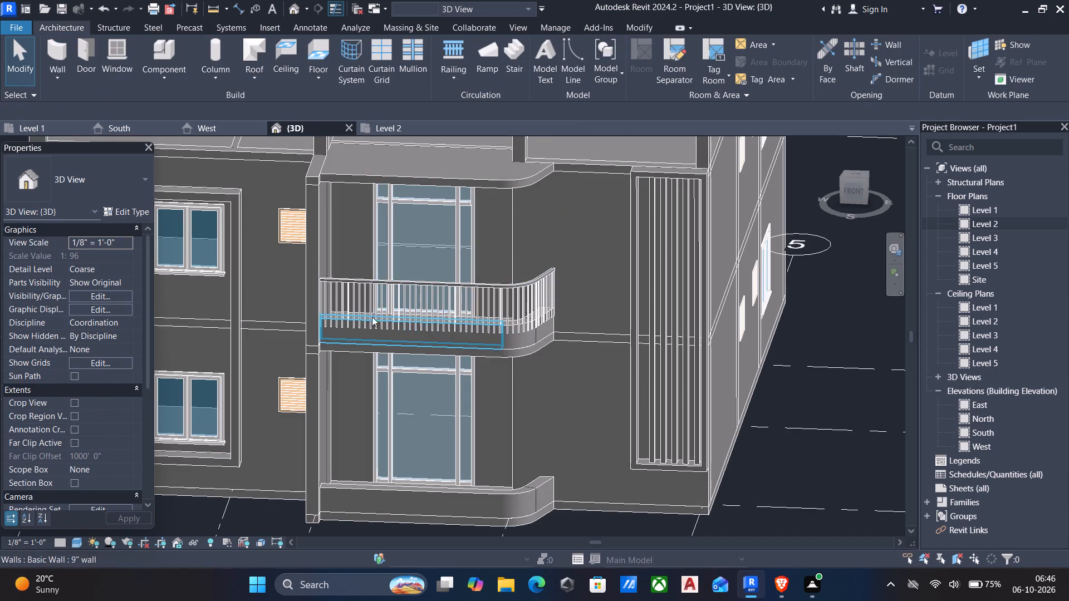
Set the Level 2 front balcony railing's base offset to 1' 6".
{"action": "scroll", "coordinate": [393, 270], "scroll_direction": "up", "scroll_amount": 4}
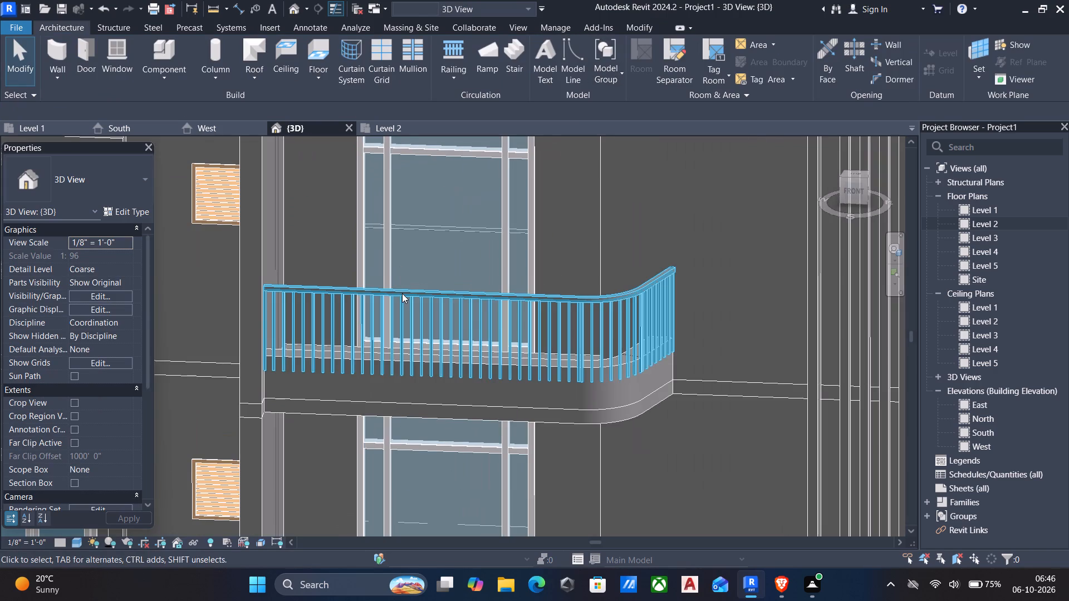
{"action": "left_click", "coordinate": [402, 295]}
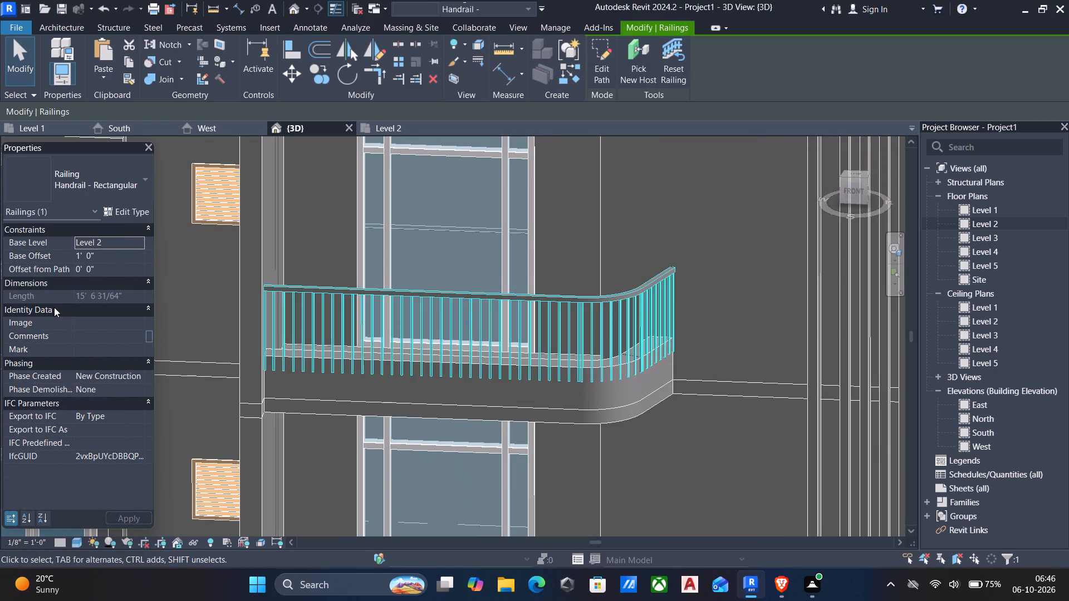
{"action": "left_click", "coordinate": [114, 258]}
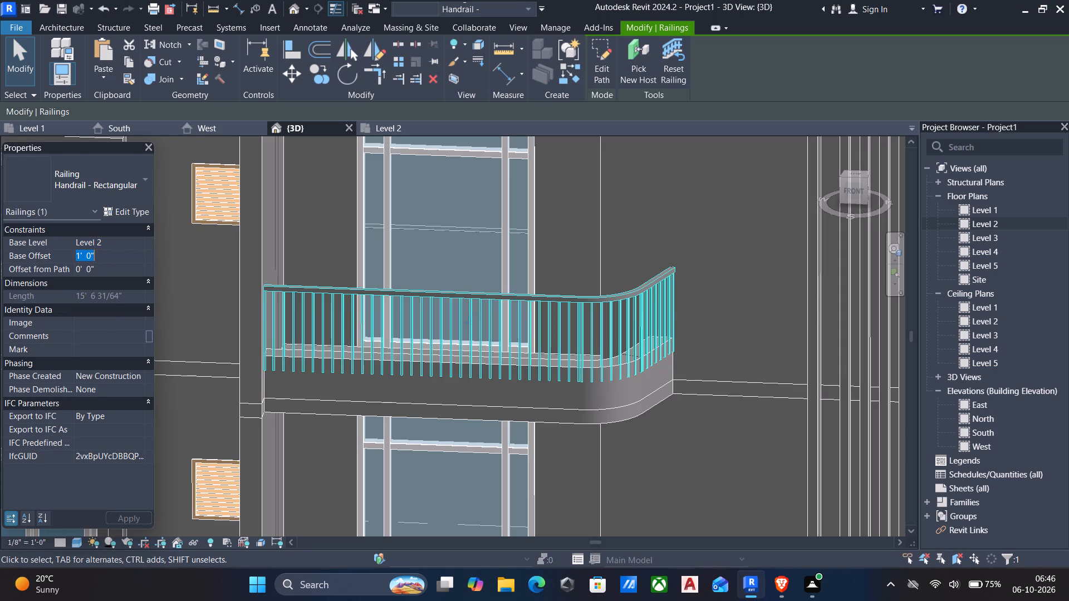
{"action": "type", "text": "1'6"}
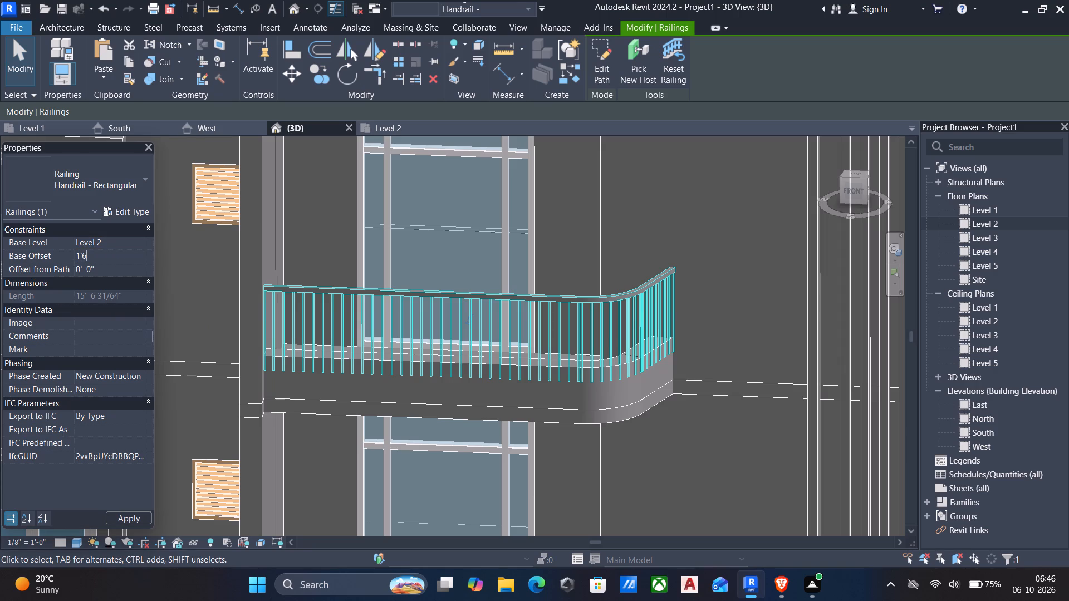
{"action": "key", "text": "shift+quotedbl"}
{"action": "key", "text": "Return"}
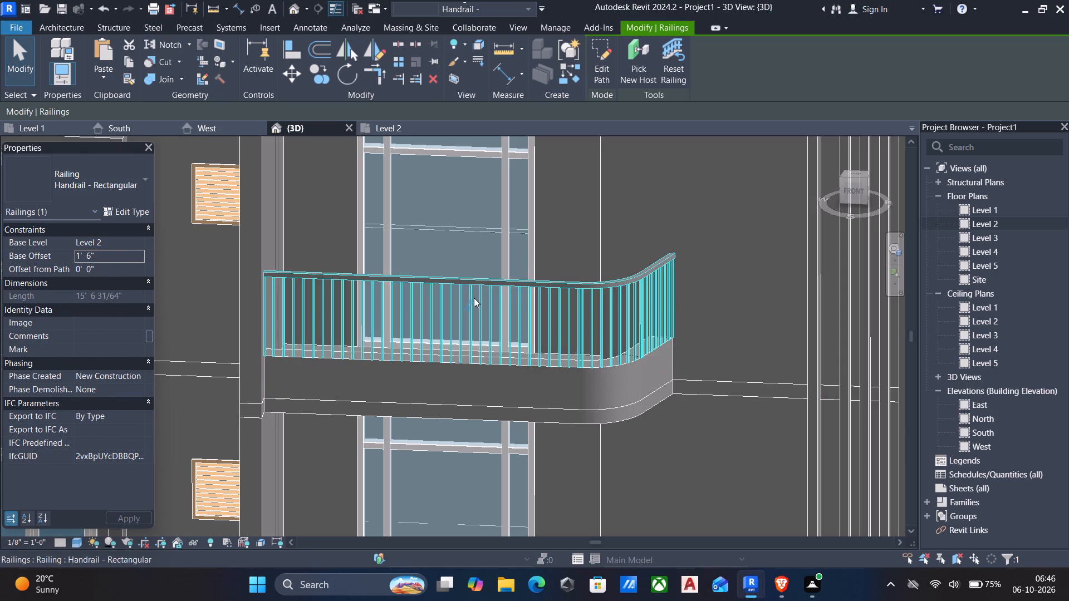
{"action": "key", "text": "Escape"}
Examine how the Level 2 balcony railing sits on the balcony wall from above and from the front.
{"action": "scroll", "coordinate": [465, 264], "scroll_direction": "down", "scroll_amount": 3}
{"action": "middle_click_drag", "start_coordinate": [465, 269], "coordinate": [593, 373], "text": "shift"}
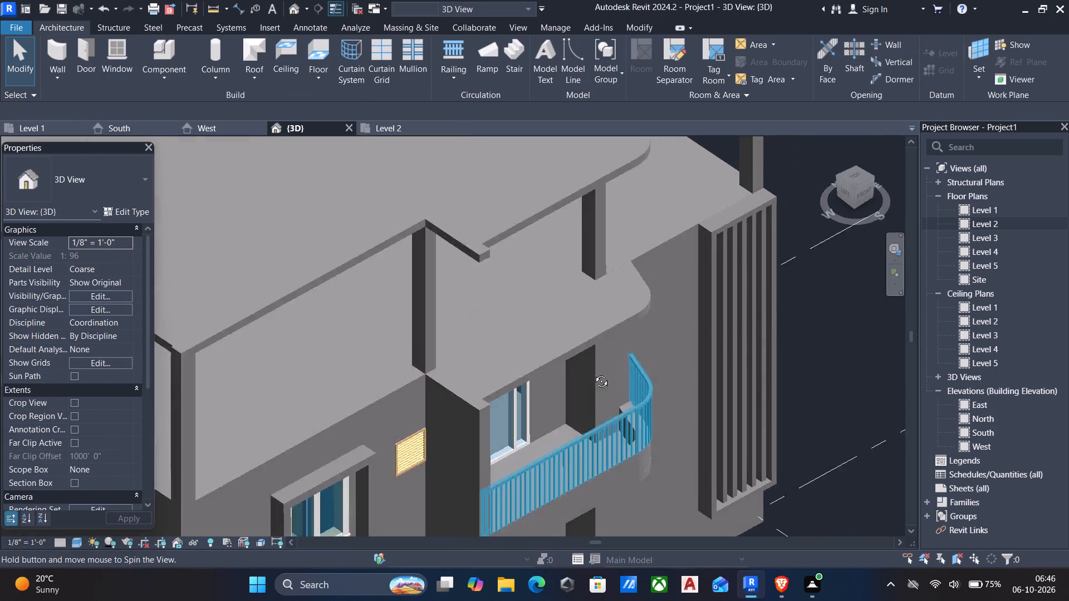
{"action": "middle_click_drag", "start_coordinate": [593, 373], "coordinate": [610, 378], "text": "shift"}
{"action": "middle_click_drag", "start_coordinate": [614, 365], "coordinate": [547, 282]}
{"action": "middle_click_drag", "start_coordinate": [544, 329], "coordinate": [466, 274], "text": "shift"}
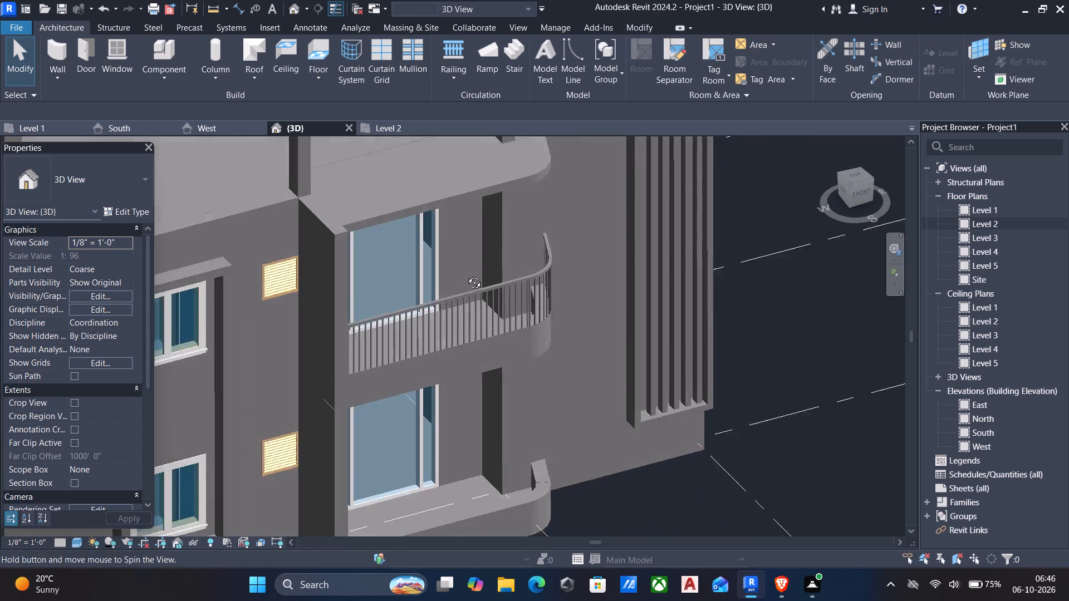
{"action": "middle_click_drag", "start_coordinate": [466, 274], "coordinate": [460, 267], "text": "shift"}
{"action": "middle_click_drag", "start_coordinate": [458, 284], "coordinate": [477, 295], "text": "shift"}
{"action": "middle_click_drag", "start_coordinate": [478, 294], "coordinate": [510, 297]}
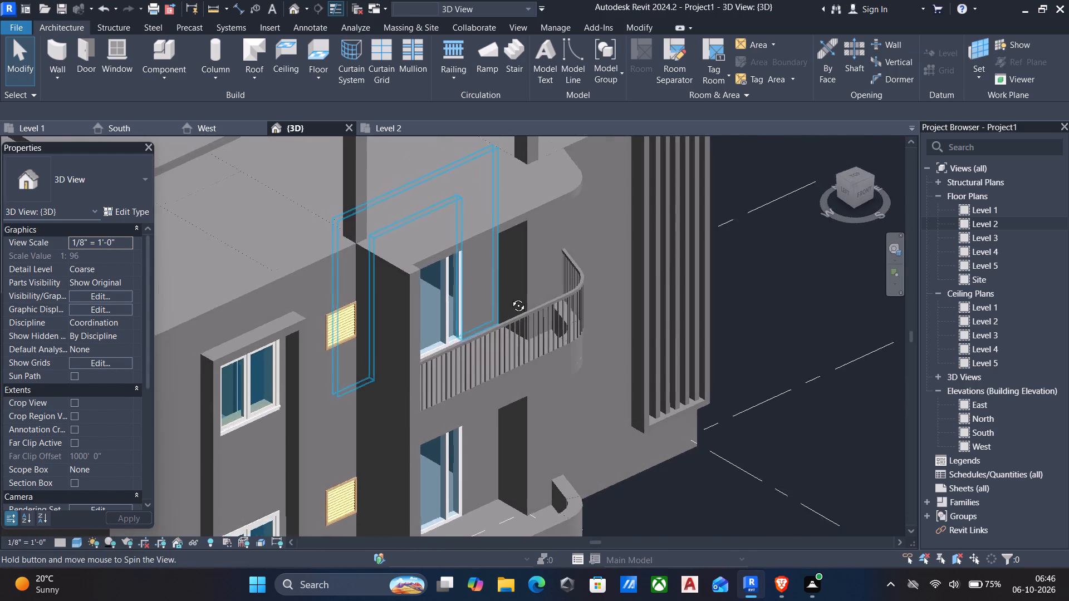
{"action": "middle_click_drag", "start_coordinate": [510, 297], "coordinate": [456, 243]}
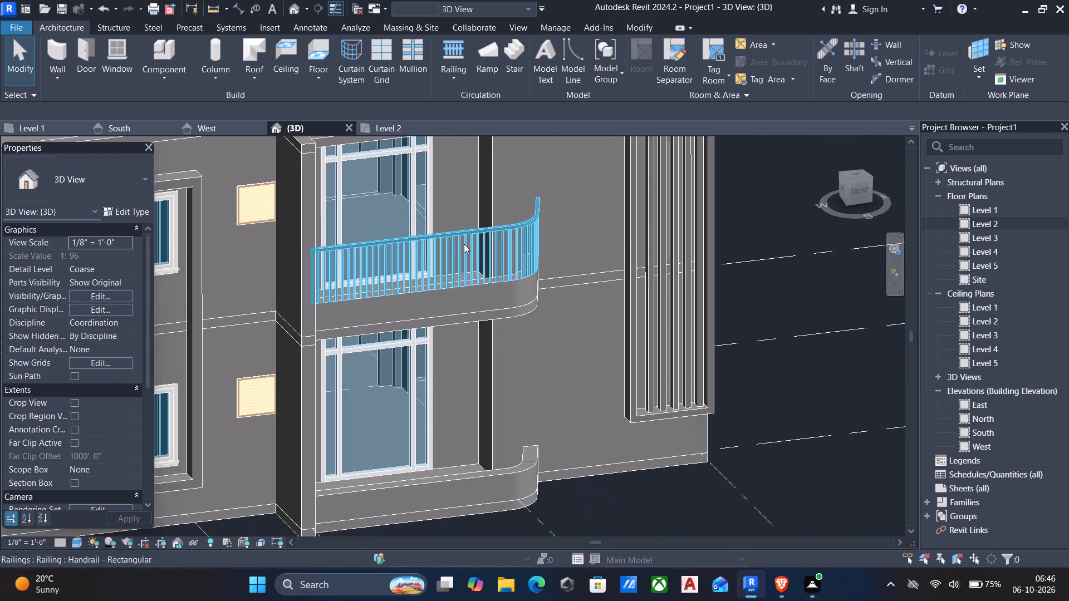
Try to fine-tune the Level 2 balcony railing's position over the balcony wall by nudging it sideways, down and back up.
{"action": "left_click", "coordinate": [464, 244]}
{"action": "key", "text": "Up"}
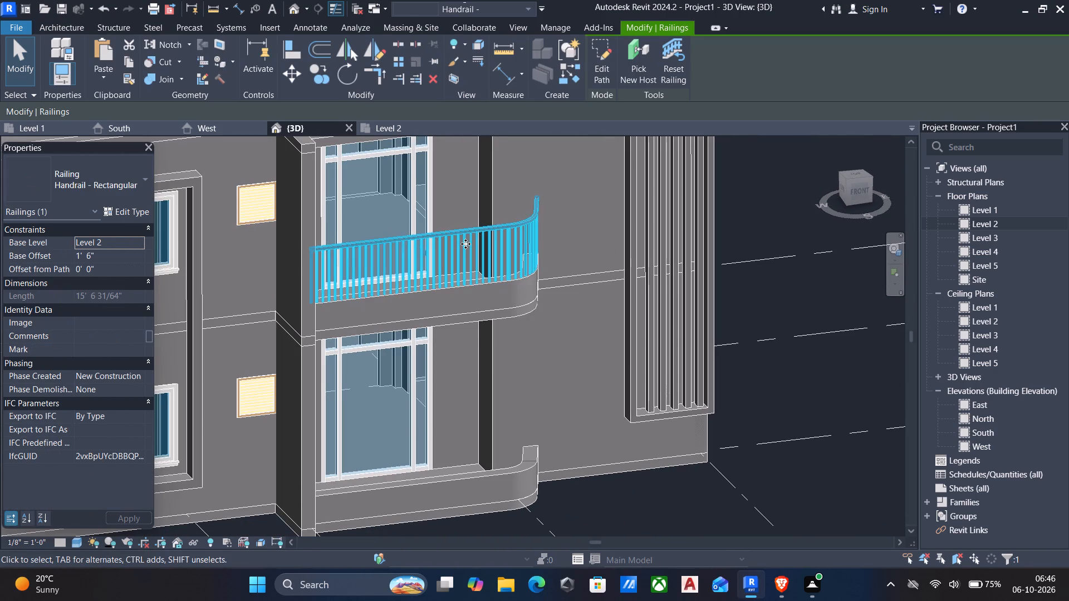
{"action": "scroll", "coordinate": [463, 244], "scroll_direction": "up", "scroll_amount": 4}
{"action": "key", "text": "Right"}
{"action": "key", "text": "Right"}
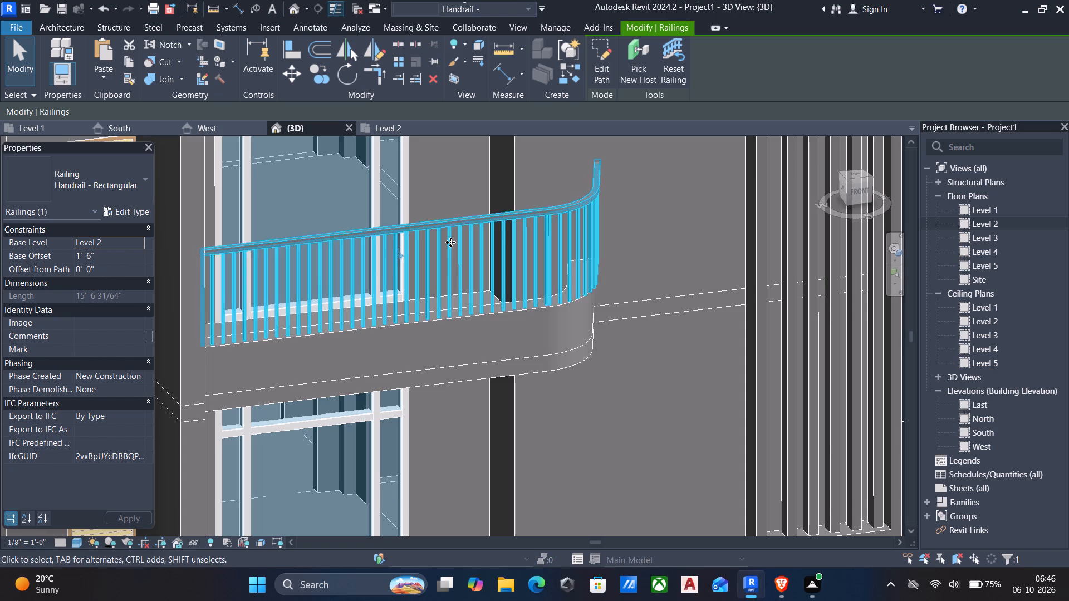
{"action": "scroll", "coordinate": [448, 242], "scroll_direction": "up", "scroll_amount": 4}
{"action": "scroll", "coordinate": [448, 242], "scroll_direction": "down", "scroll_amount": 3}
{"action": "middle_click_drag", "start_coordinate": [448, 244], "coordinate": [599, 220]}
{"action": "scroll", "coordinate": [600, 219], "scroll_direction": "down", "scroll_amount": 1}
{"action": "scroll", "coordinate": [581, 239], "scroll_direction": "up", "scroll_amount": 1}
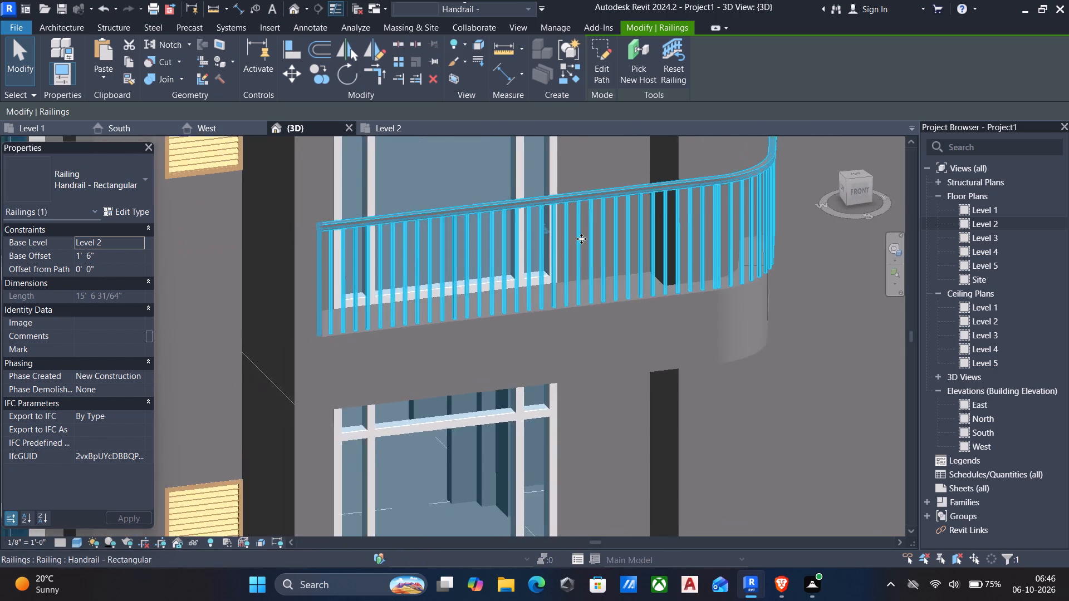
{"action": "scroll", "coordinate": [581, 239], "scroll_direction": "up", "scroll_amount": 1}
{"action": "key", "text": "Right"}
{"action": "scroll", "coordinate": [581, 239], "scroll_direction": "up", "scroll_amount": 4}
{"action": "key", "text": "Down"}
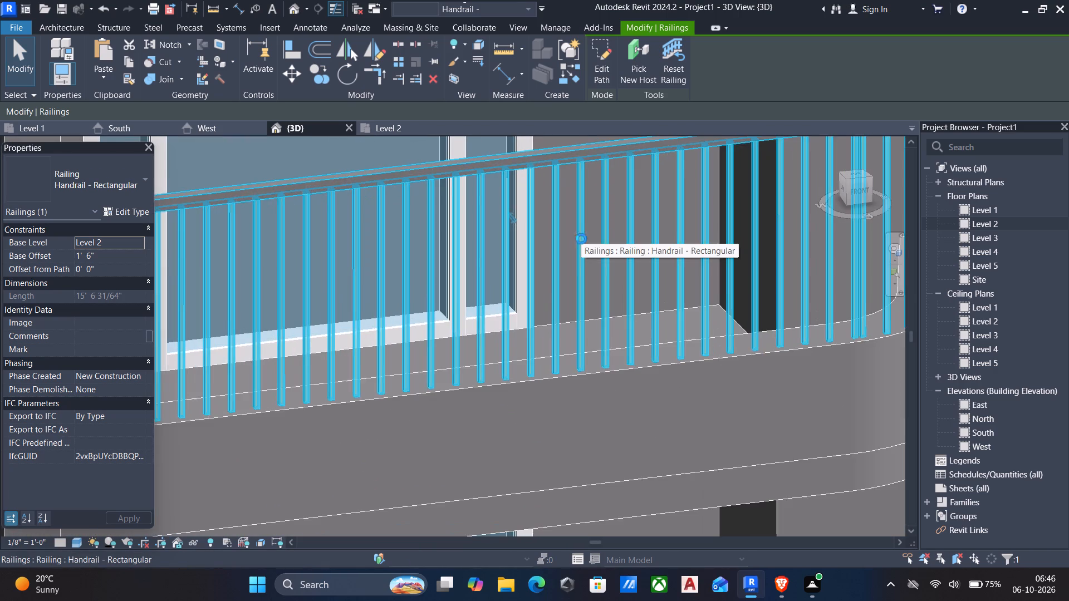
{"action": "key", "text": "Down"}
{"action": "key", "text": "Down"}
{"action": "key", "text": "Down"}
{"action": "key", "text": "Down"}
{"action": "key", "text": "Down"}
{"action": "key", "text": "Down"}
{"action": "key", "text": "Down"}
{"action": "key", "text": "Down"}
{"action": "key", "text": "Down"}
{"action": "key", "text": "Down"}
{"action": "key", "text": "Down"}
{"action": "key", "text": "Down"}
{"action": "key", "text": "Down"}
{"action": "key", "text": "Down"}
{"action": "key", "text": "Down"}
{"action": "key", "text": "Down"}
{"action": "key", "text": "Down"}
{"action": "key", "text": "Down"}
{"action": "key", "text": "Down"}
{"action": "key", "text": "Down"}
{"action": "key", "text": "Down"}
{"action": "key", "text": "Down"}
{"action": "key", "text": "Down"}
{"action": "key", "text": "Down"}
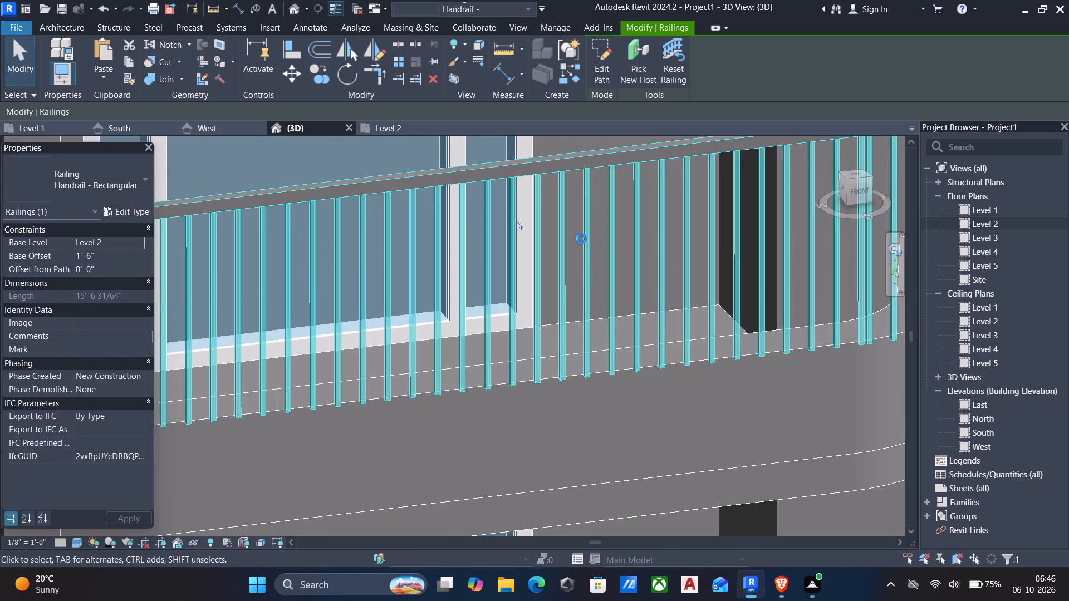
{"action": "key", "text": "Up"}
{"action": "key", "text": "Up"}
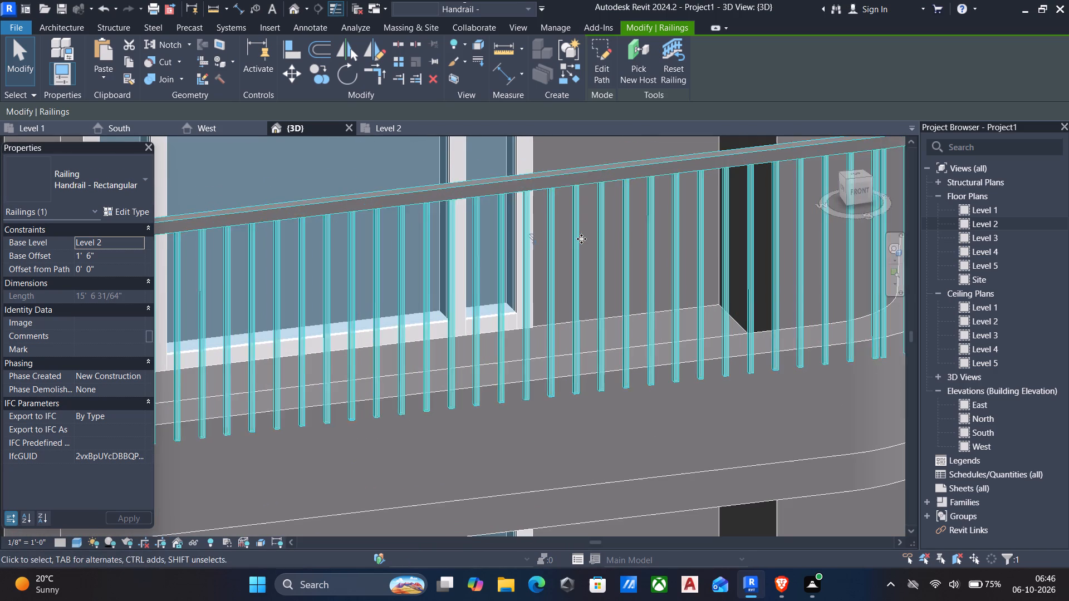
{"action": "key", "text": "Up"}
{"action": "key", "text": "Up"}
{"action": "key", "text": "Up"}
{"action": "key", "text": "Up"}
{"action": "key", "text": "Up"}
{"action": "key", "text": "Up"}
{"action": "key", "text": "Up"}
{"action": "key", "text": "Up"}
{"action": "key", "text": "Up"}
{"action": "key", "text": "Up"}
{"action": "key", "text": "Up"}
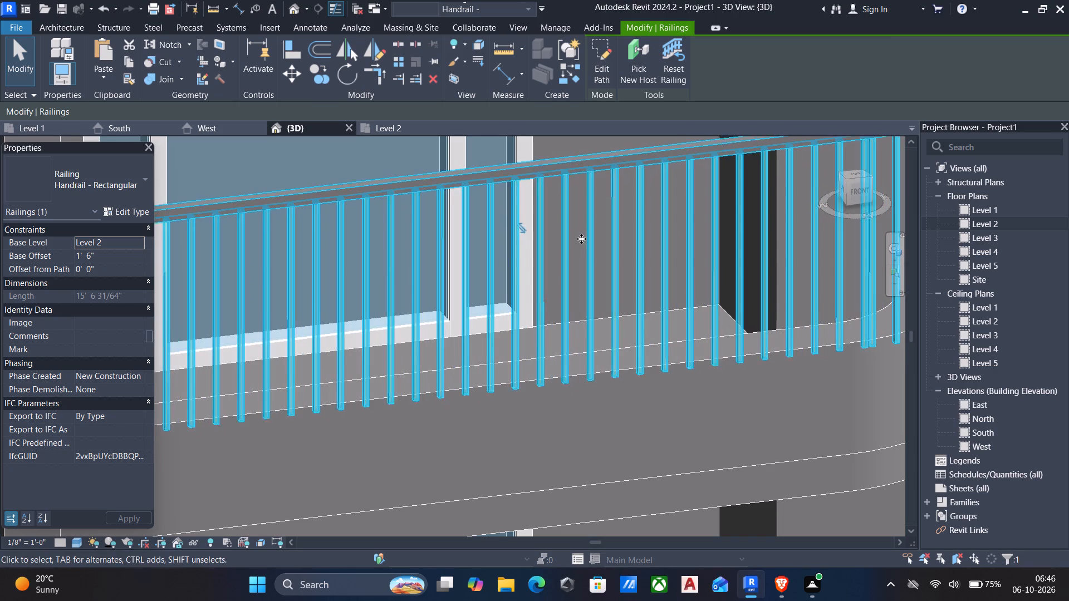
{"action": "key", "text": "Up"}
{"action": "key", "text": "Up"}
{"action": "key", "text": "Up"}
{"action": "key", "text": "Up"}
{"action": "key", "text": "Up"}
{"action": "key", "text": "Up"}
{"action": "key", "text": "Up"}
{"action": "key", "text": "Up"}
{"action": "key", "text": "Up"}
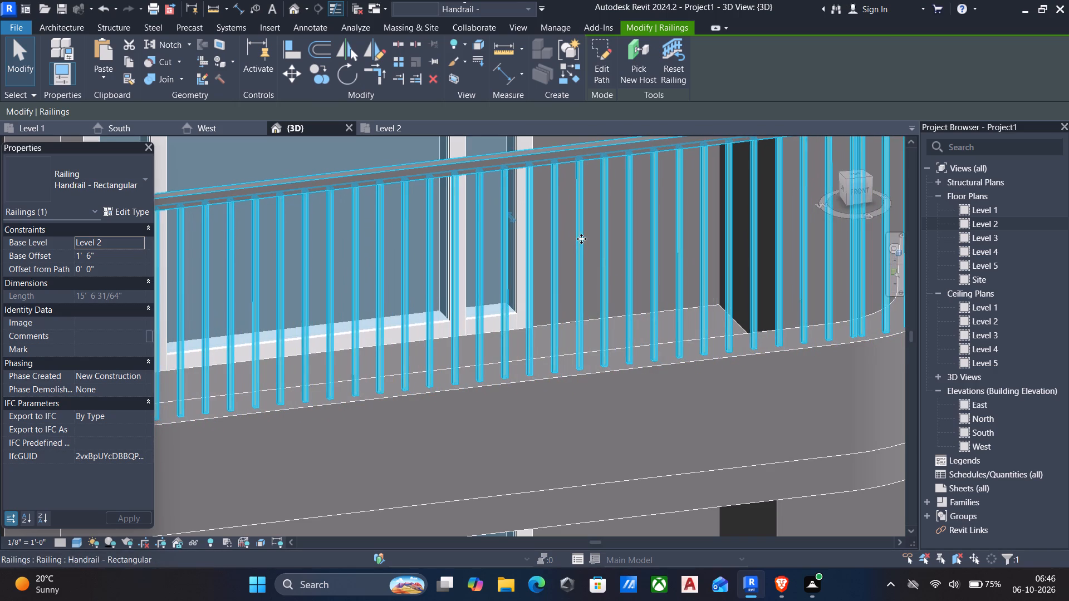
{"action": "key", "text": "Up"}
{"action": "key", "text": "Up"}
Examine the nudged railing's alignment with the balcony wall around its curved corner and angled end.
{"action": "scroll", "coordinate": [581, 239], "scroll_direction": "down", "scroll_amount": 5}
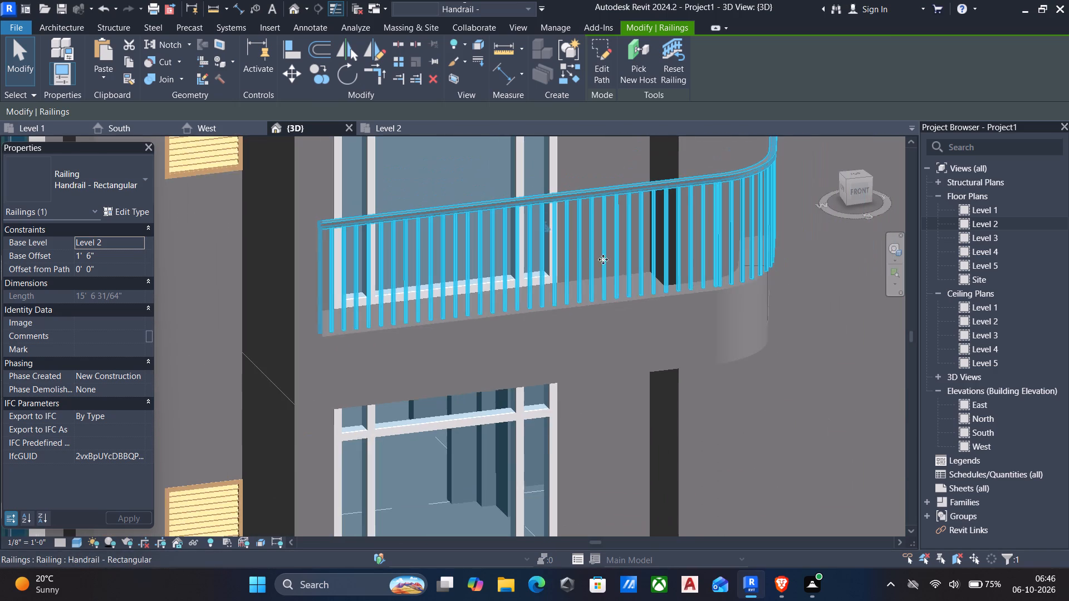
{"action": "middle_click_drag", "start_coordinate": [754, 291], "coordinate": [627, 294], "text": "shift"}
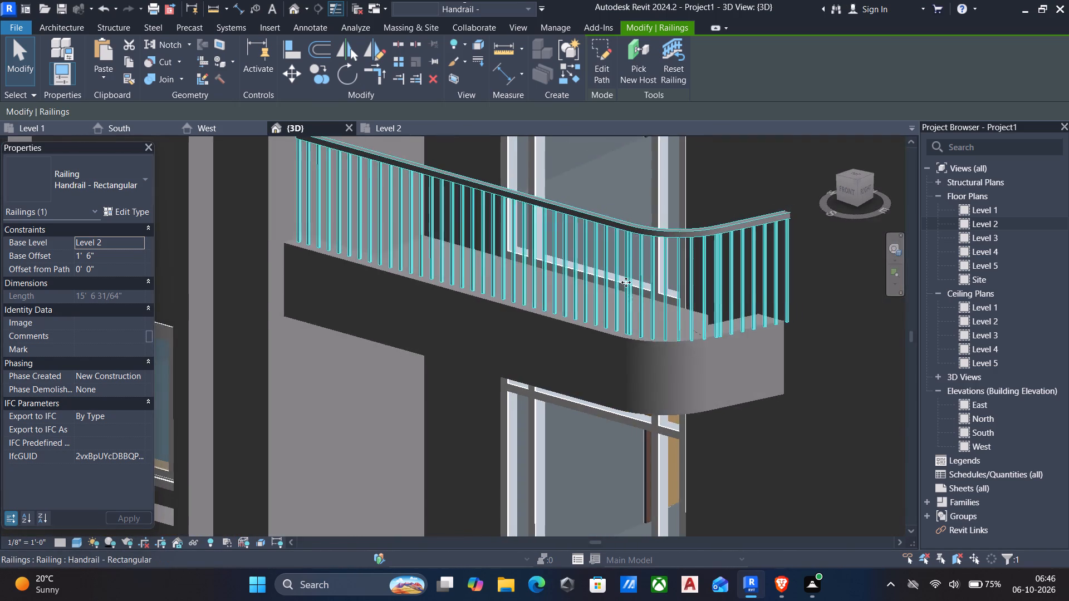
{"action": "scroll", "coordinate": [633, 266], "scroll_direction": "up", "scroll_amount": 10}
{"action": "scroll", "coordinate": [614, 231], "scroll_direction": "down", "scroll_amount": 6}
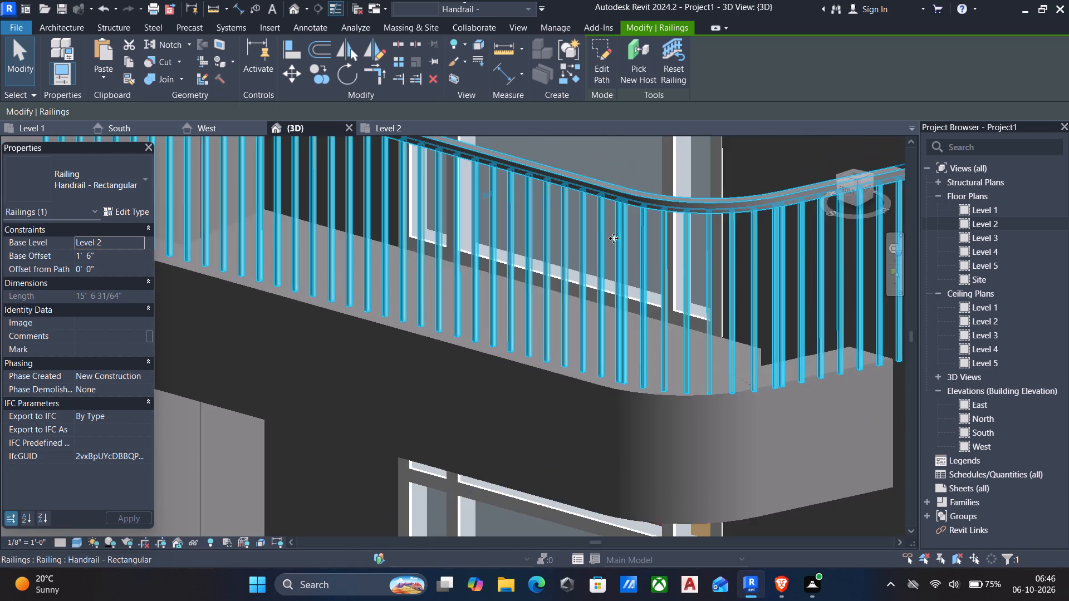
{"action": "scroll", "coordinate": [616, 239], "scroll_direction": "down", "scroll_amount": 4}
{"action": "middle_click_drag", "start_coordinate": [625, 251], "coordinate": [596, 264]}
{"action": "scroll", "coordinate": [626, 266], "scroll_direction": "up", "scroll_amount": 4}
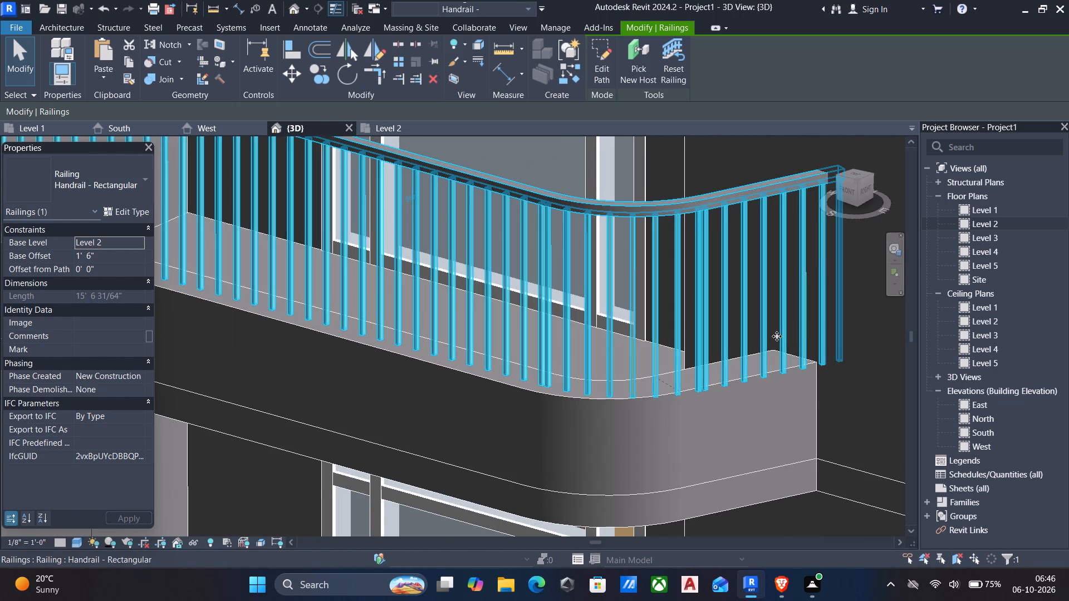
{"action": "scroll", "coordinate": [805, 356], "scroll_direction": "up", "scroll_amount": 4}
{"action": "scroll", "coordinate": [806, 357], "scroll_direction": "down", "scroll_amount": 6}
{"action": "scroll", "coordinate": [641, 321], "scroll_direction": "down", "scroll_amount": 3}
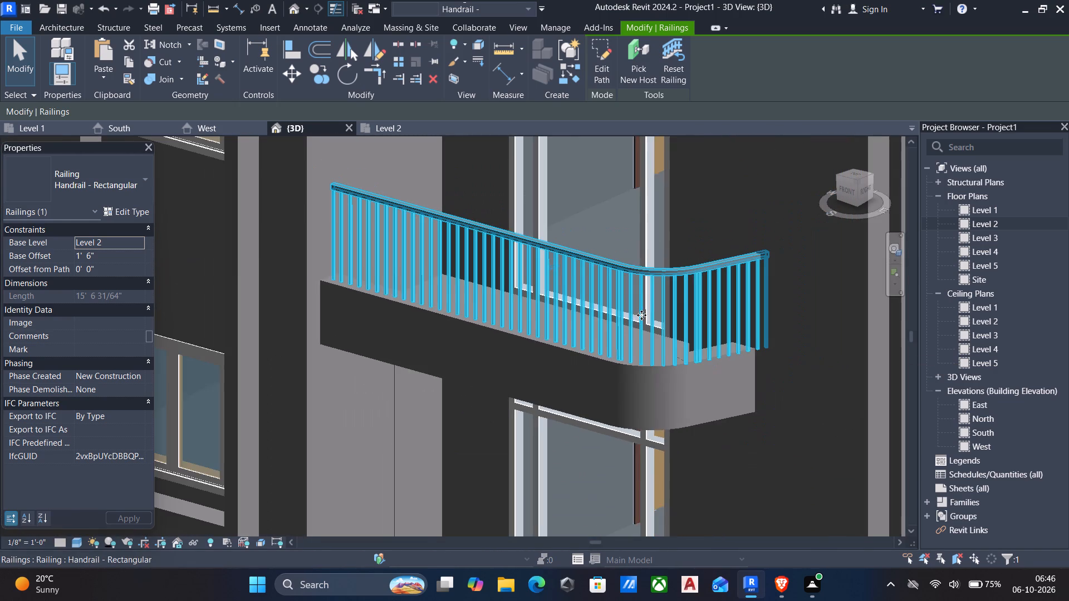
{"action": "middle_click_drag", "start_coordinate": [638, 309], "coordinate": [703, 314], "text": "shift"}
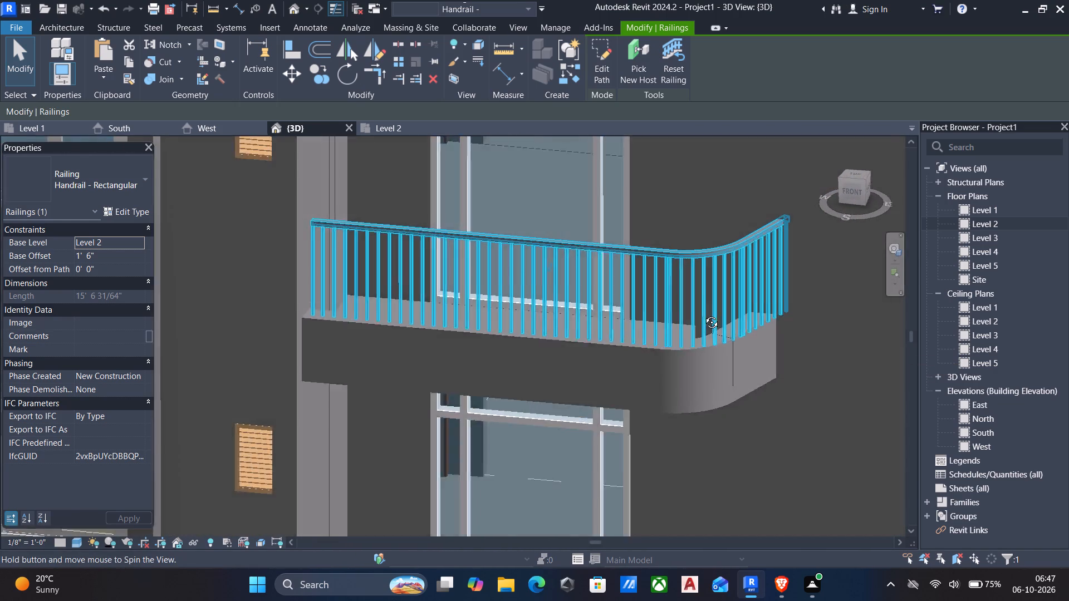
{"action": "middle_click_drag", "start_coordinate": [703, 314], "coordinate": [705, 313], "text": "shift"}
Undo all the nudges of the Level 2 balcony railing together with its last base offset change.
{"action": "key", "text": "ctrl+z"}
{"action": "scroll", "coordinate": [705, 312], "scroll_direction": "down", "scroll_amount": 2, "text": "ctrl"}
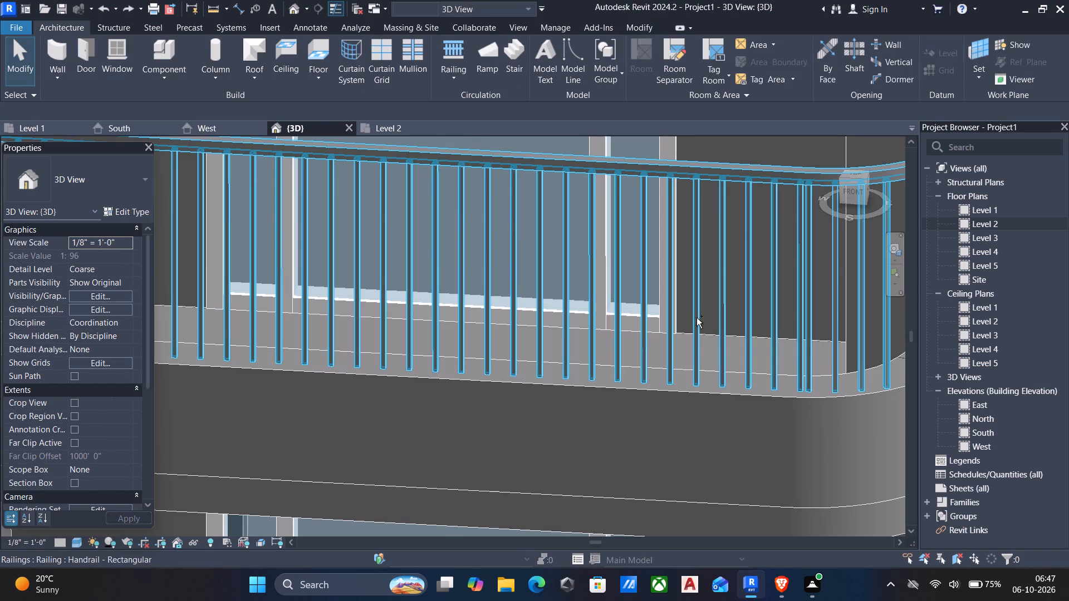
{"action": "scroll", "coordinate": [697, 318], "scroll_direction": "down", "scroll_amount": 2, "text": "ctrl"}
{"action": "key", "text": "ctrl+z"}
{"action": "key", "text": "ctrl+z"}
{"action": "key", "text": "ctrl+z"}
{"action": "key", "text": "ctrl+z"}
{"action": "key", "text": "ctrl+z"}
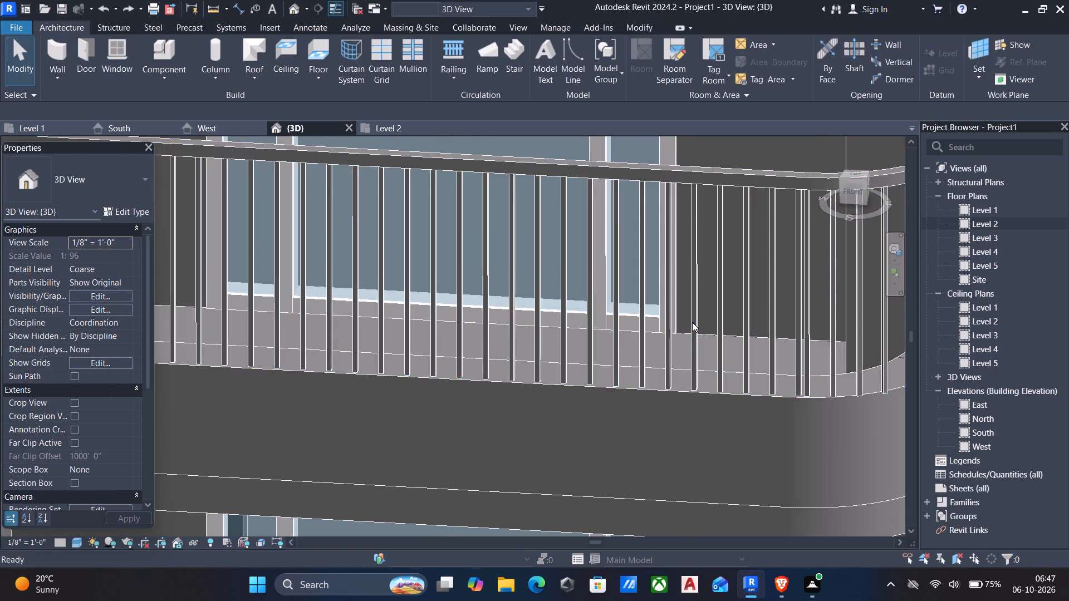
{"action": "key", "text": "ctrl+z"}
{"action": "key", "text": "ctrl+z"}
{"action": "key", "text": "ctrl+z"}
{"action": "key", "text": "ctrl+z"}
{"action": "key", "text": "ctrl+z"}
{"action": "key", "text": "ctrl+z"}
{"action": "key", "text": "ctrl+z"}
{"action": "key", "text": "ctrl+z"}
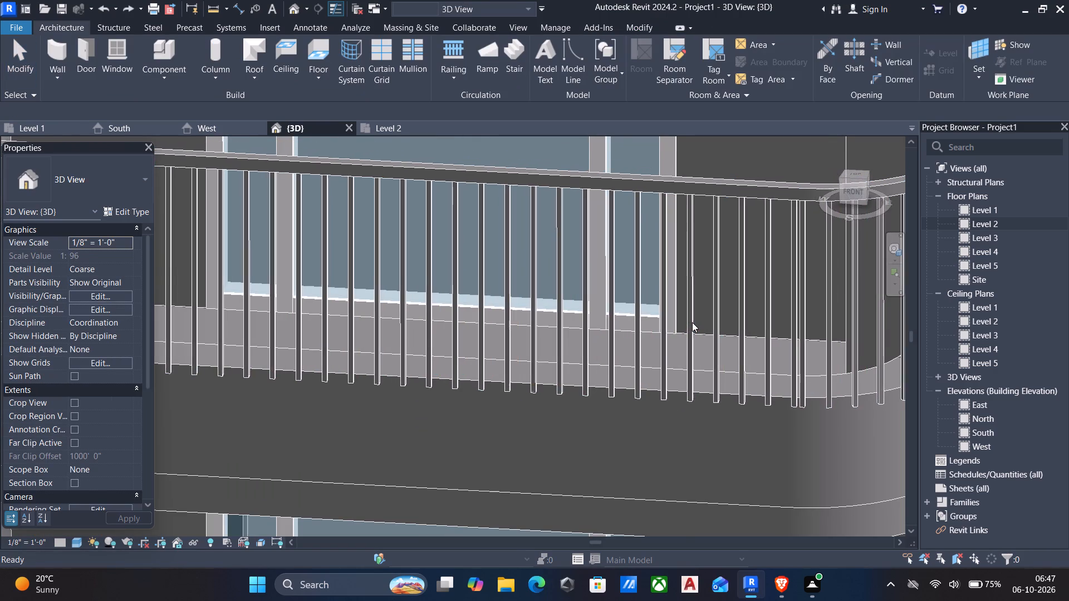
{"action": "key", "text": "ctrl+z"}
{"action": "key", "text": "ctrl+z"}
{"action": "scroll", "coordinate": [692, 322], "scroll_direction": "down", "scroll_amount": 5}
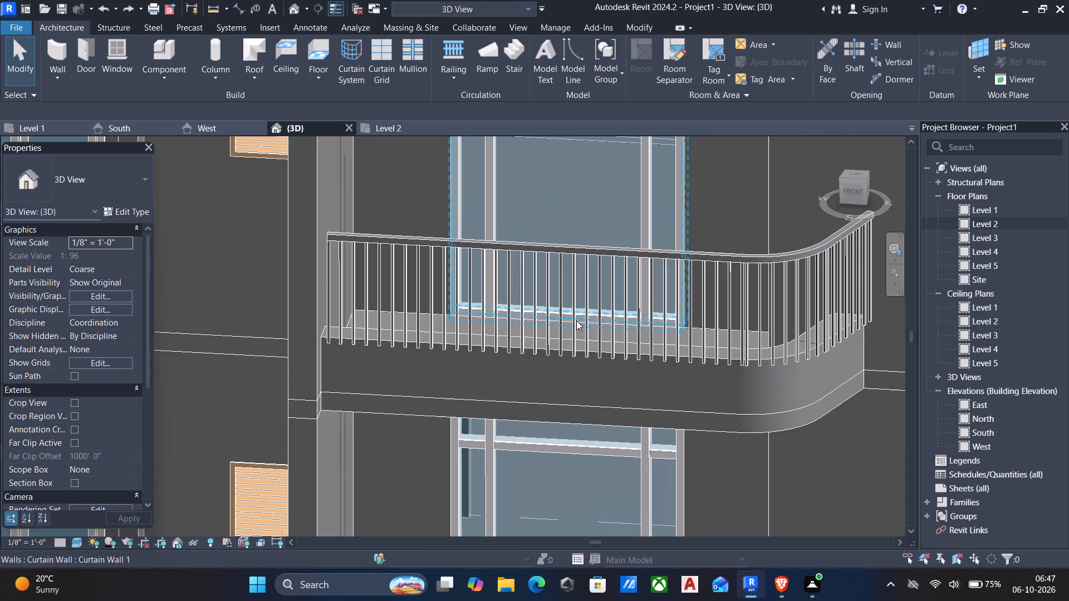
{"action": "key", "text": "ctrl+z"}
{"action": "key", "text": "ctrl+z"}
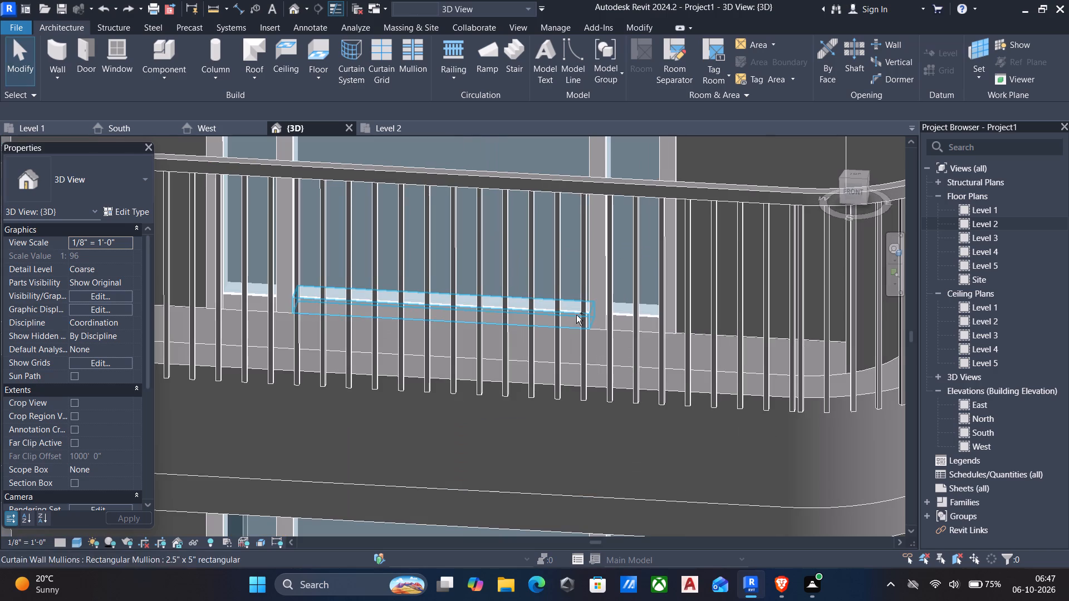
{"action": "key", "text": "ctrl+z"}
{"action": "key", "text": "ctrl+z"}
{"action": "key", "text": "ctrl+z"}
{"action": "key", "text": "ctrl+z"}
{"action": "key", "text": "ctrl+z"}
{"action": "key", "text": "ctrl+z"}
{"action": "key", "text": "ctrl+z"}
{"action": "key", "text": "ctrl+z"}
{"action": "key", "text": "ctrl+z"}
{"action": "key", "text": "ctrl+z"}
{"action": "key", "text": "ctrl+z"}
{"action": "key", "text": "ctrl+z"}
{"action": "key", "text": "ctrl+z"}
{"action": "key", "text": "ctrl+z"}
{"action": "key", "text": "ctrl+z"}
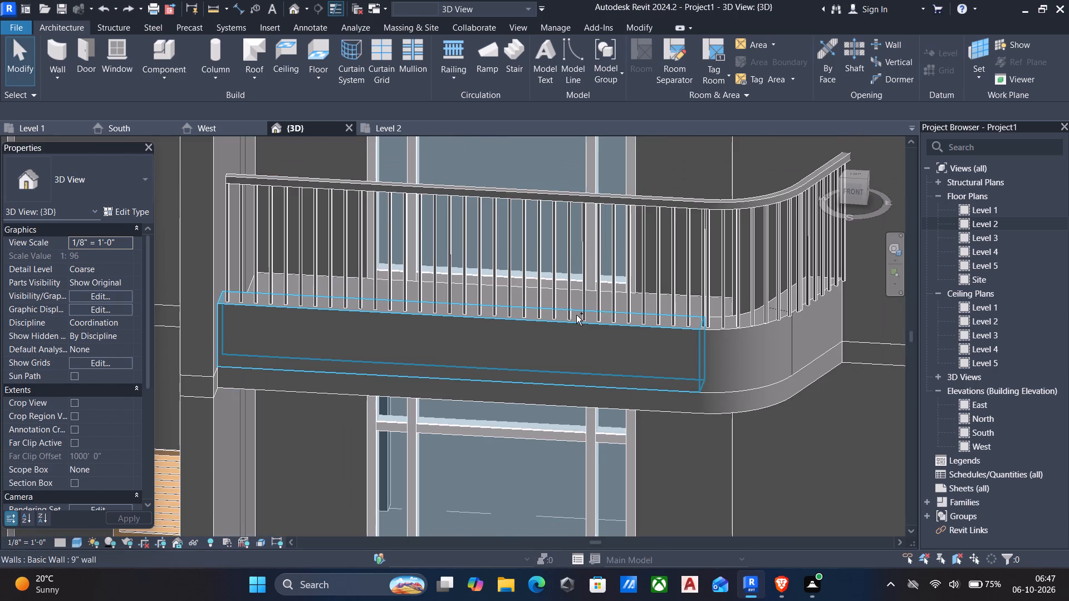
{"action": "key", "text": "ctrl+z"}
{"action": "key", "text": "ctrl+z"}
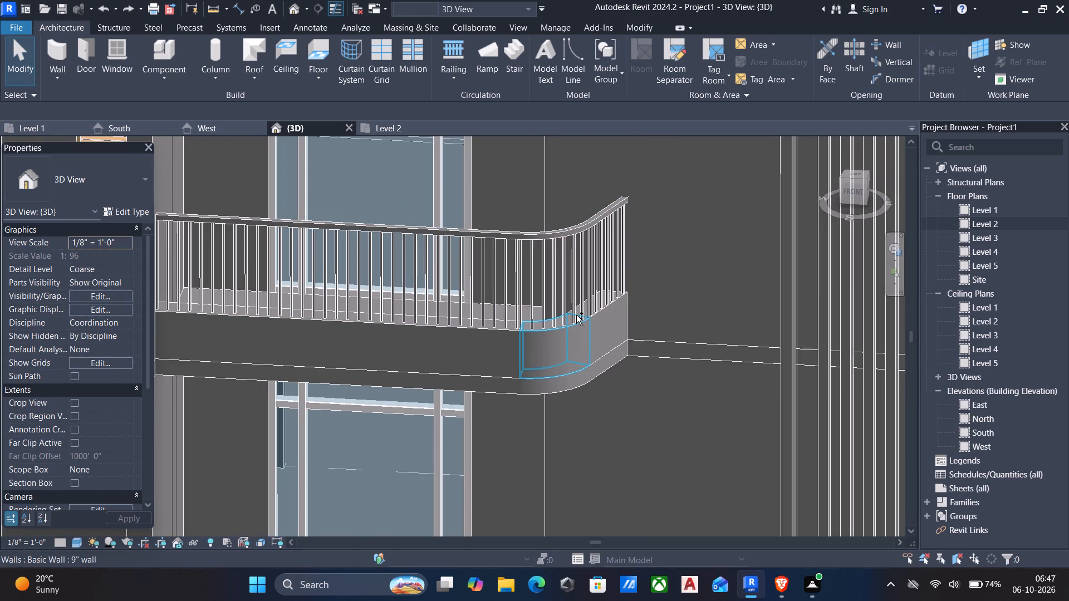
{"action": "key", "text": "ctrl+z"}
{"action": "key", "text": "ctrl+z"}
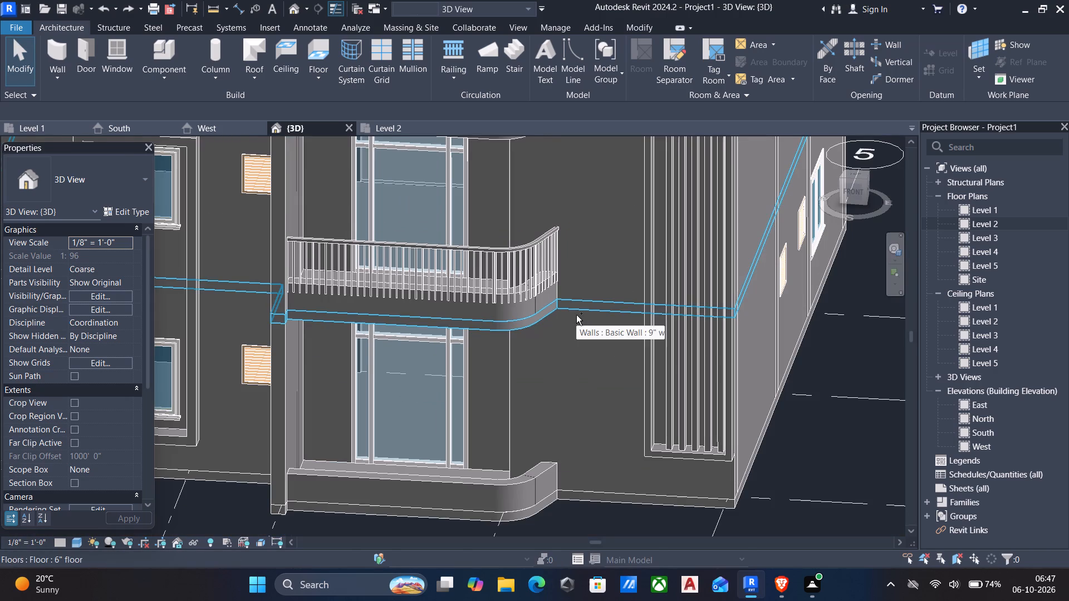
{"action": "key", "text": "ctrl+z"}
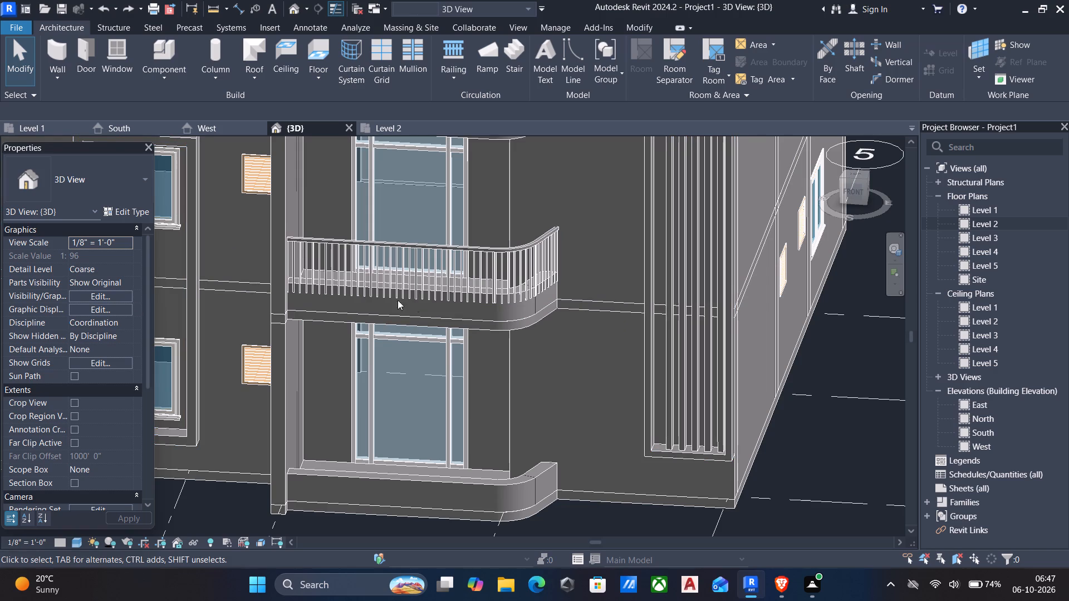
Set the Level 2 front balcony railing's base offset to 1' 6".
{"action": "left_click", "coordinate": [421, 267]}
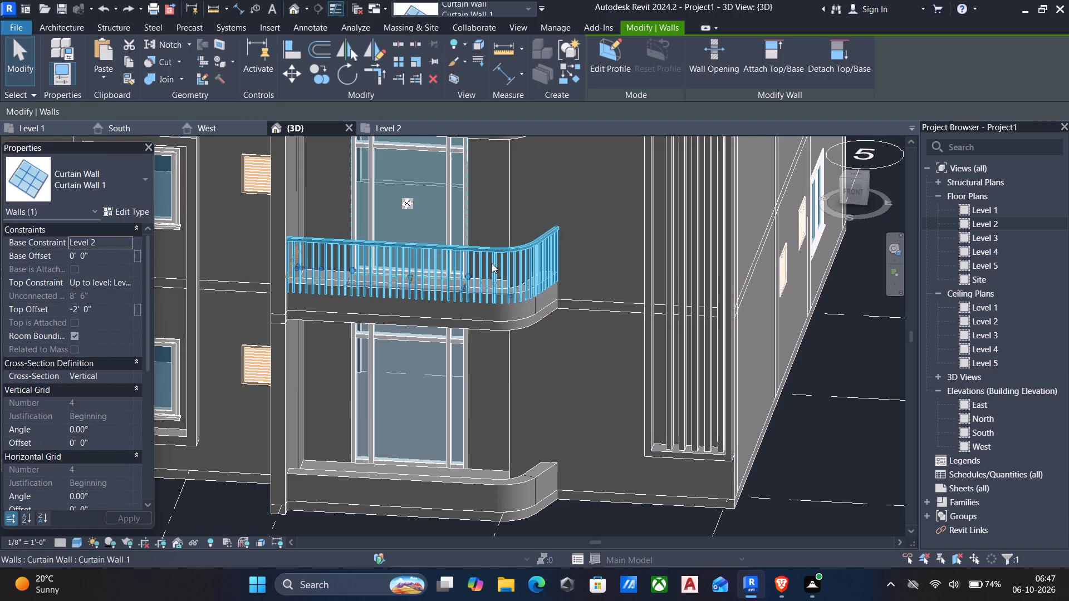
{"action": "key", "text": "Escape"}
{"action": "left_click", "coordinate": [506, 252]}
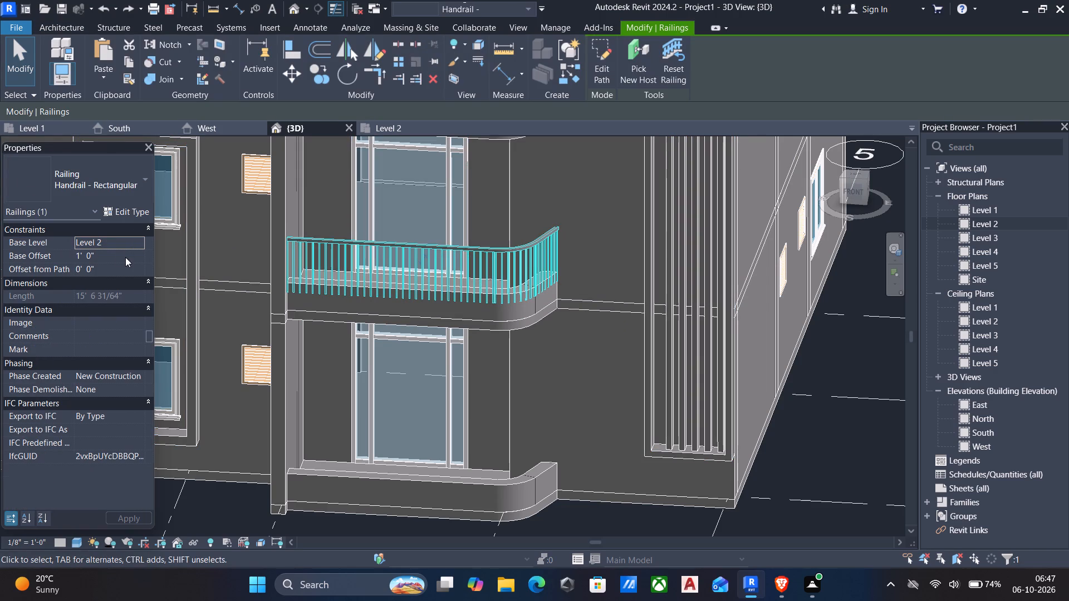
{"action": "left_click", "coordinate": [114, 252]}
{"action": "key", "text": "1"}
{"action": "type", "text": "'6"}
{"action": "key", "text": "shift+quotedbl"}
{"action": "key", "text": "Return"}
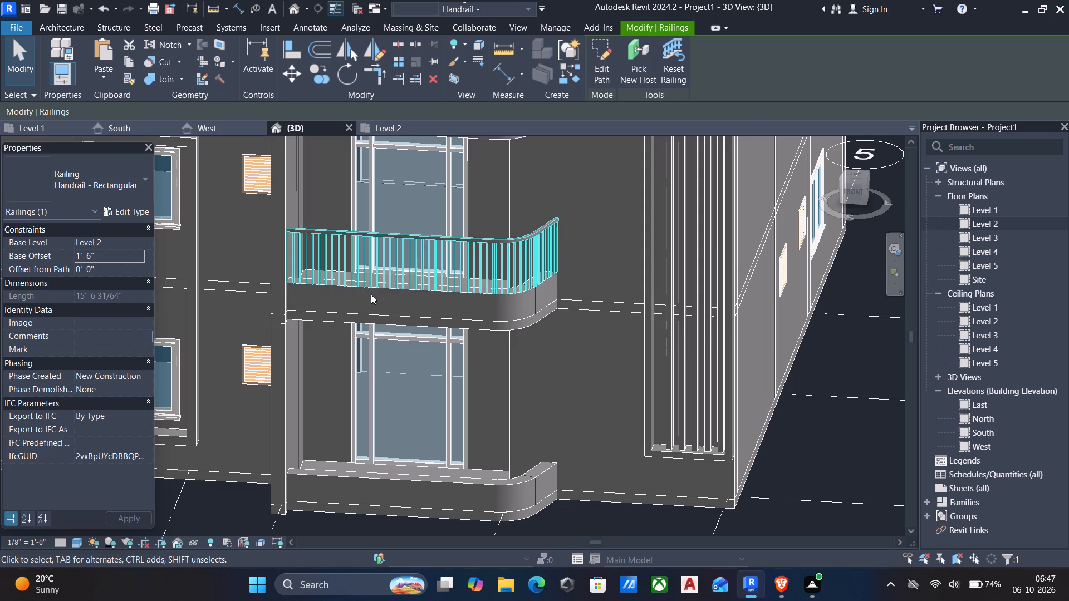
Fine-tune the Level 2 front balcony railing's position over the curved balcony wall with three nudges up and one back down.
{"action": "key", "text": "Up"}
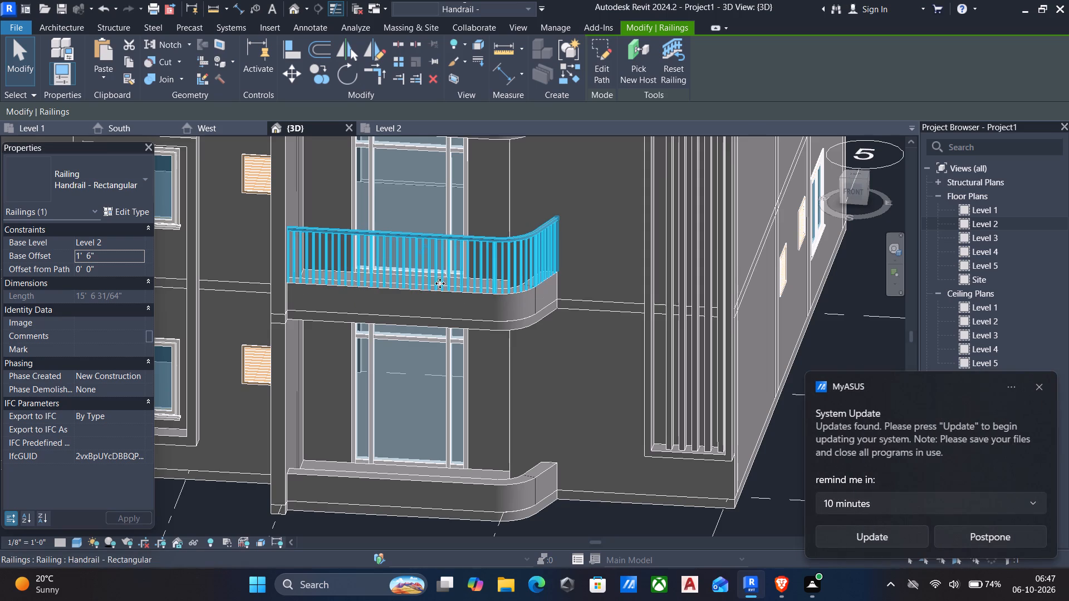
{"action": "scroll", "coordinate": [611, 312], "scroll_direction": "up", "scroll_amount": 5}
{"action": "key", "text": "Up"}
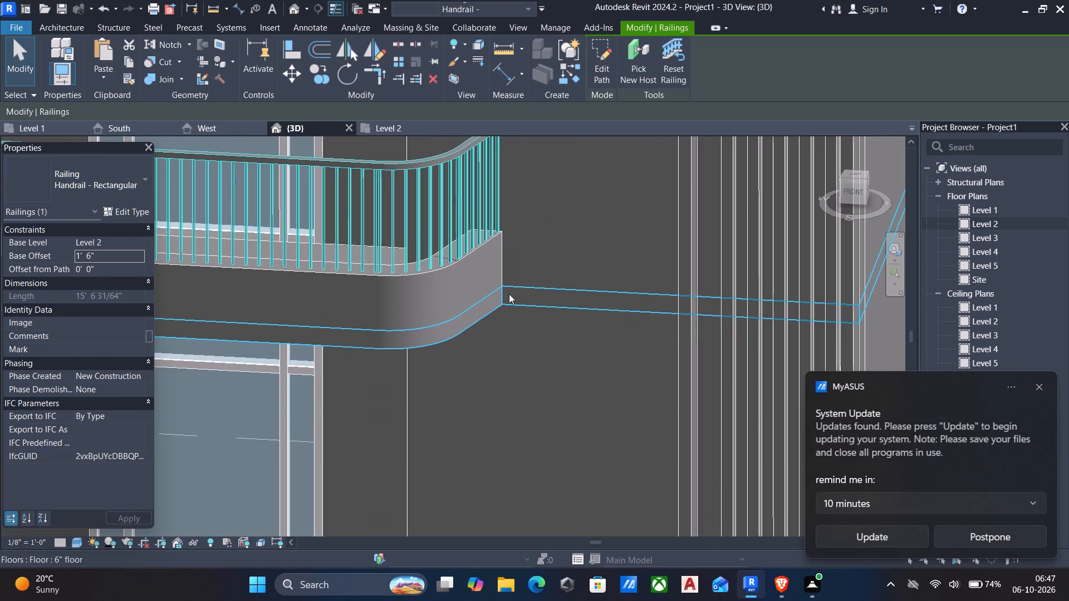
{"action": "scroll", "coordinate": [425, 283], "scroll_direction": "down", "scroll_amount": 4}
{"action": "middle_click_drag", "start_coordinate": [423, 288], "coordinate": [477, 284]}
{"action": "key", "text": "Up"}
{"action": "scroll", "coordinate": [438, 280], "scroll_direction": "up", "scroll_amount": 5}
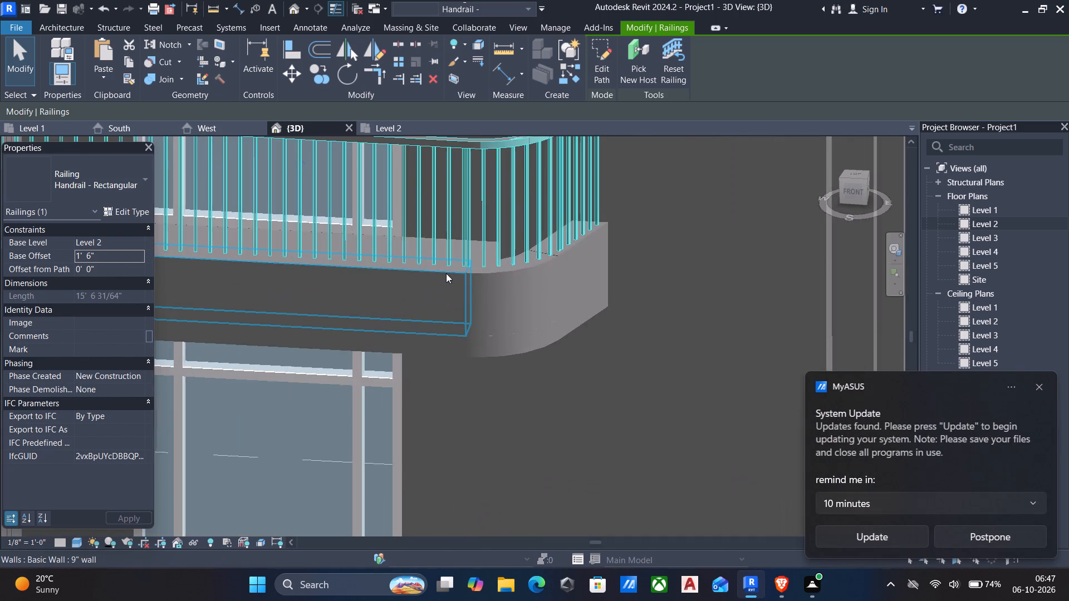
{"action": "key", "text": "Down"}
{"action": "scroll", "coordinate": [458, 279], "scroll_direction": "down", "scroll_amount": 4}
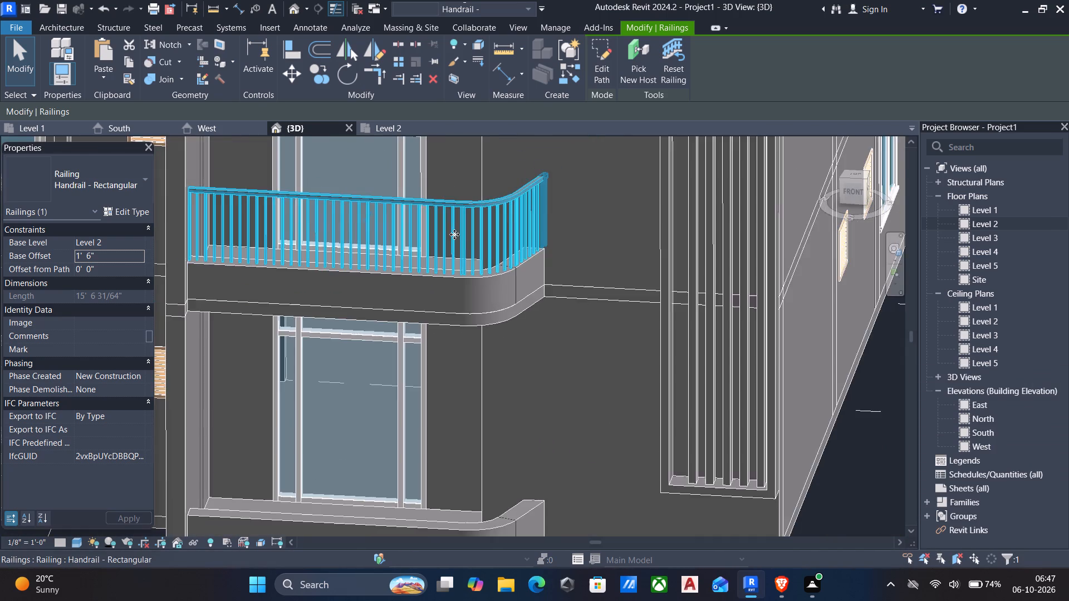
Deselect the balcony railing and examine the house's front balconies, rear windows and side facades from all around.
{"action": "scroll", "coordinate": [454, 234], "scroll_direction": "down", "scroll_amount": 3}
{"action": "middle_click_drag", "start_coordinate": [454, 236], "coordinate": [625, 339], "text": "shift"}
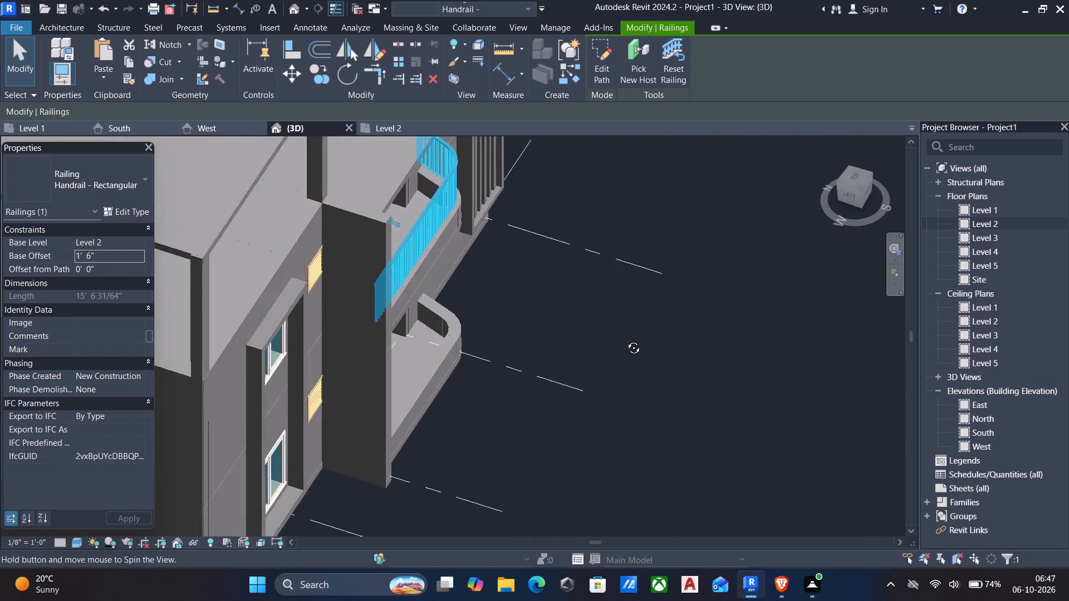
{"action": "middle_click_drag", "start_coordinate": [625, 339], "coordinate": [628, 337], "text": "shift"}
{"action": "key", "text": "Escape"}
{"action": "scroll", "coordinate": [626, 332], "scroll_direction": "down", "scroll_amount": 4}
{"action": "middle_click_drag", "start_coordinate": [636, 337], "coordinate": [581, 268], "text": "shift"}
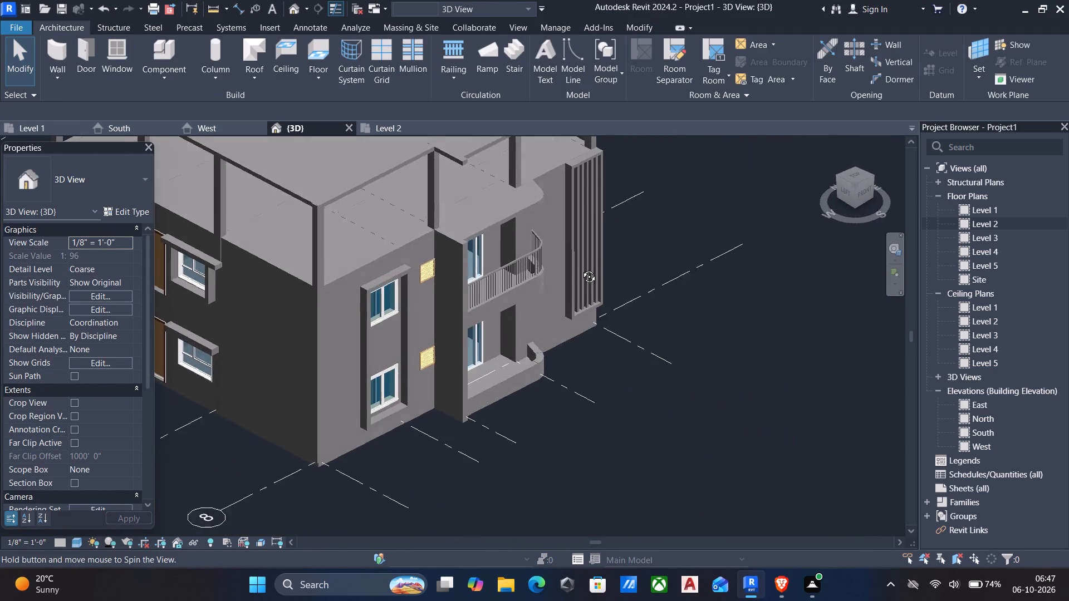
{"action": "middle_click_drag", "start_coordinate": [581, 268], "coordinate": [897, 175], "text": "shift"}
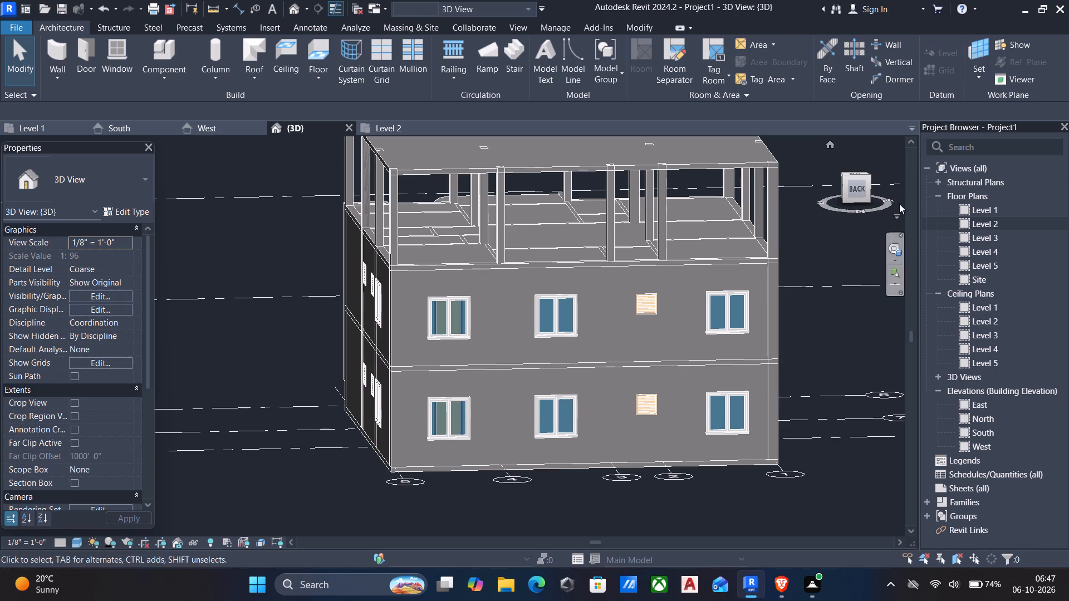
{"action": "scroll", "coordinate": [907, 219], "scroll_direction": "down", "scroll_amount": 1}
{"action": "middle_click_drag", "start_coordinate": [899, 243], "coordinate": [854, 252], "text": "shift"}
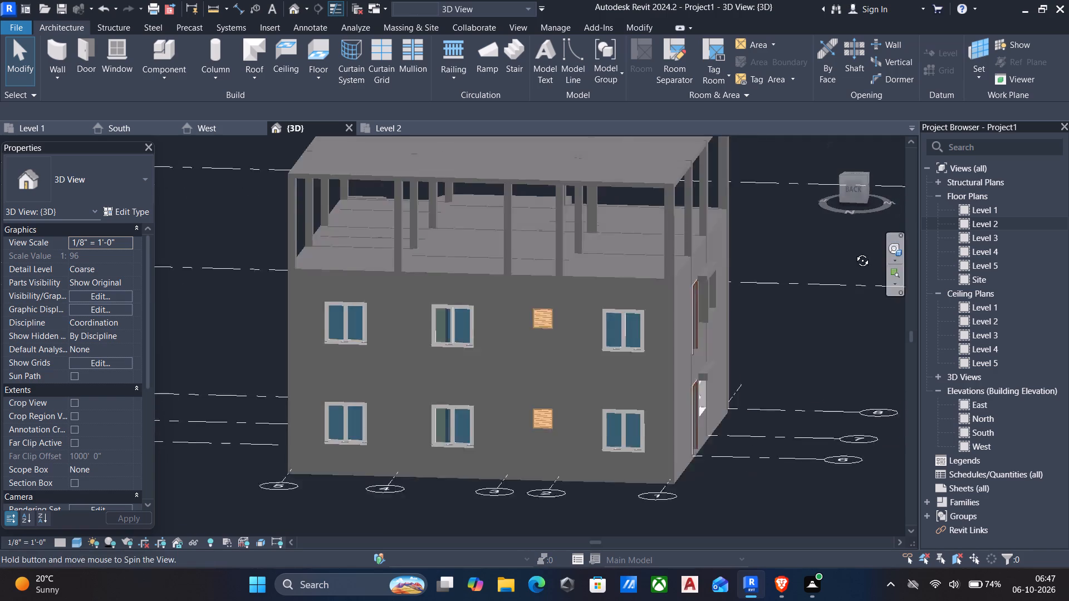
{"action": "middle_click_drag", "start_coordinate": [854, 252], "coordinate": [721, 263], "text": "shift"}
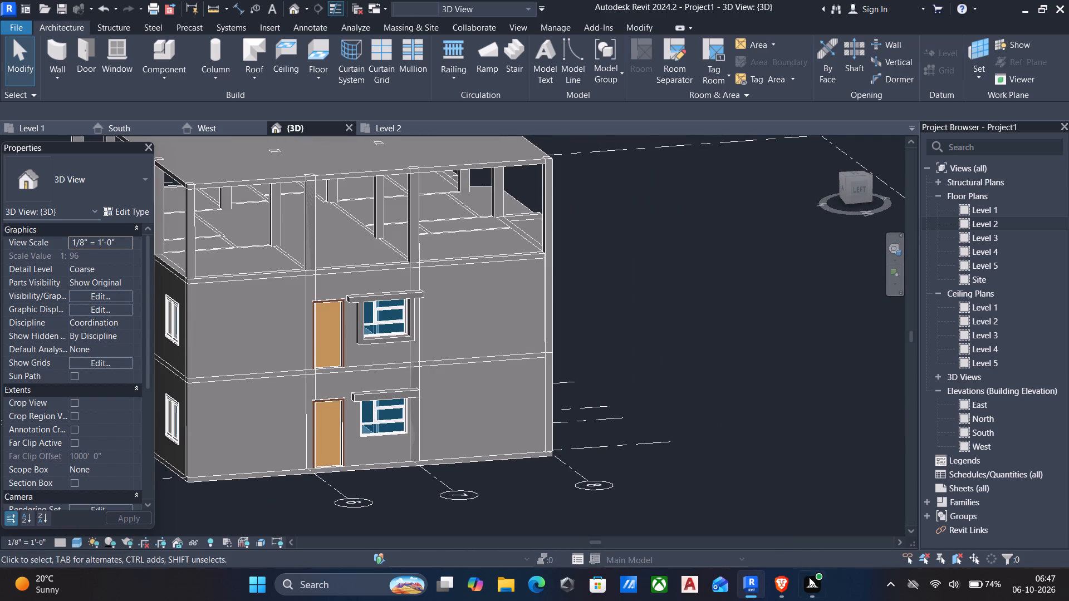
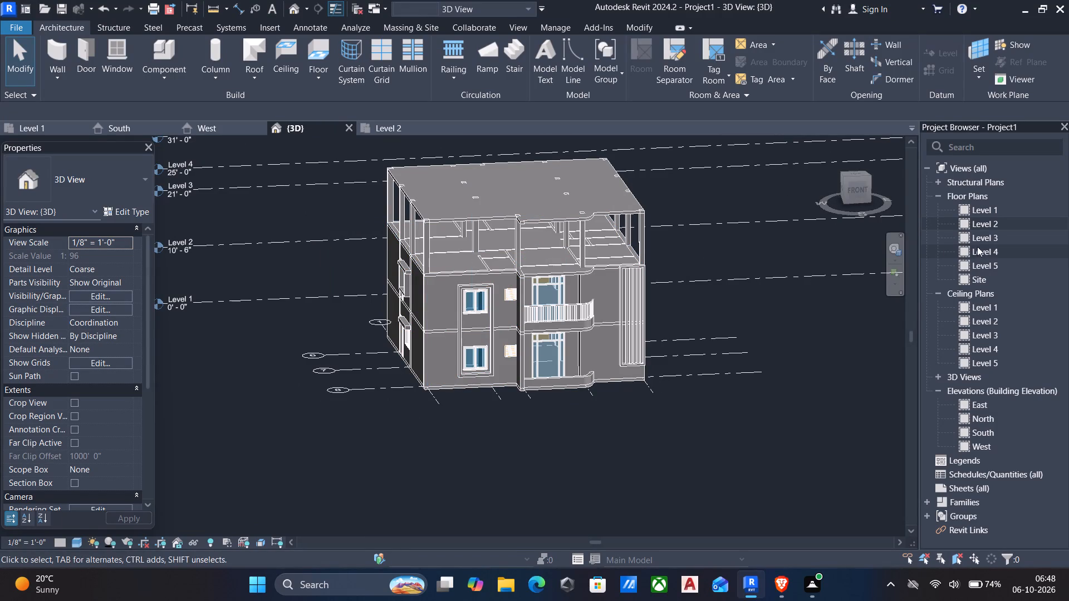
Open the Level 3 floor plan and set its underlay base level to Level 2.
{"action": "double_click", "coordinate": [993, 247]}
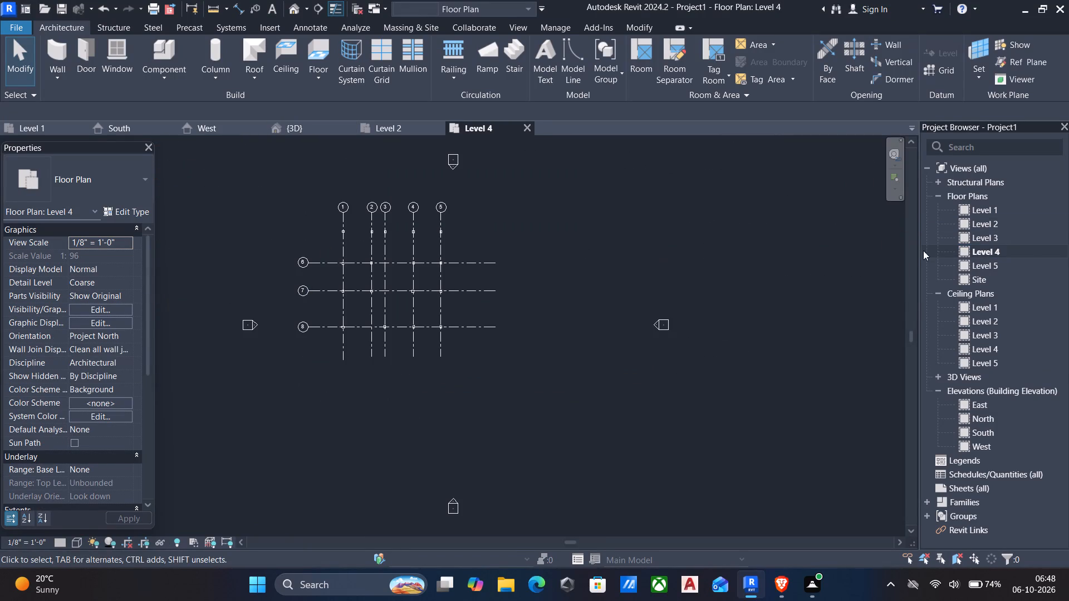
{"action": "double_click", "coordinate": [990, 236]}
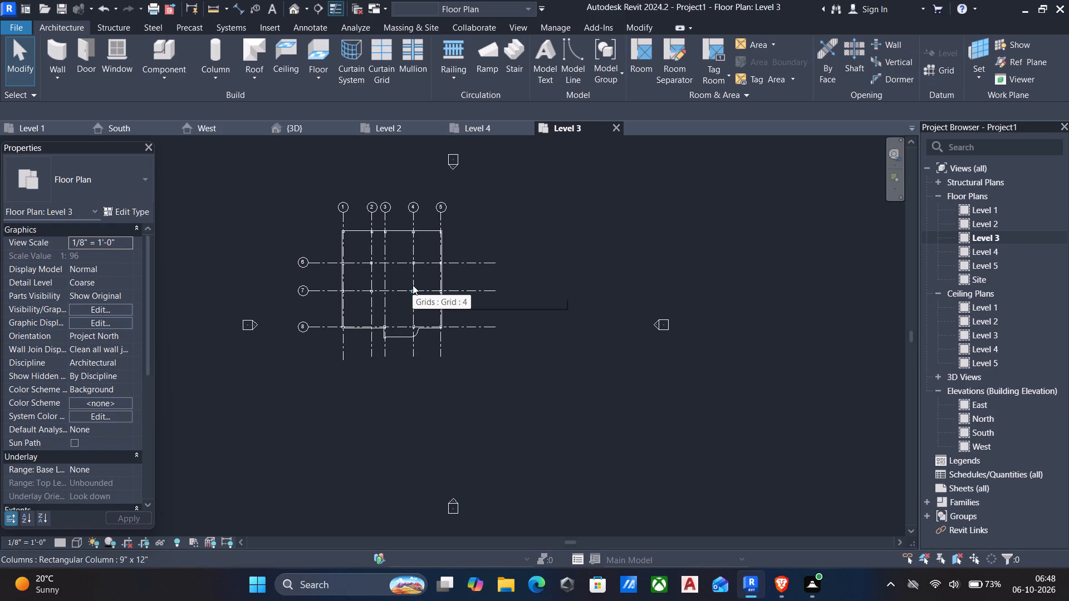
{"action": "scroll", "coordinate": [394, 235], "scroll_direction": "up", "scroll_amount": 3}
{"action": "scroll", "coordinate": [109, 343], "scroll_direction": "down", "scroll_amount": 1}
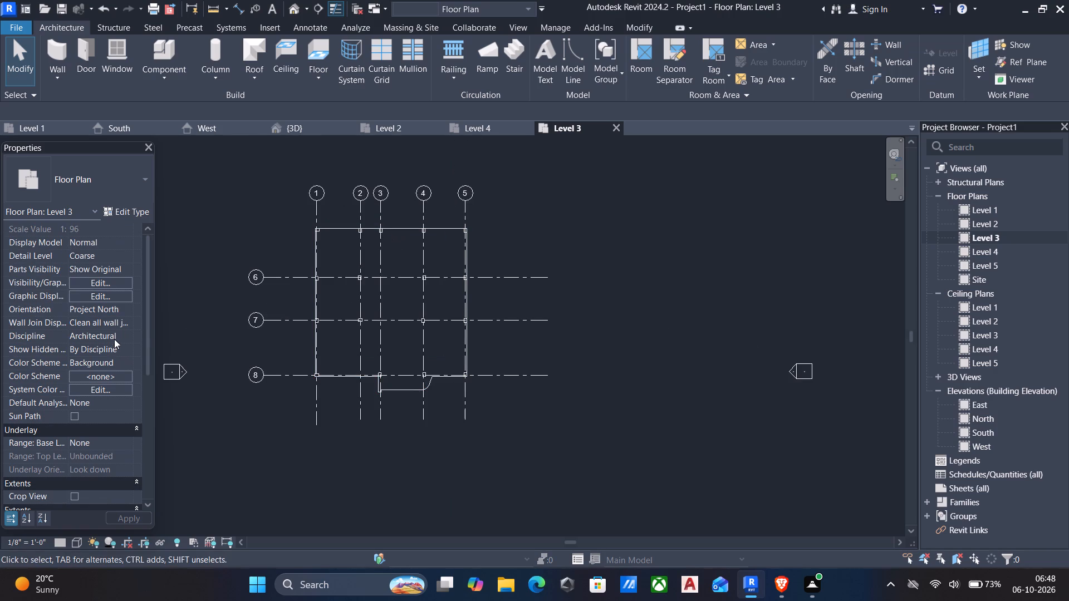
{"action": "left_click", "coordinate": [60, 434]}
{"action": "left_click", "coordinate": [85, 432]}
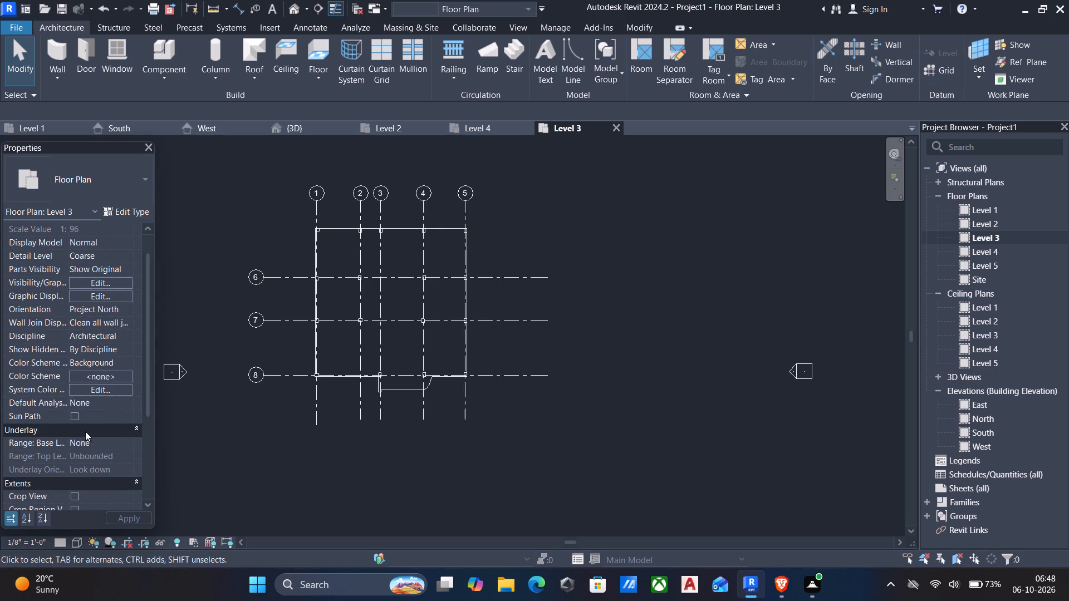
{"action": "left_click", "coordinate": [88, 441]}
{"action": "left_click", "coordinate": [124, 447]}
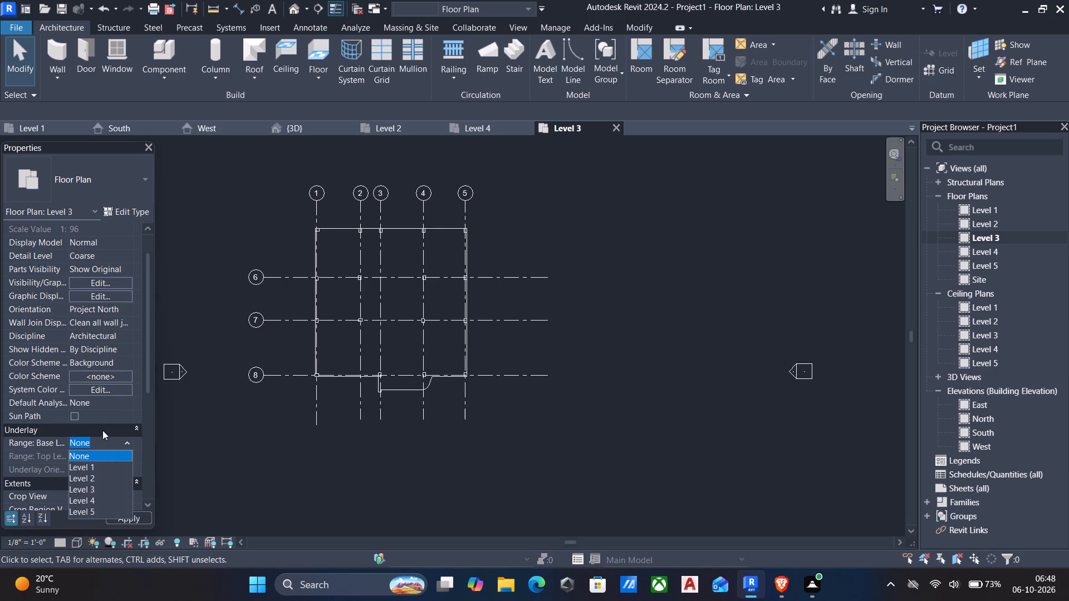
{"action": "left_click", "coordinate": [82, 480]}
{"action": "left_click", "coordinate": [134, 515]}
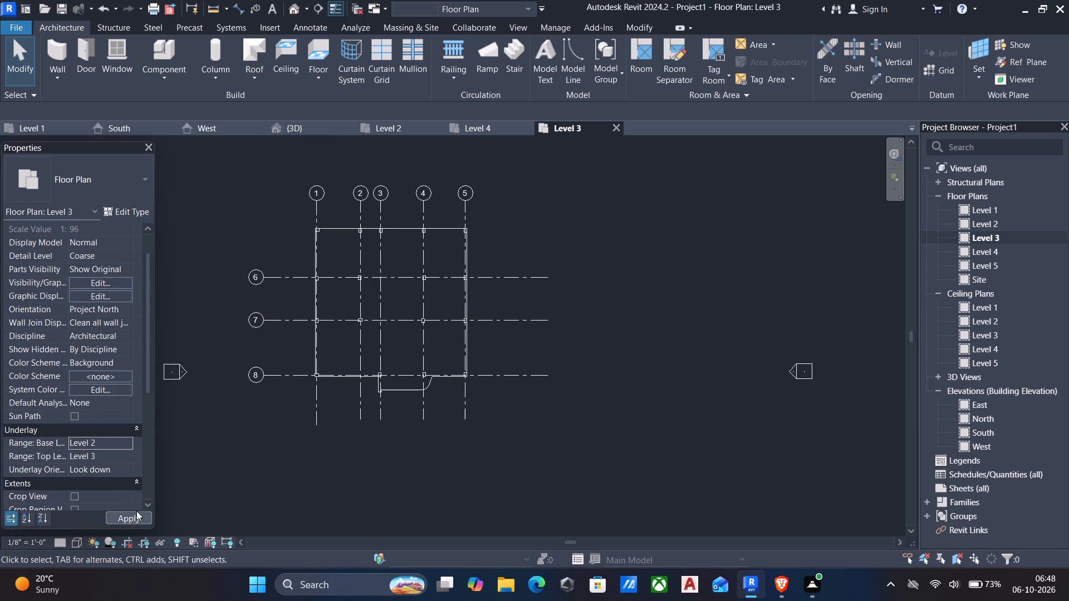
Start a 4.5" basic wall on Level 3, placed by picking existing edges.
{"action": "scroll", "coordinate": [364, 226], "scroll_direction": "up", "scroll_amount": 4}
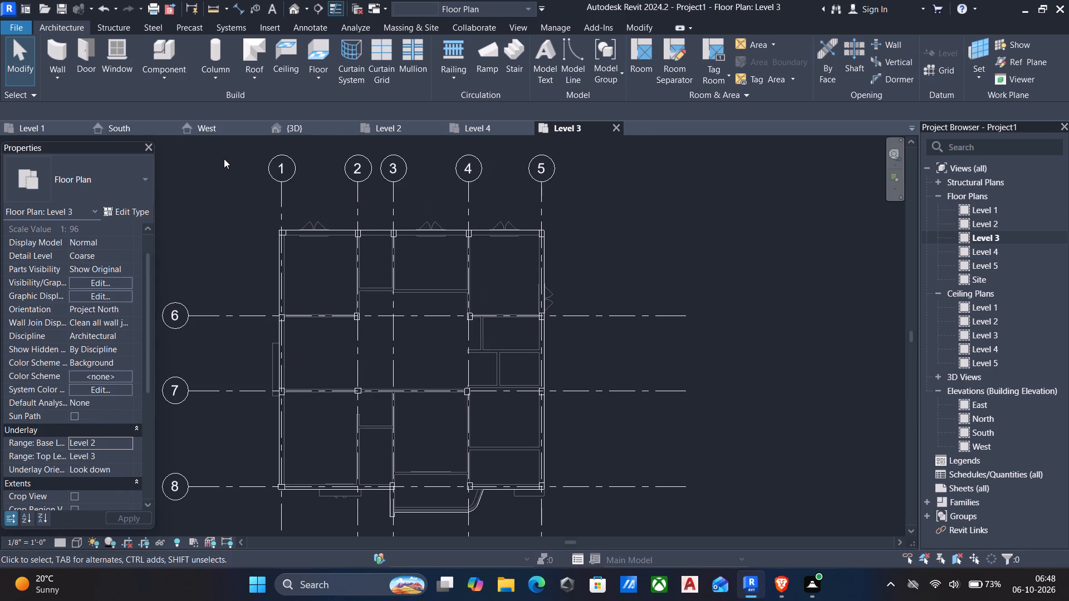
{"action": "type", "text": "wa"}
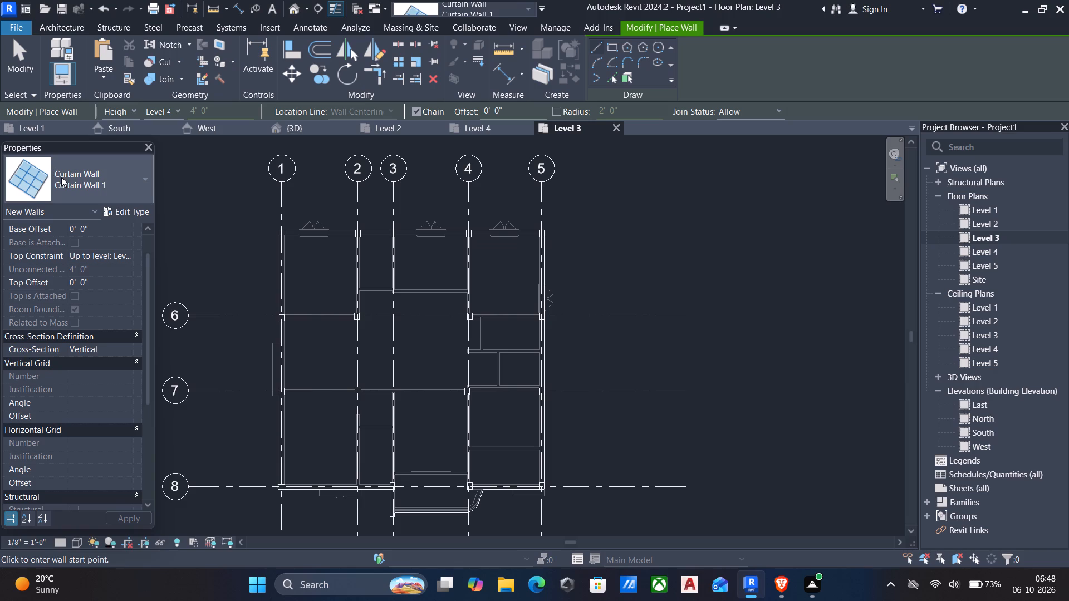
{"action": "left_click", "coordinate": [134, 186]}
{"action": "scroll", "coordinate": [81, 302], "scroll_direction": "up", "scroll_amount": 11}
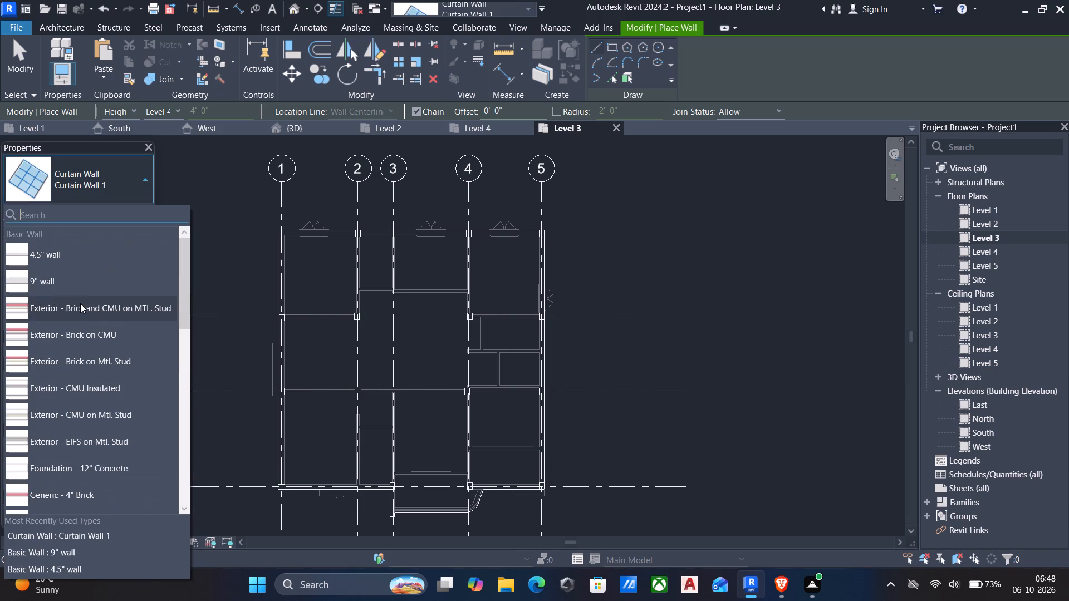
{"action": "left_click", "coordinate": [100, 254]}
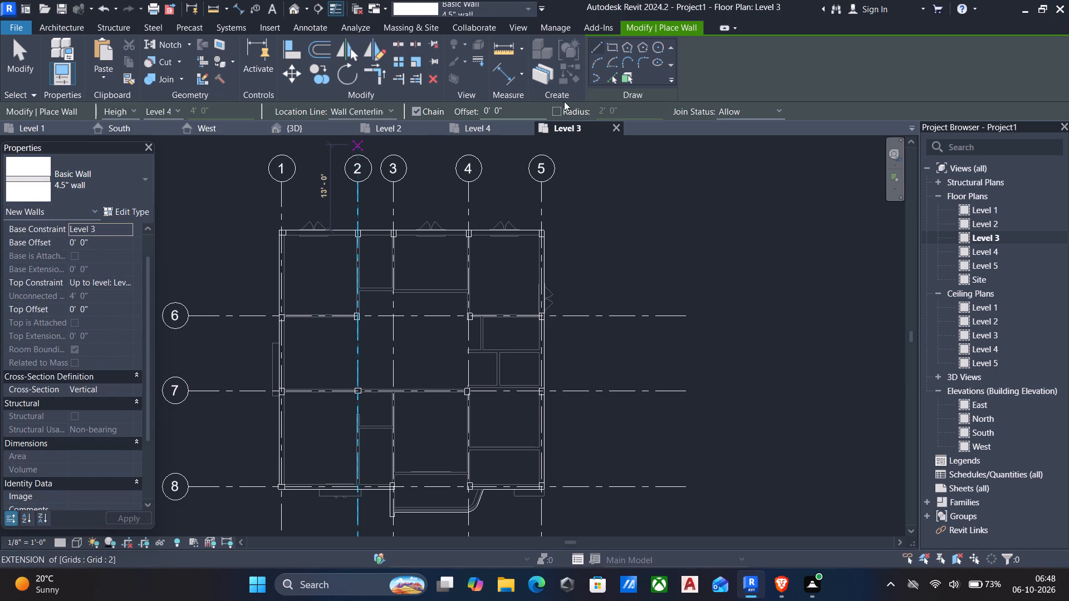
{"action": "left_click", "coordinate": [613, 79]}
{"action": "scroll", "coordinate": [418, 222], "scroll_direction": "up", "scroll_amount": 3}
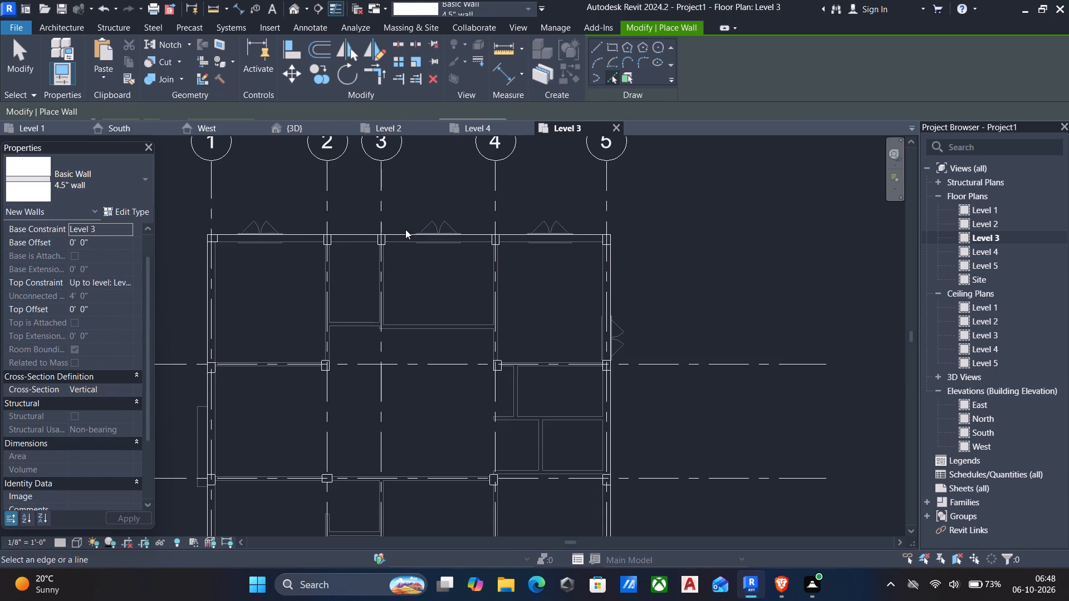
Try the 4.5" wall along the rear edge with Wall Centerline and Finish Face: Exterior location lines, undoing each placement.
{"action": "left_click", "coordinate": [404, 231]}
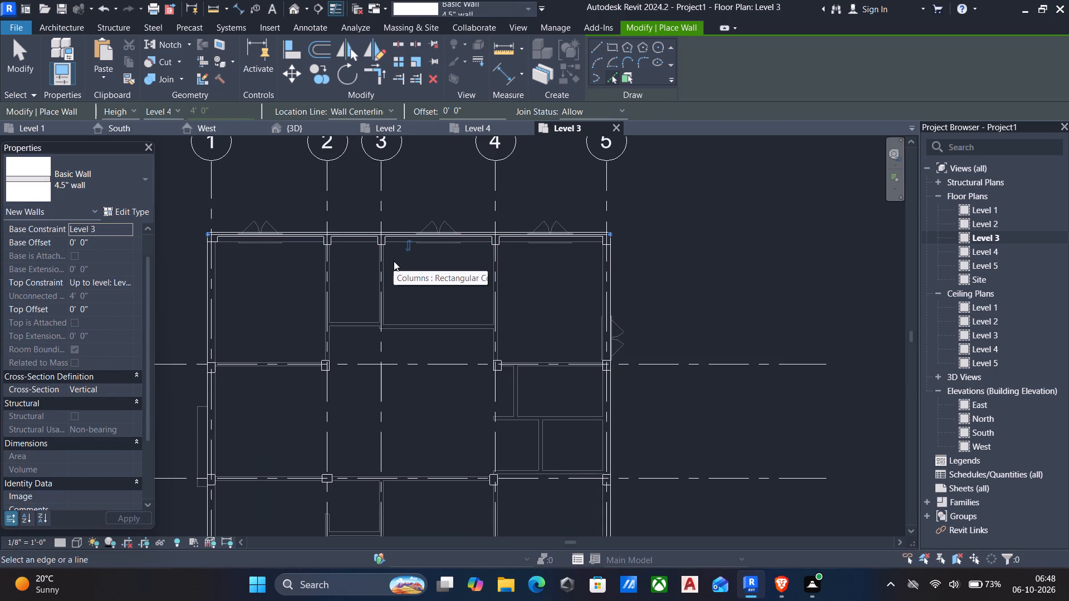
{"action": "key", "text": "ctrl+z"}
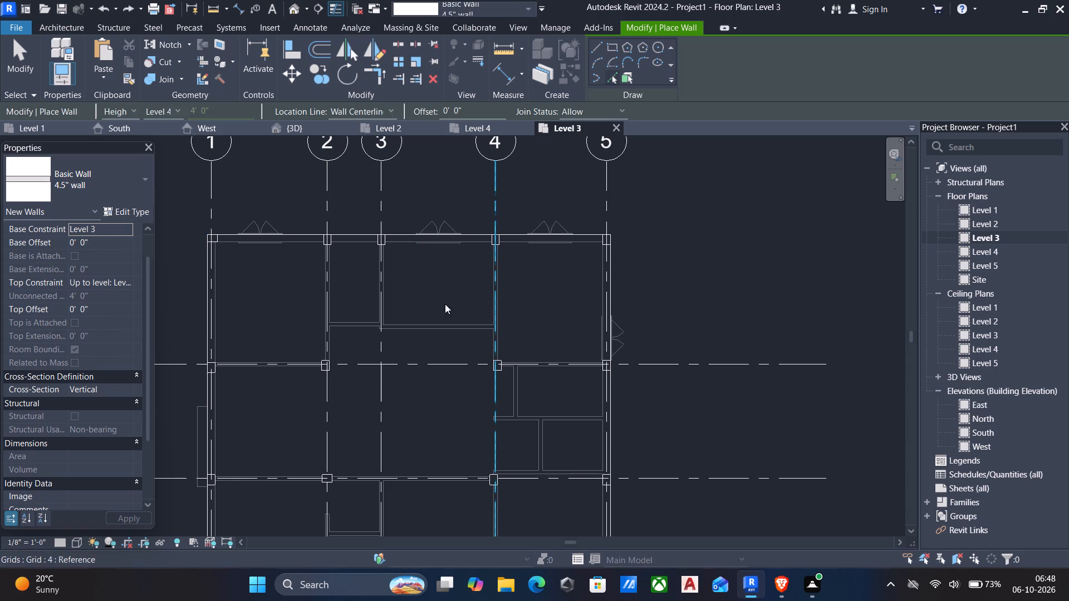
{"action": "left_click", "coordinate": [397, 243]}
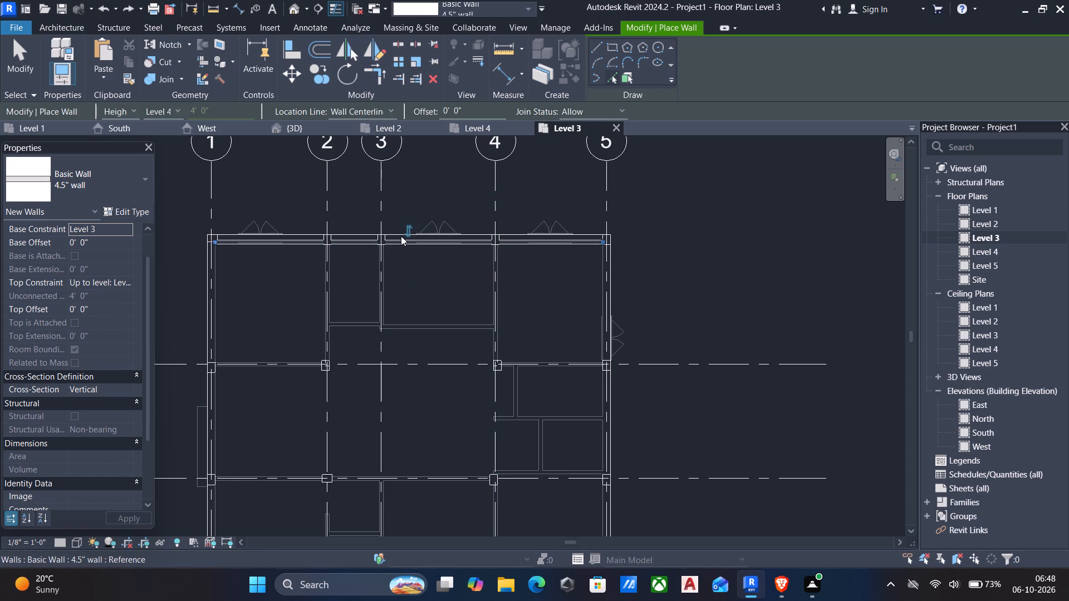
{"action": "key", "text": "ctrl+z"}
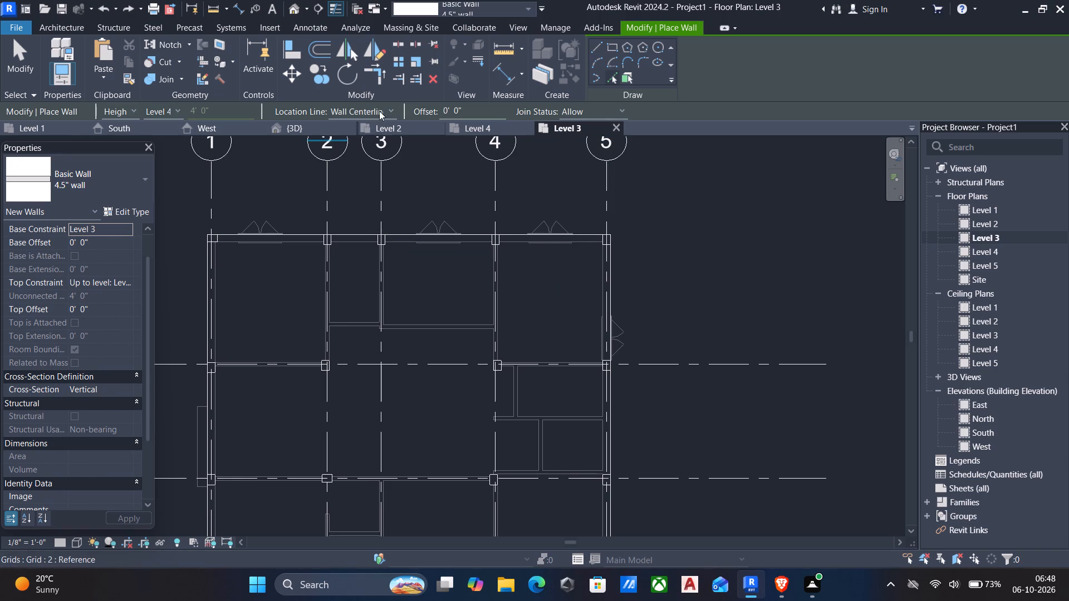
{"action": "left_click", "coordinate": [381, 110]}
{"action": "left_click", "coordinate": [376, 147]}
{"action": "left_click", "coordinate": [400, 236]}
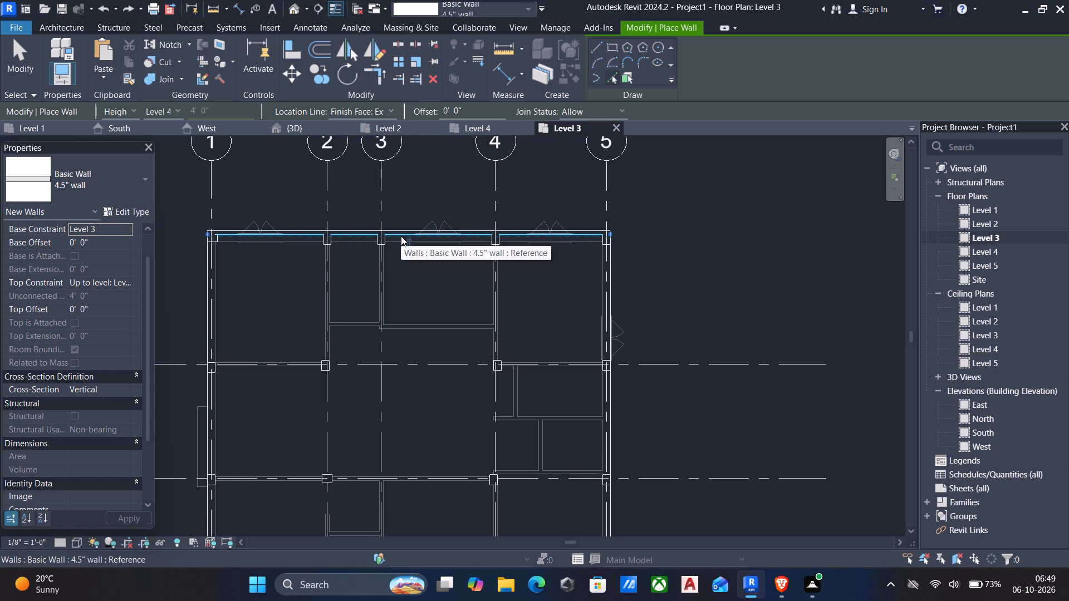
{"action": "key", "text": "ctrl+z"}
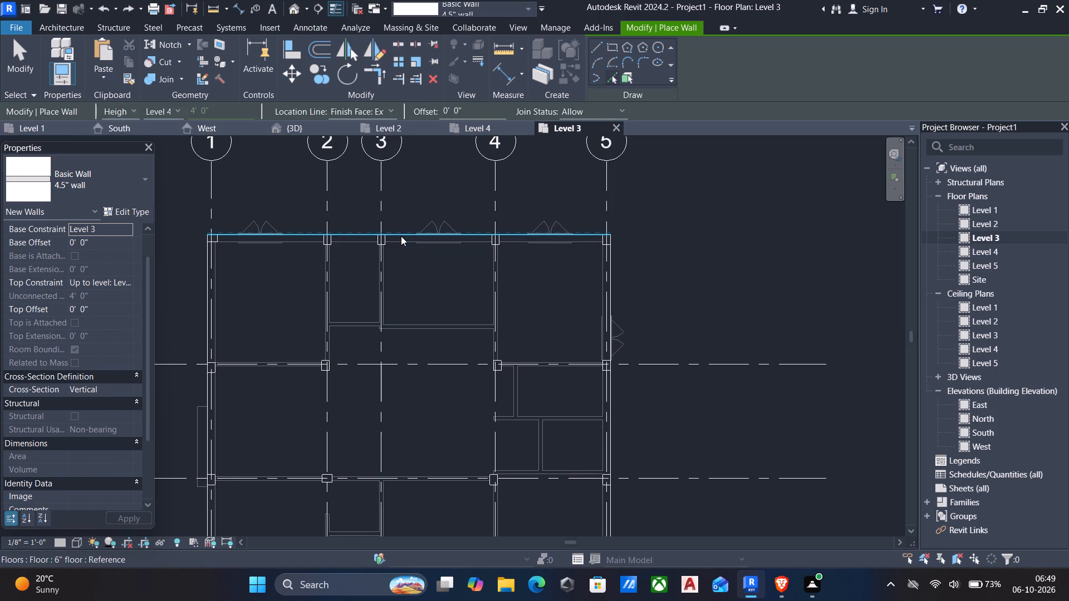
Set the wall location line to Finish Face: Interior and place 4.5" walls along the rear and east floor edges.
{"action": "left_click", "coordinate": [390, 114]}
{"action": "left_click", "coordinate": [382, 160]}
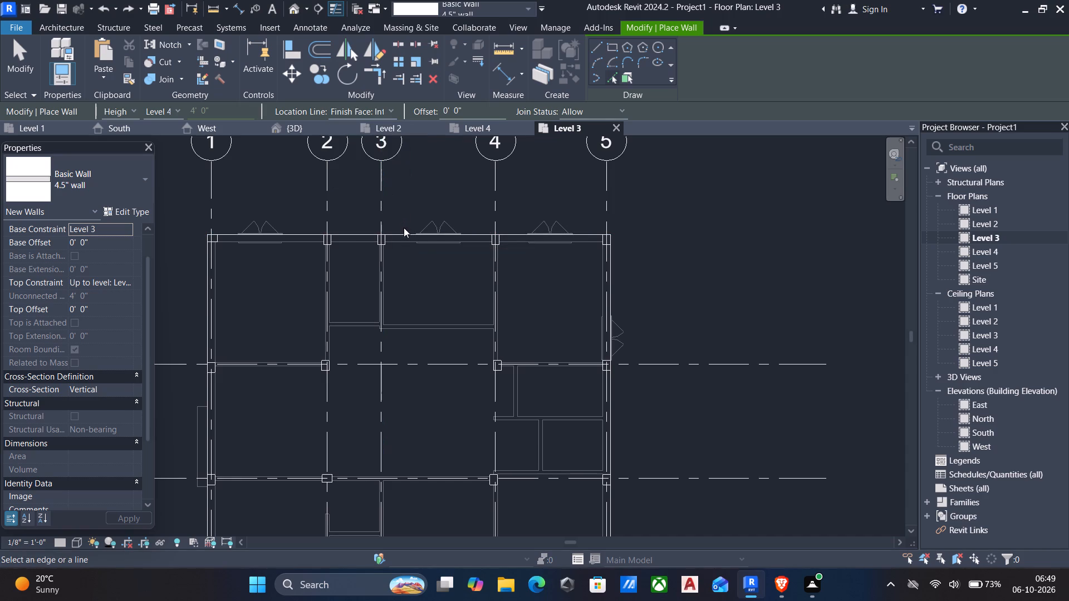
{"action": "left_click", "coordinate": [396, 234]}
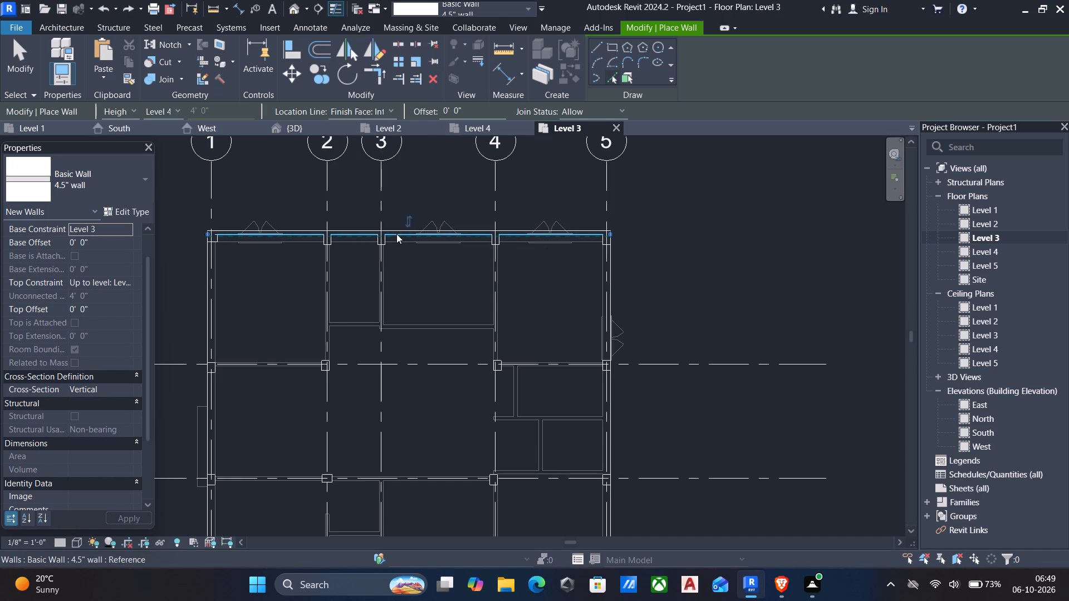
{"action": "key", "text": "ctrl+z"}
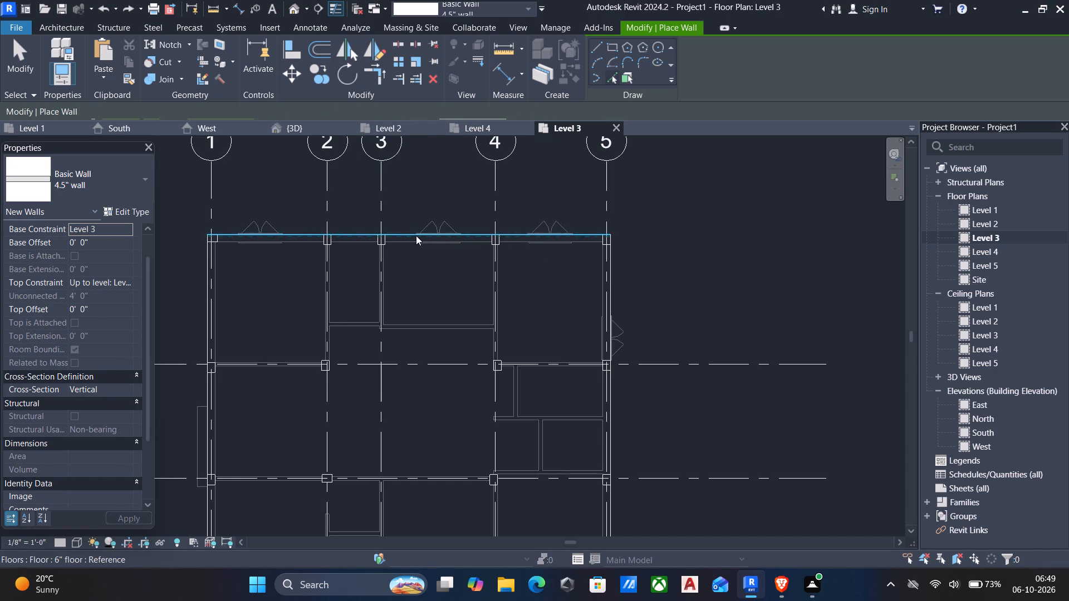
{"action": "scroll", "coordinate": [416, 235], "scroll_direction": "up", "scroll_amount": 3}
{"action": "left_click", "coordinate": [416, 235]}
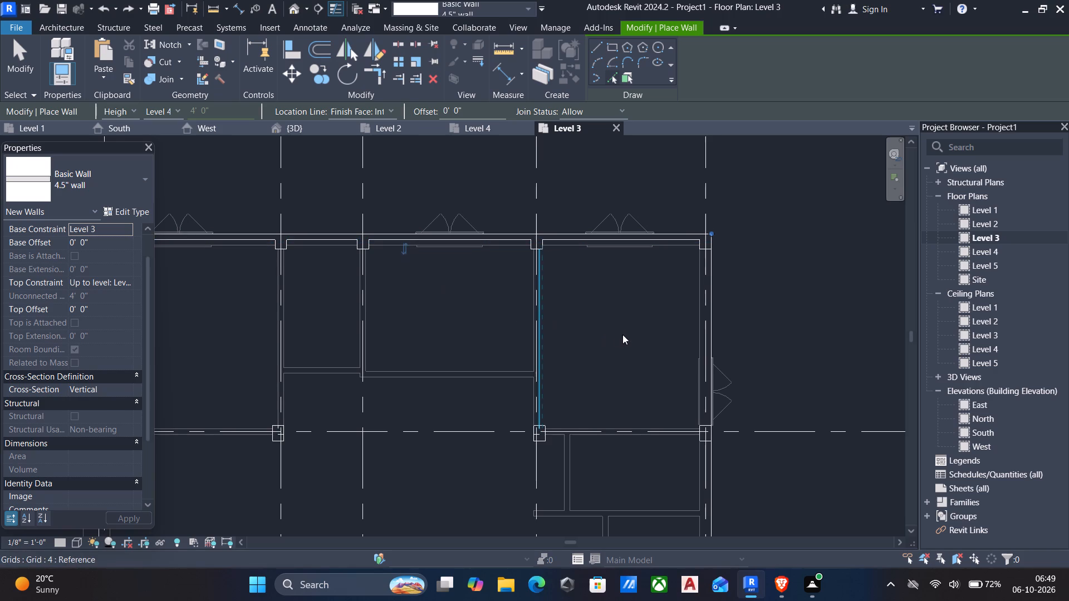
{"action": "left_click", "coordinate": [710, 322]}
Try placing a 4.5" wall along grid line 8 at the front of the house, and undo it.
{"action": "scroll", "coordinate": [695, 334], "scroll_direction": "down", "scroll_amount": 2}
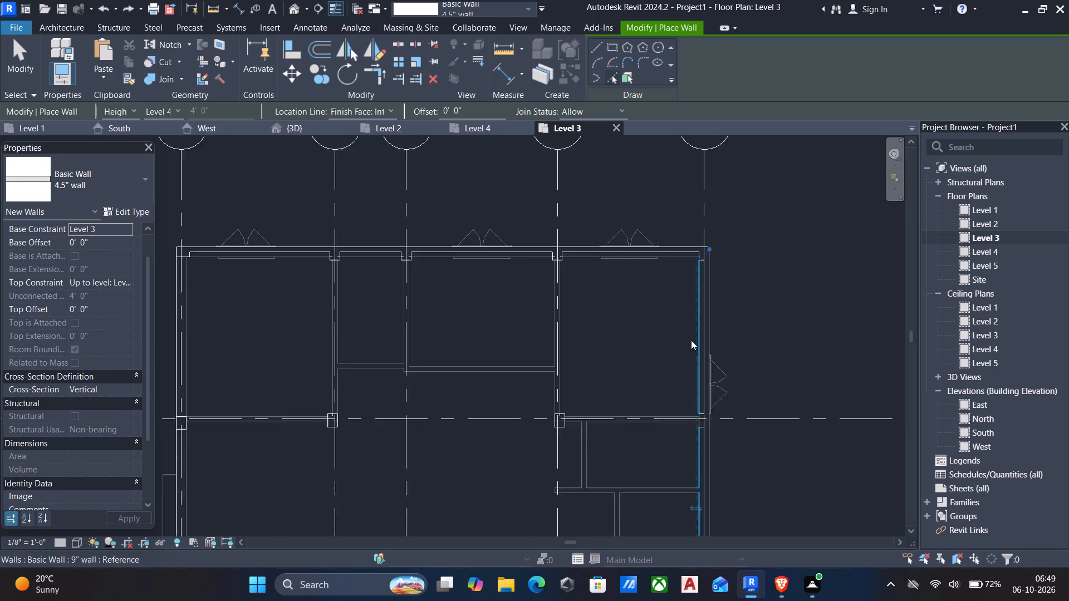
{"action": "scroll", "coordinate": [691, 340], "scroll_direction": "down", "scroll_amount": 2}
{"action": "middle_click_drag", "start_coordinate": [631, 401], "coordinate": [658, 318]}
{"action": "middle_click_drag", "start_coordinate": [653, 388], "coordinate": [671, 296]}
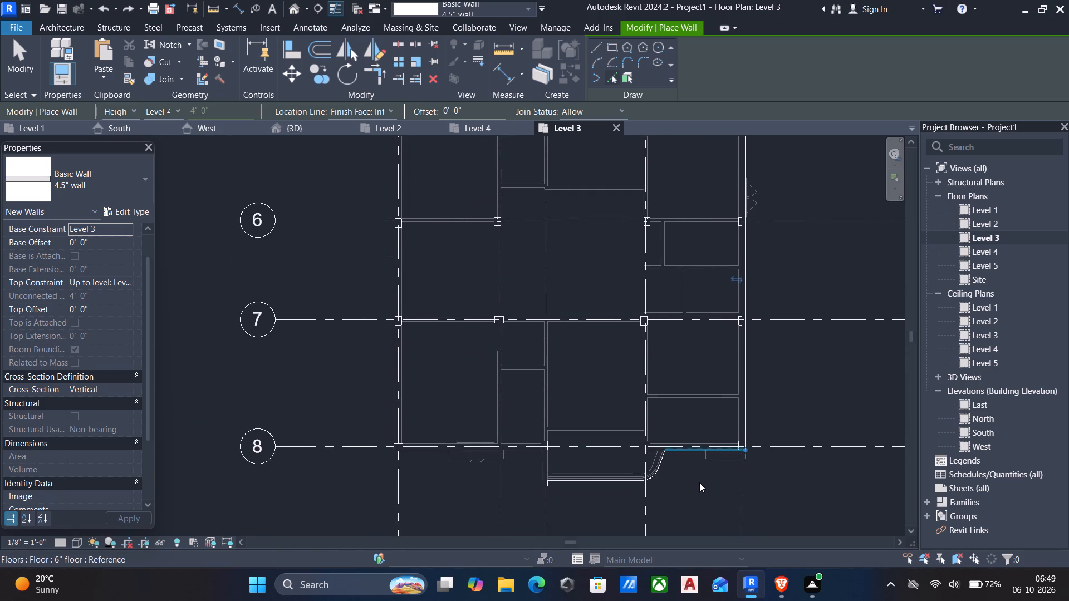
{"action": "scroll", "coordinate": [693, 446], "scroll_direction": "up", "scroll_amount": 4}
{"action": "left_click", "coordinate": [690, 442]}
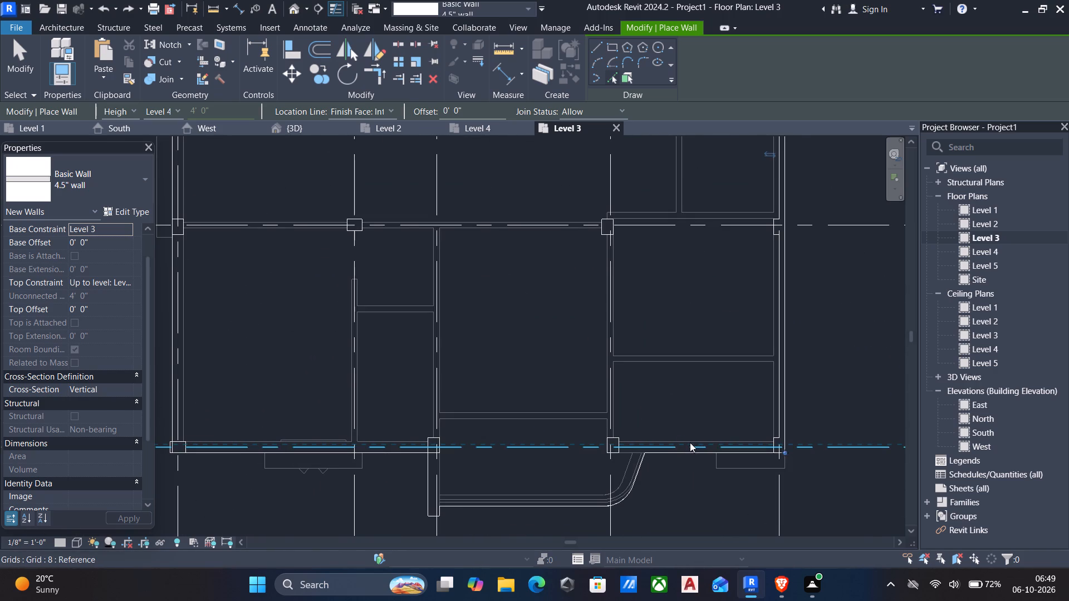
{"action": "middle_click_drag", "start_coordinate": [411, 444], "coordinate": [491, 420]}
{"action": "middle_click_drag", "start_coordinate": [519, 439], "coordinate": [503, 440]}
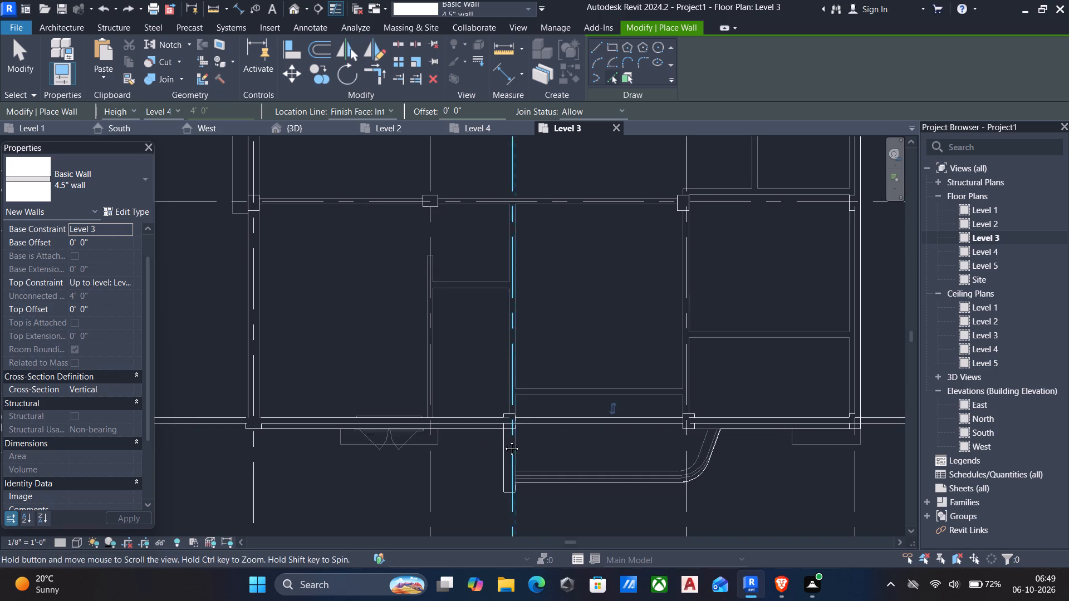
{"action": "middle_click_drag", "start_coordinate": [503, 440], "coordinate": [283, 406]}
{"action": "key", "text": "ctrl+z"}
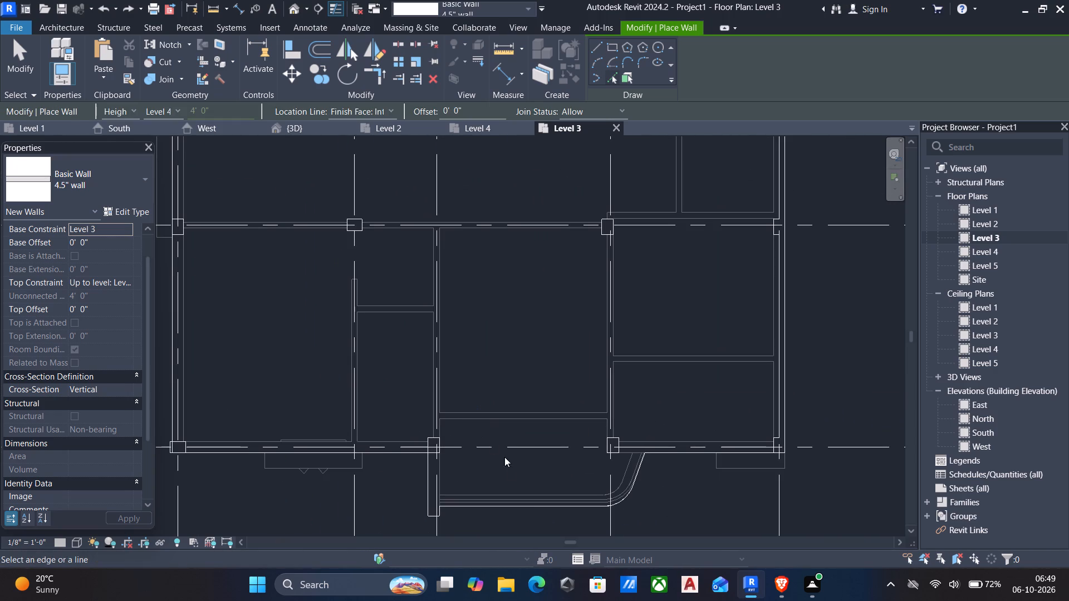
Place 4.5" walls along the front floor edges on both sides of the balcony and along the west floor edge.
{"action": "scroll", "coordinate": [715, 458], "scroll_direction": "up", "scroll_amount": 2}
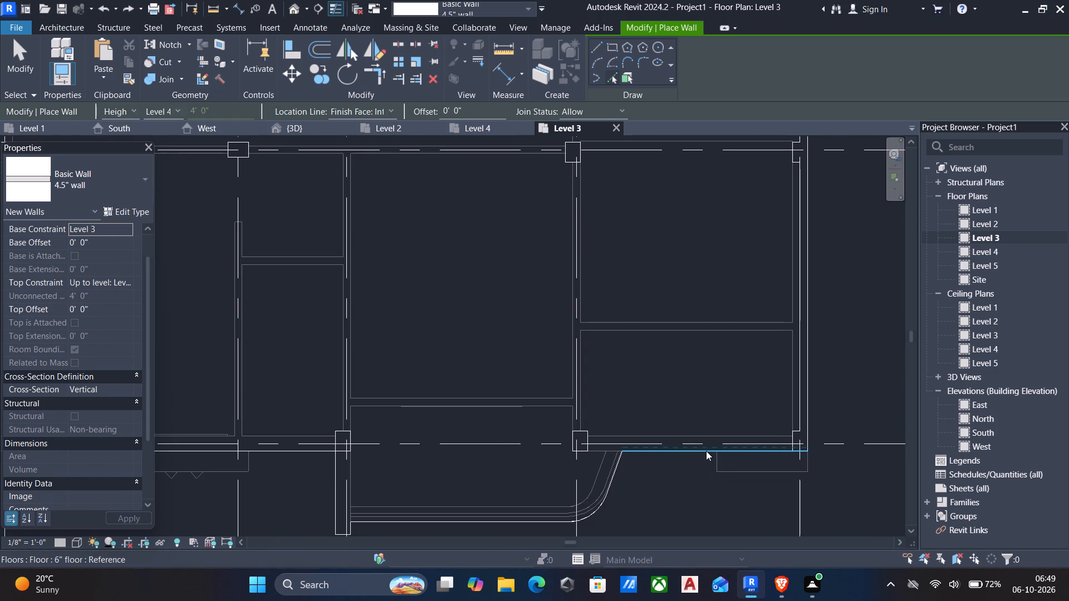
{"action": "left_click", "coordinate": [706, 451]}
{"action": "middle_click_drag", "start_coordinate": [303, 462], "coordinate": [420, 452]}
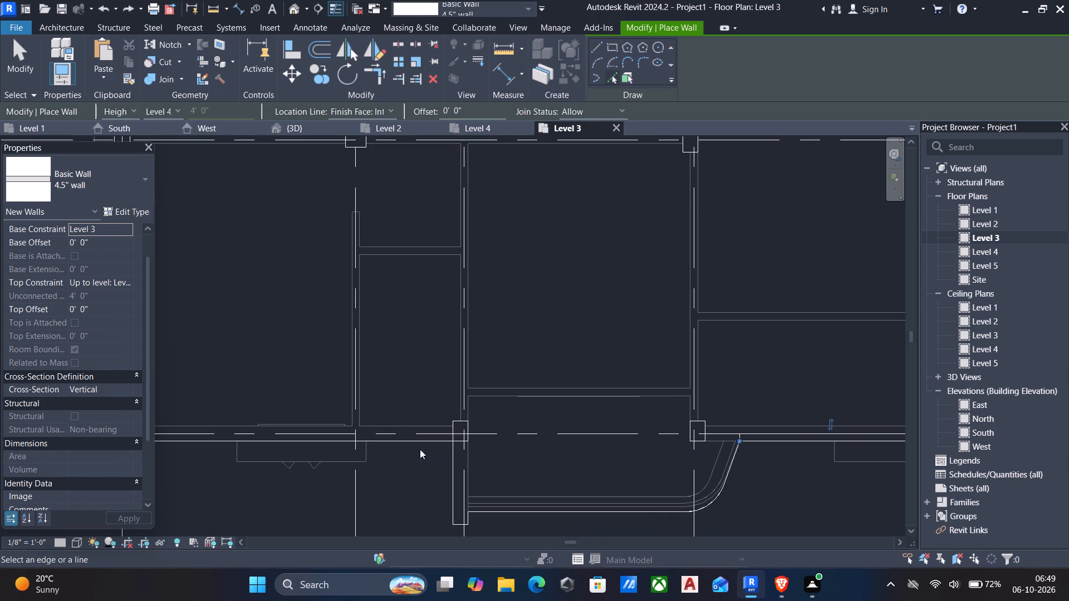
{"action": "left_click", "coordinate": [403, 439]}
{"action": "scroll", "coordinate": [384, 456], "scroll_direction": "down", "scroll_amount": 2}
{"action": "middle_click_drag", "start_coordinate": [389, 460], "coordinate": [625, 489]}
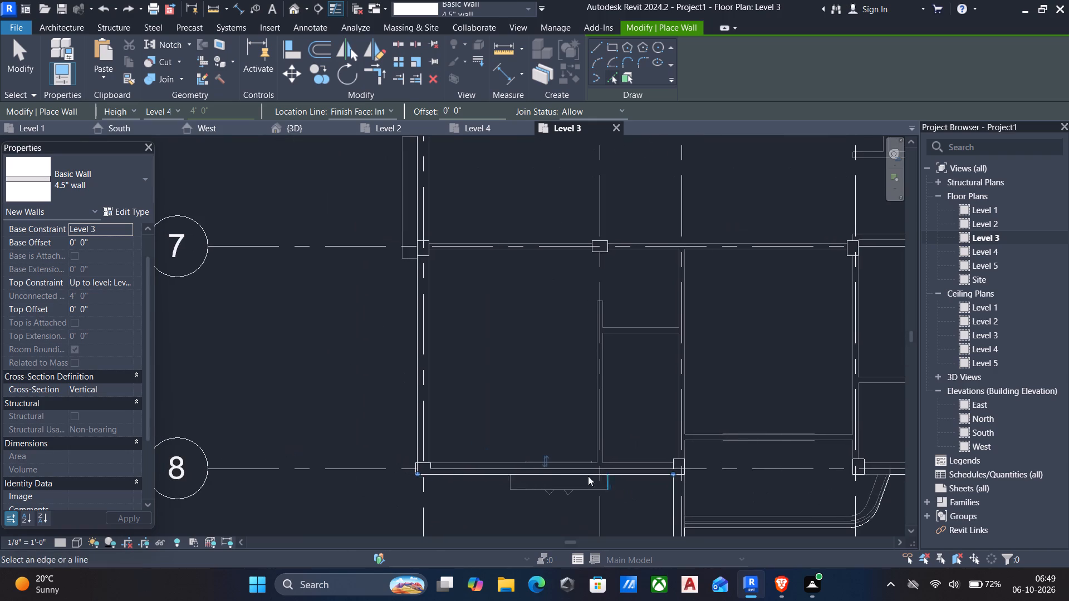
{"action": "left_click", "coordinate": [415, 418]}
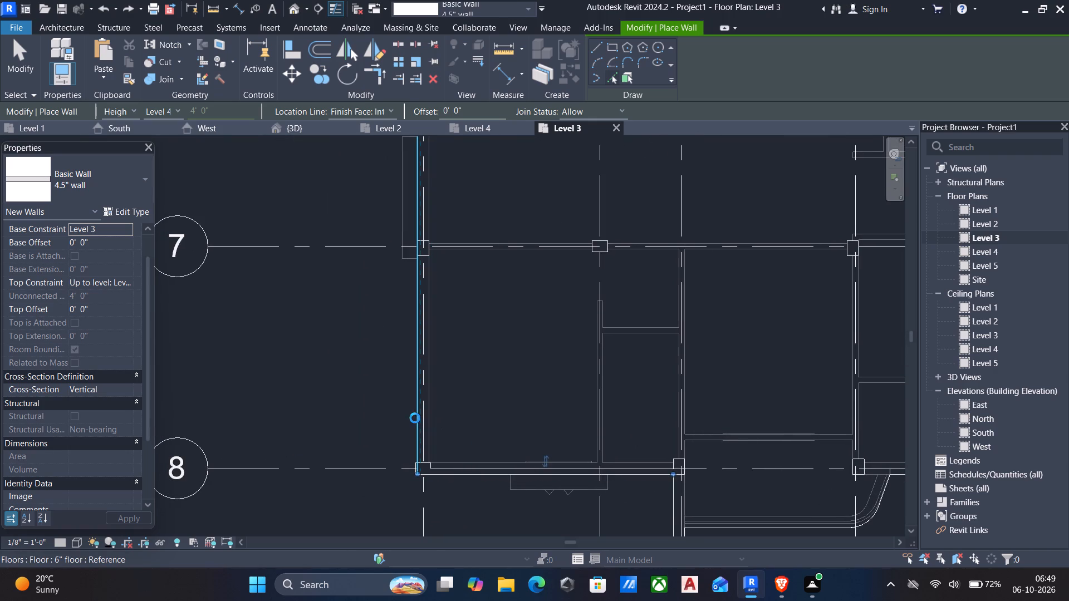
In the 3D view, copy the Level 2 front balcony railing and paste it aligned to Level 3.
{"action": "left_click", "coordinate": [320, 127]}
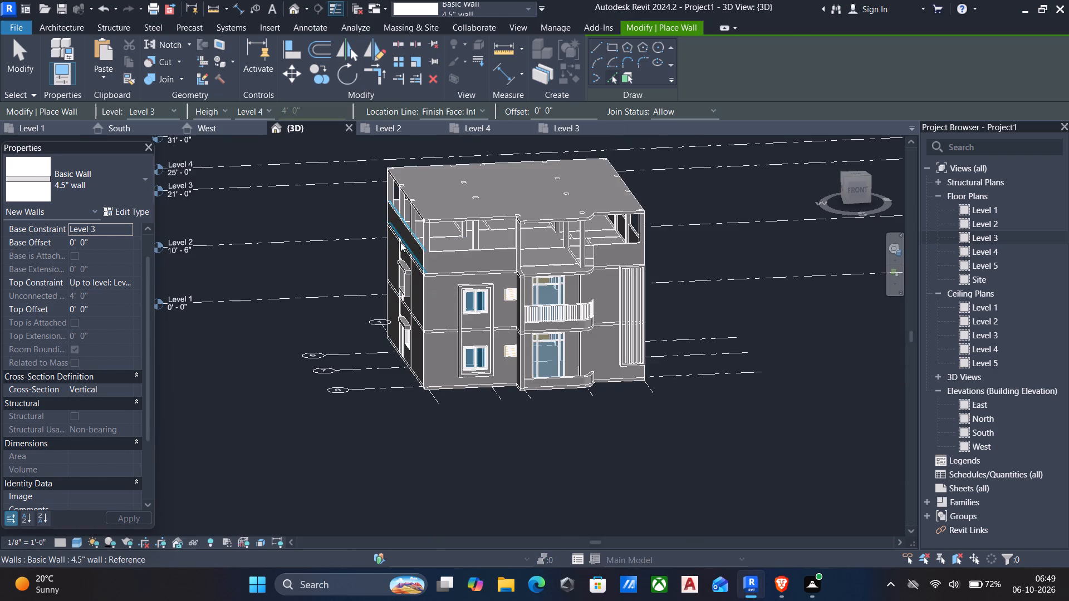
{"action": "scroll", "coordinate": [493, 262], "scroll_direction": "up", "scroll_amount": 3}
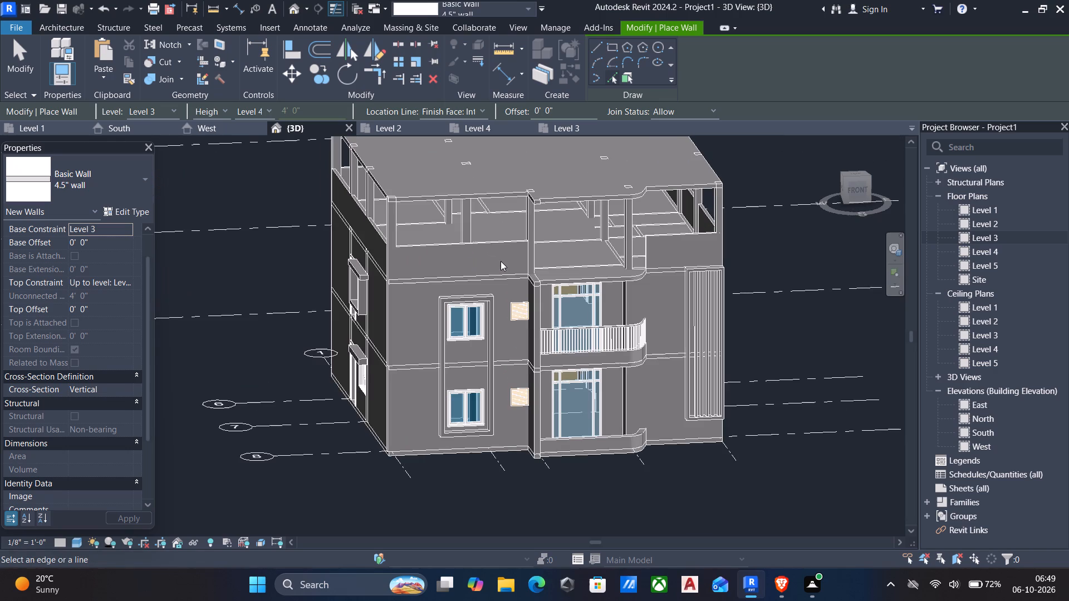
{"action": "key", "text": "Escape"}
{"action": "middle_click_drag", "start_coordinate": [444, 319], "coordinate": [469, 295], "text": "shift"}
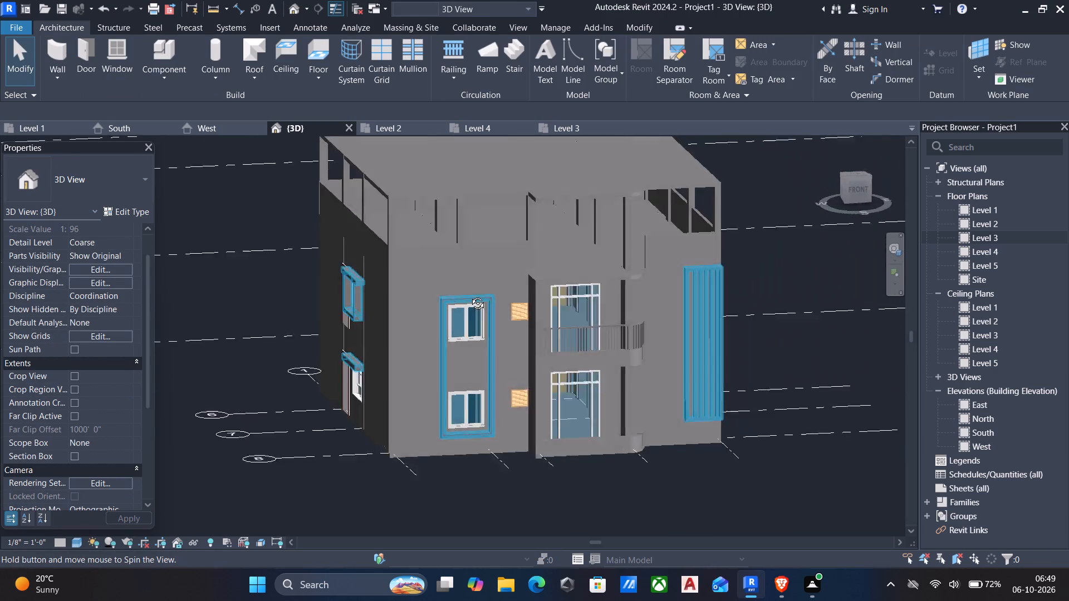
{"action": "middle_click_drag", "start_coordinate": [469, 295], "coordinate": [365, 282], "text": "shift"}
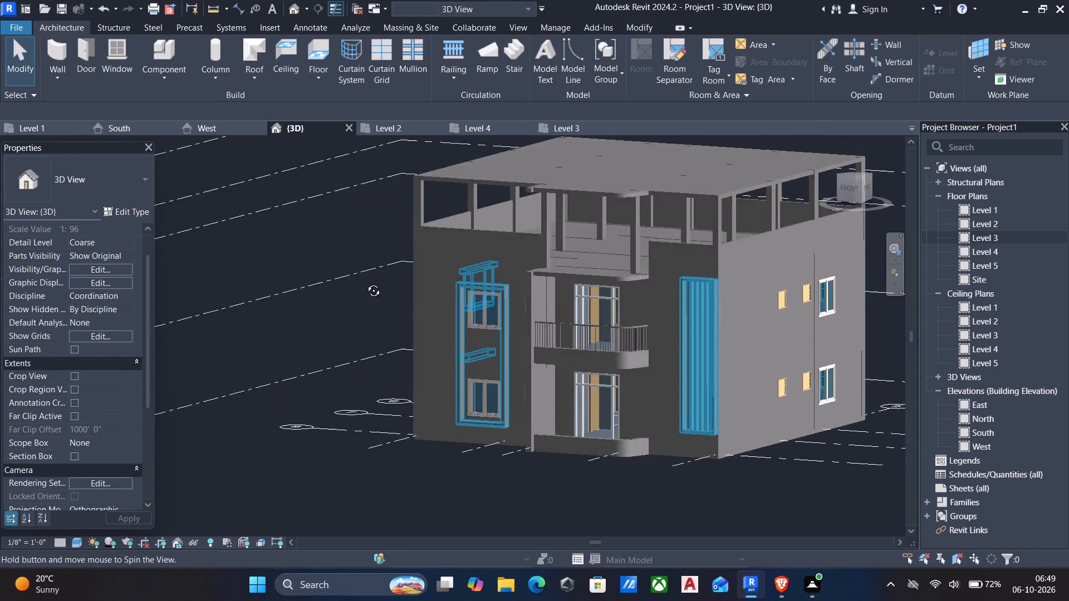
{"action": "middle_click_drag", "start_coordinate": [365, 282], "coordinate": [433, 306], "text": "shift"}
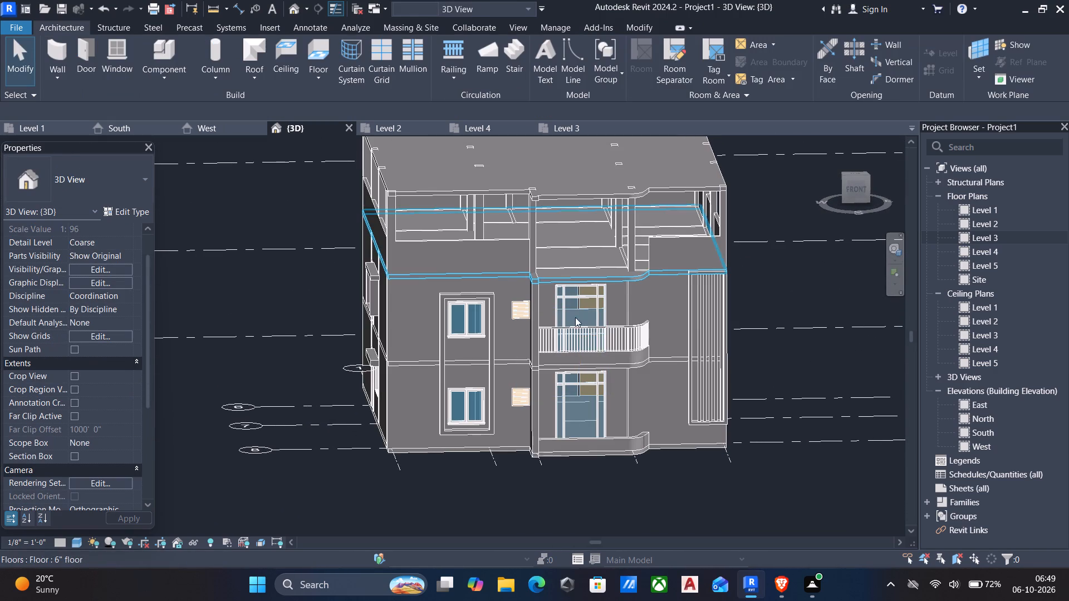
{"action": "scroll", "coordinate": [638, 333], "scroll_direction": "up", "scroll_amount": 5}
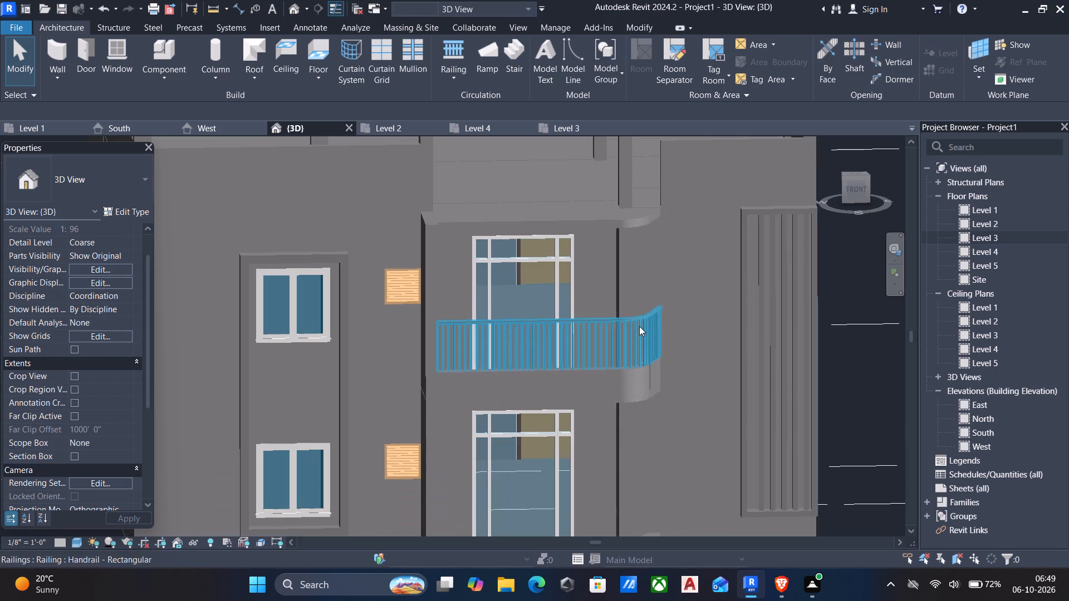
{"action": "left_click", "coordinate": [639, 326]}
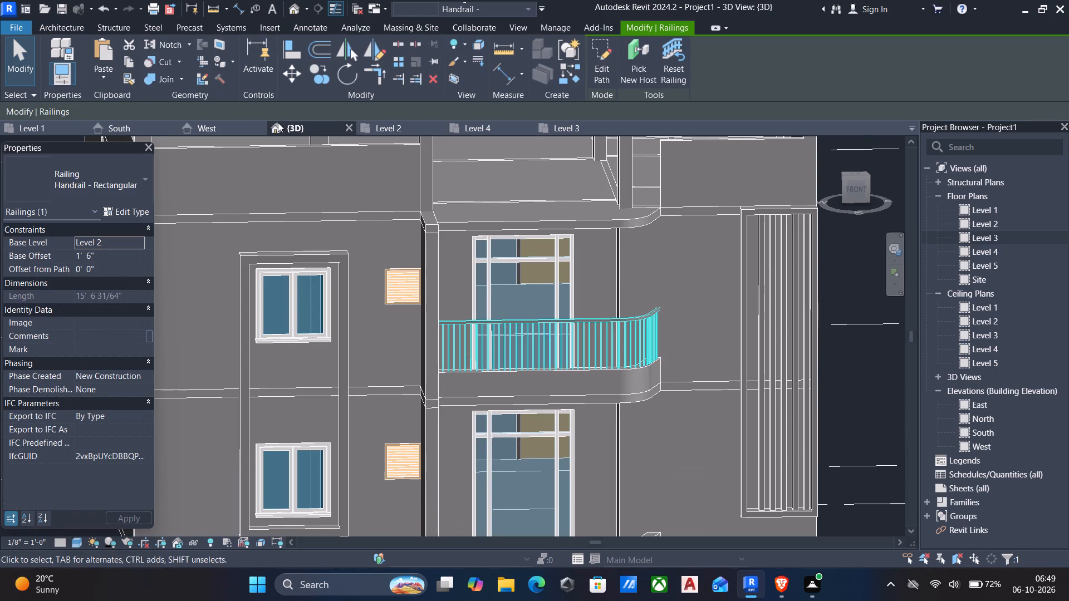
{"action": "left_click", "coordinate": [129, 60]}
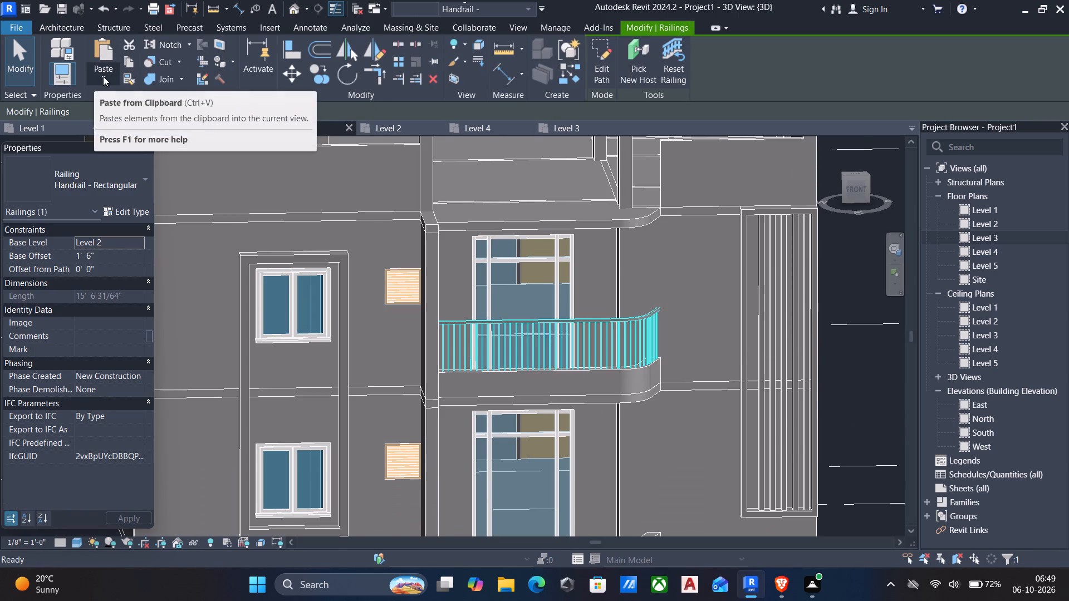
{"action": "left_click", "coordinate": [103, 77]}
{"action": "left_click", "coordinate": [141, 122]}
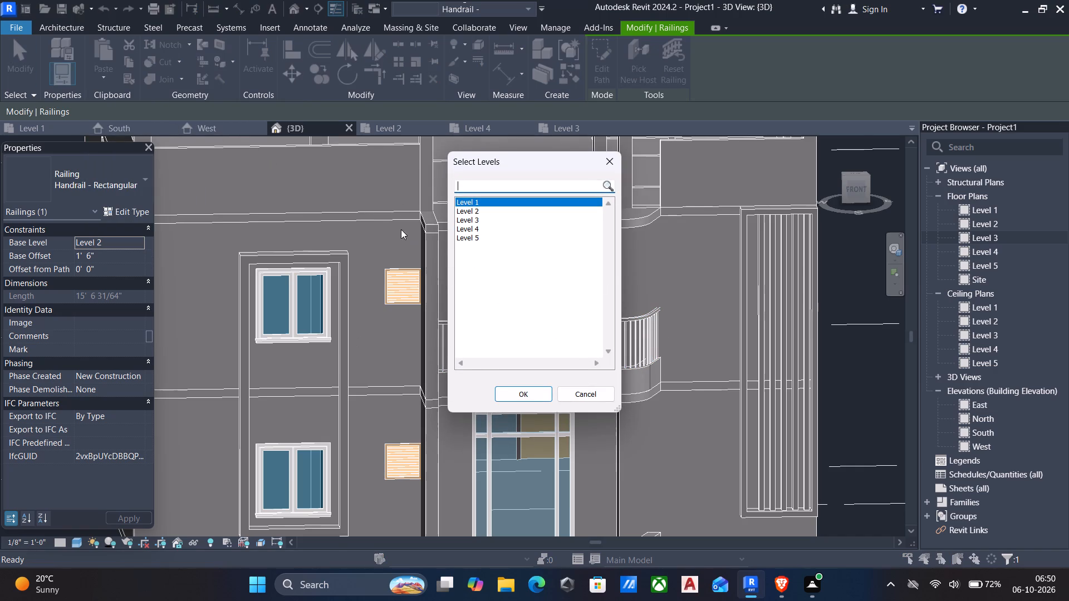
{"action": "left_click", "coordinate": [474, 225]}
{"action": "left_click", "coordinate": [470, 220]}
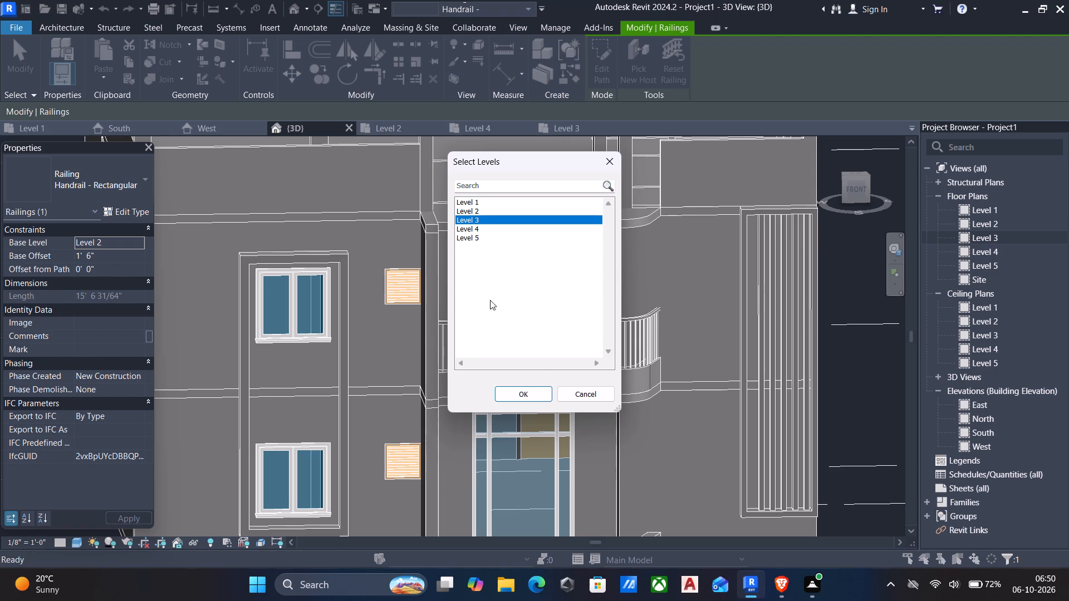
{"action": "left_click", "coordinate": [533, 385]}
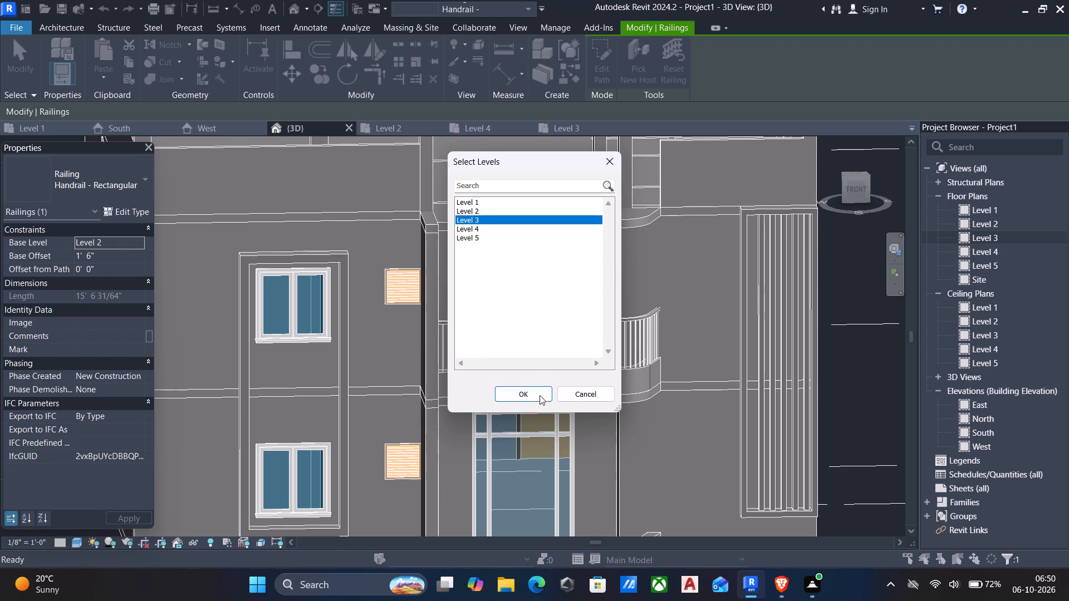
{"action": "left_click", "coordinate": [538, 398]}
Set the base offset of the Level 3 balcony railing to 0'.
{"action": "scroll", "coordinate": [534, 393], "scroll_direction": "down", "scroll_amount": 4}
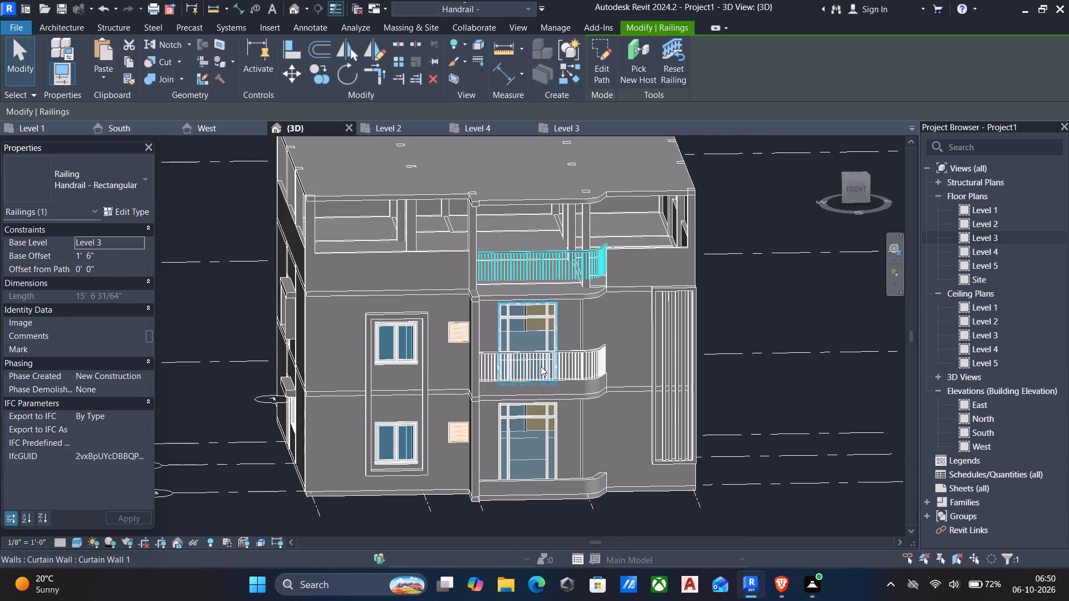
{"action": "scroll", "coordinate": [521, 299], "scroll_direction": "up", "scroll_amount": 7}
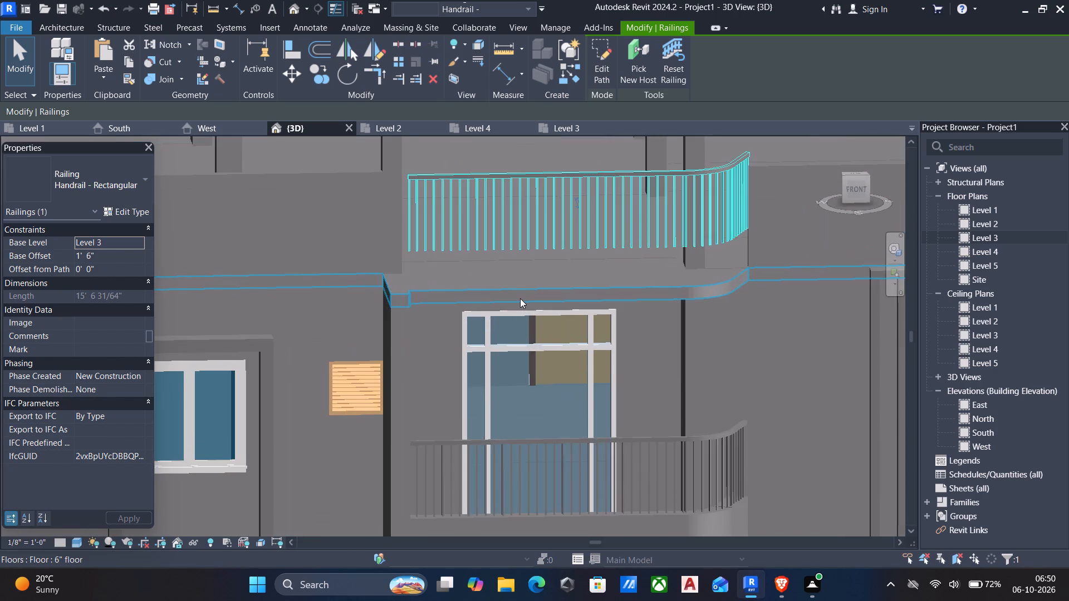
{"action": "left_click", "coordinate": [116, 252]}
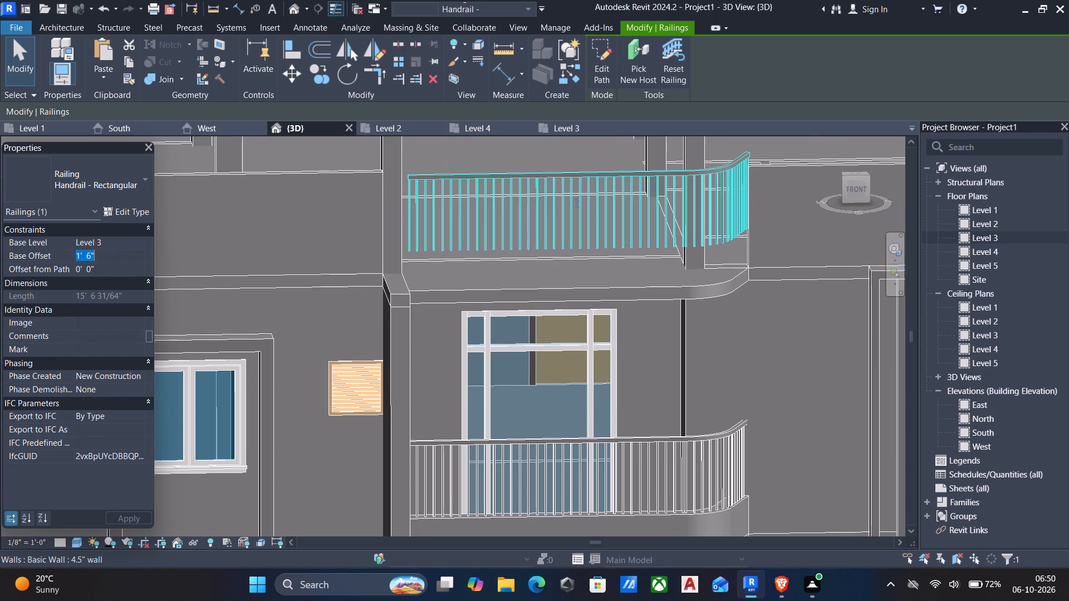
{"action": "type", "text": "0'"}
{"action": "key", "text": "Return"}
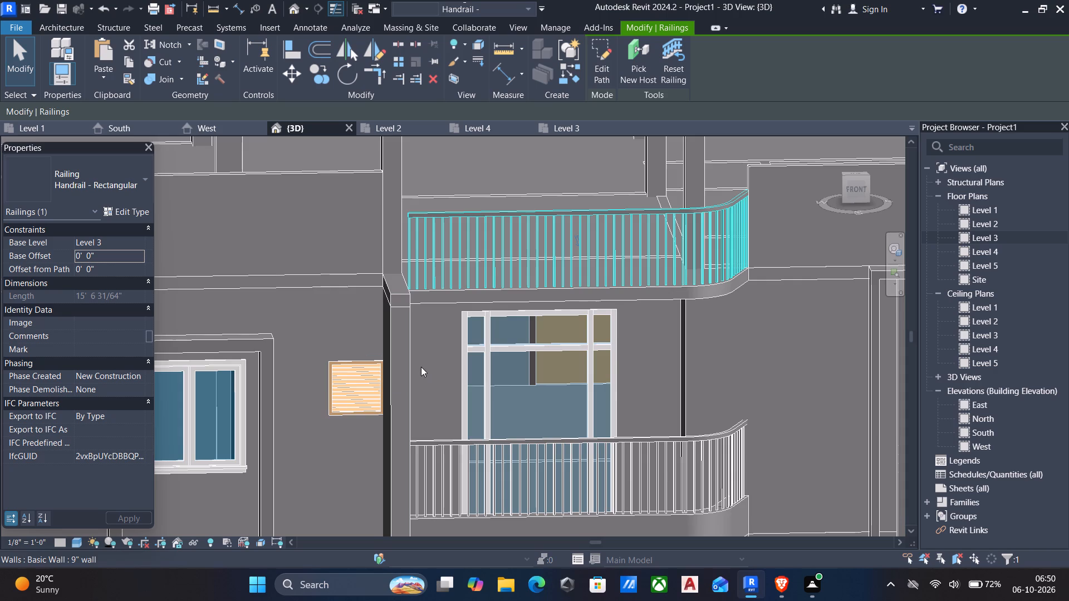
{"action": "scroll", "coordinate": [421, 367], "scroll_direction": "up", "scroll_amount": 1}
{"action": "key", "text": "Escape"}
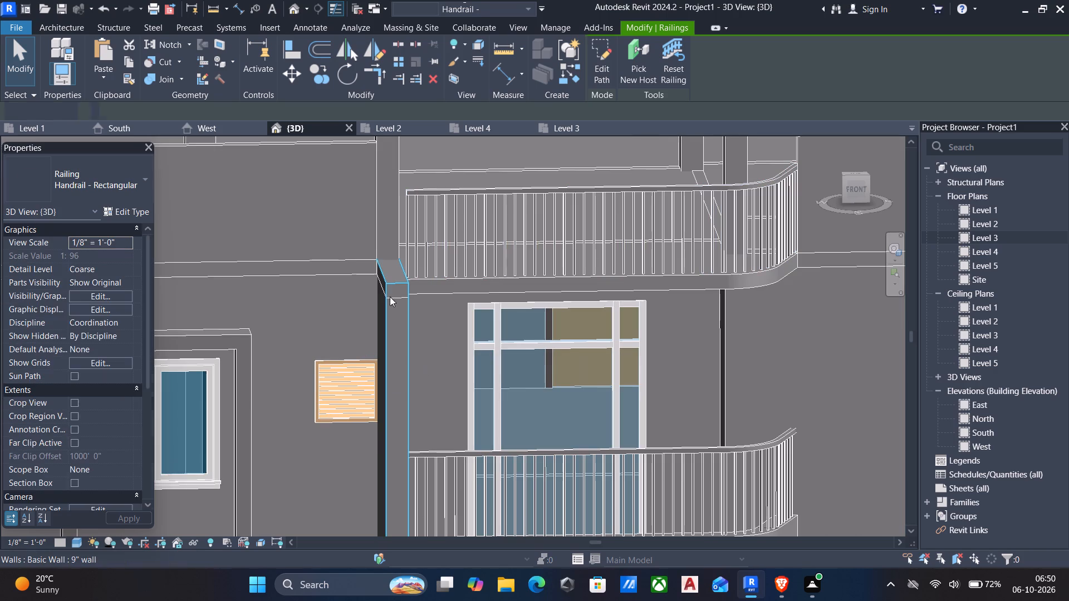
Stretch the top of the 9" wall beside the Level 2 balcony up to the height of the Level 3 railing.
{"action": "left_click", "coordinate": [395, 284]}
{"action": "left_click_drag", "start_coordinate": [393, 268], "coordinate": [395, 256]}
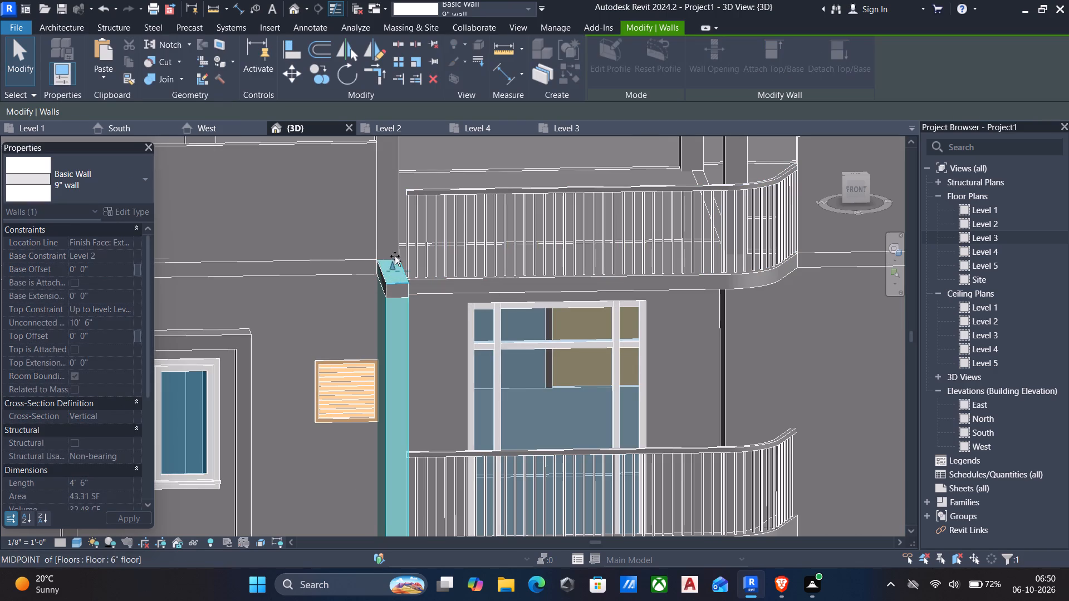
{"action": "left_click_drag", "start_coordinate": [395, 256], "coordinate": [402, 193]}
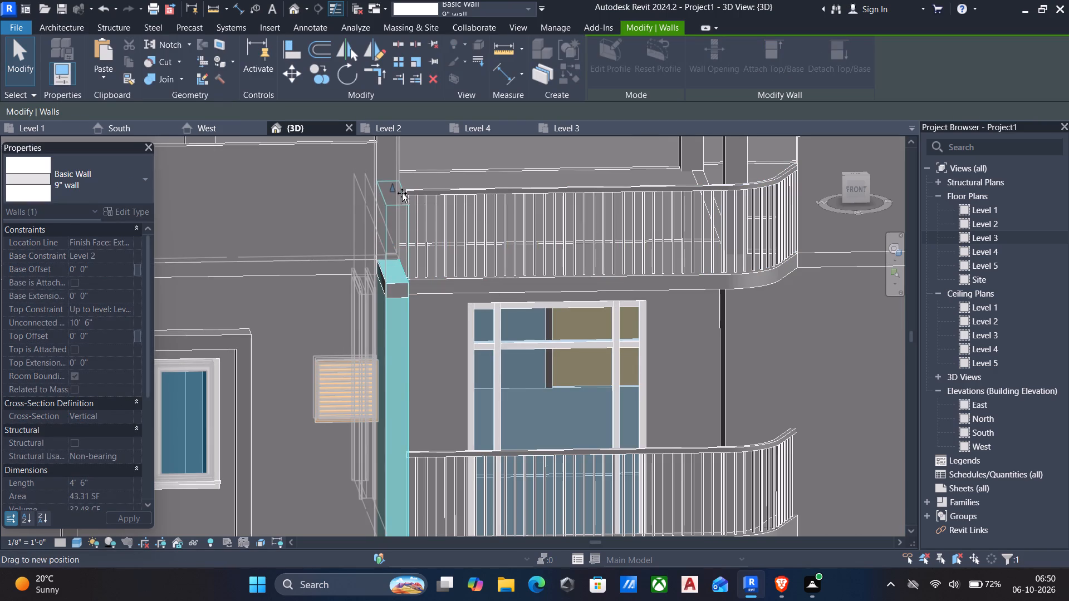
{"action": "key", "text": "Escape"}
Examine the front balconies, the raised 9" side wall and the Level 3 walls from several angles in 3D.
{"action": "scroll", "coordinate": [396, 253], "scroll_direction": "down", "scroll_amount": 3}
{"action": "middle_click_drag", "start_coordinate": [388, 273], "coordinate": [350, 267], "text": "shift"}
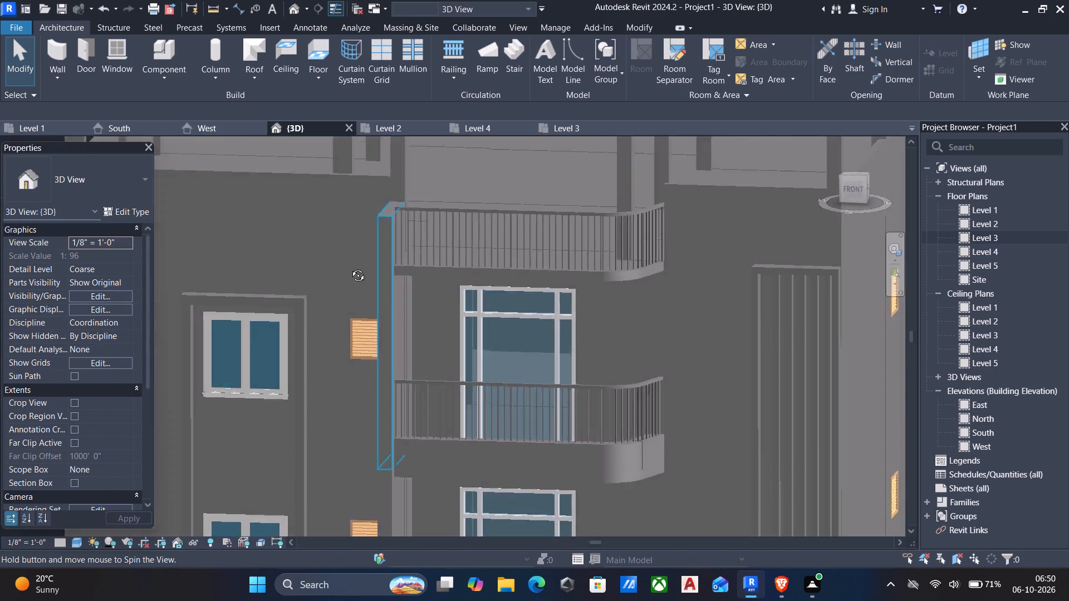
{"action": "middle_click_drag", "start_coordinate": [350, 267], "coordinate": [355, 359], "text": "shift"}
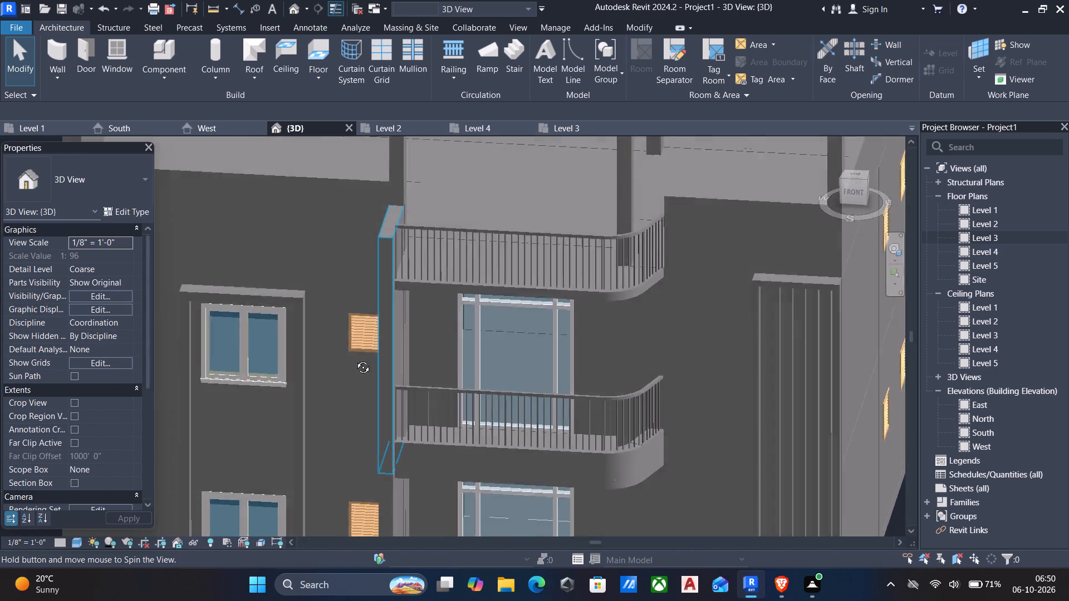
{"action": "middle_click_drag", "start_coordinate": [355, 359], "coordinate": [550, 331], "text": "shift"}
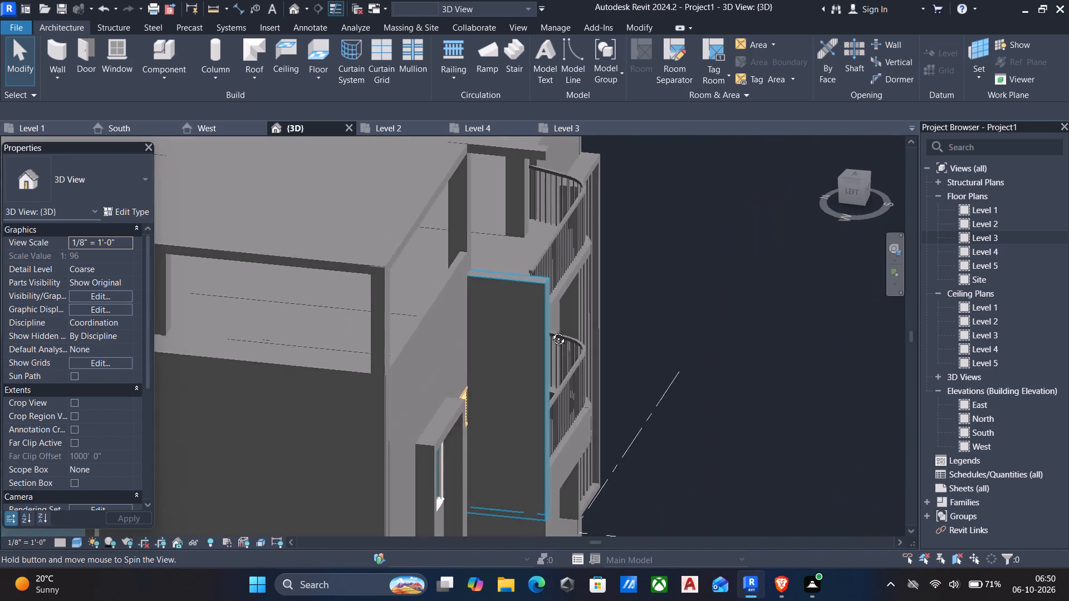
{"action": "middle_click_drag", "start_coordinate": [550, 331], "coordinate": [422, 324], "text": "shift"}
{"action": "scroll", "coordinate": [422, 324], "scroll_direction": "down", "scroll_amount": 4}
{"action": "middle_click_drag", "start_coordinate": [395, 328], "coordinate": [397, 328], "text": "shift"}
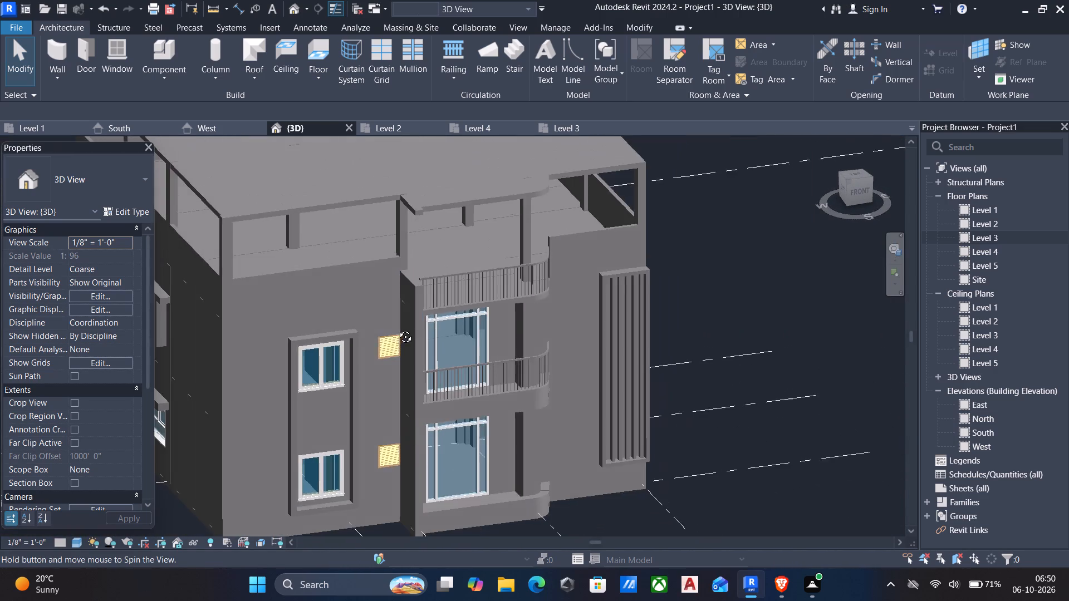
{"action": "middle_click_drag", "start_coordinate": [397, 328], "coordinate": [472, 322], "text": "shift"}
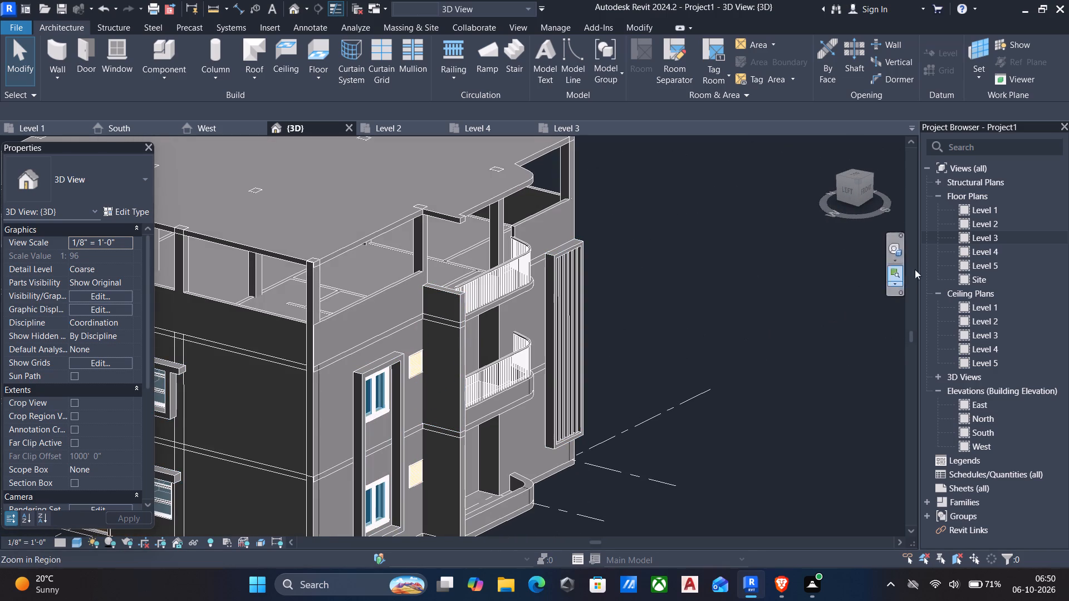
On the Level 3 plan, draw chained 4.5" walls from the rear column 12'-0" to grid 6, 17'-6" across it, and 12'-0" back to the rear.
{"action": "double_click", "coordinate": [998, 239]}
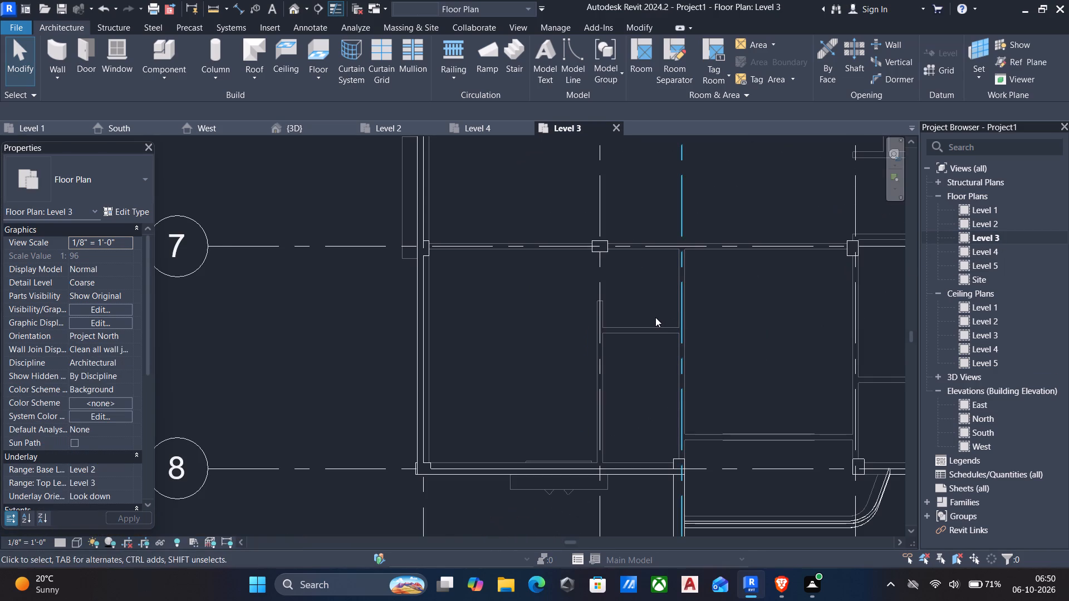
{"action": "scroll", "coordinate": [590, 337], "scroll_direction": "down", "scroll_amount": 4}
{"action": "middle_click_drag", "start_coordinate": [676, 292], "coordinate": [583, 395]}
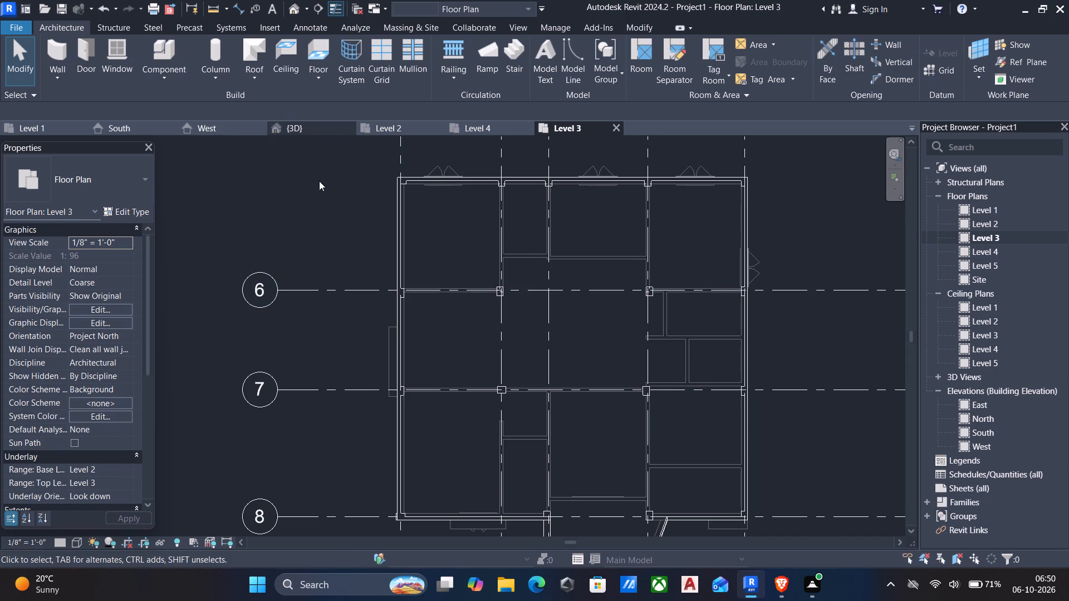
{"action": "left_click", "coordinate": [468, 175]}
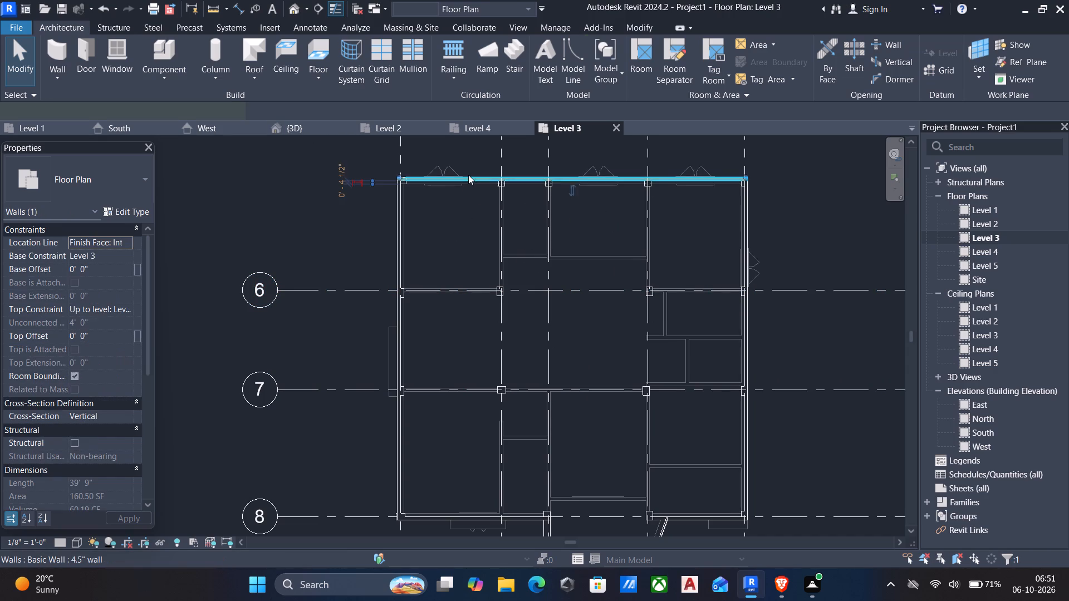
{"action": "key", "text": "c"}
{"action": "key", "text": "s"}
{"action": "scroll", "coordinate": [501, 198], "scroll_direction": "down", "scroll_amount": 1}
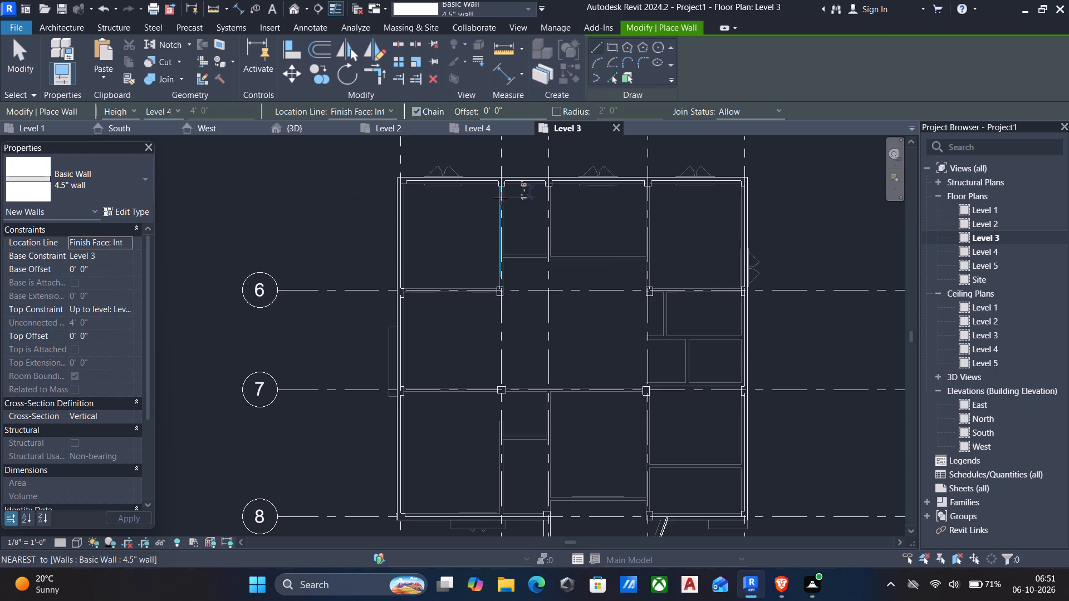
{"action": "scroll", "coordinate": [501, 198], "scroll_direction": "up", "scroll_amount": 4}
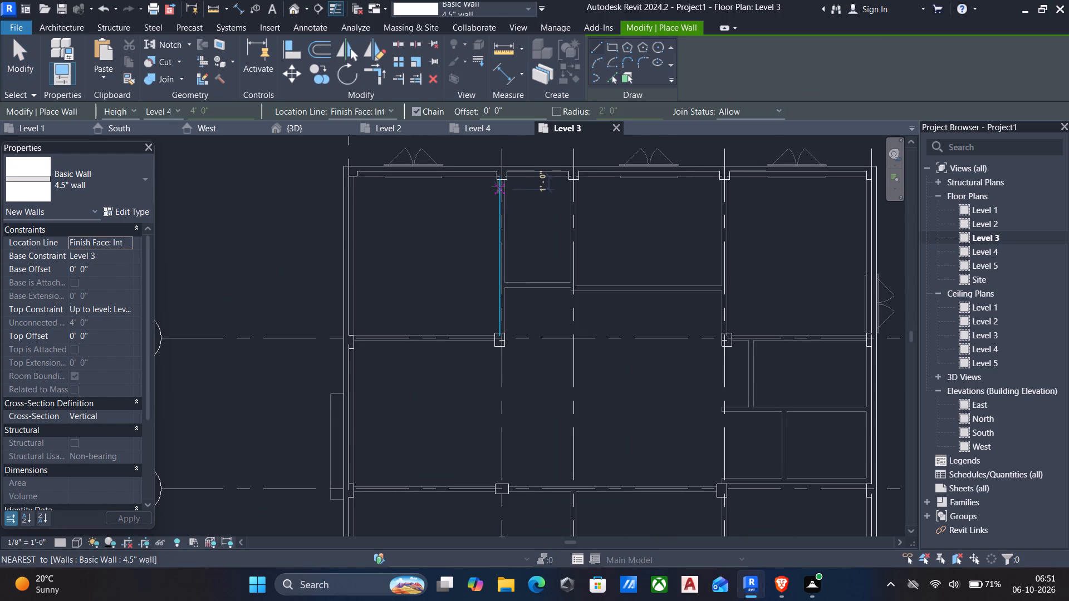
{"action": "left_click", "coordinate": [496, 184]}
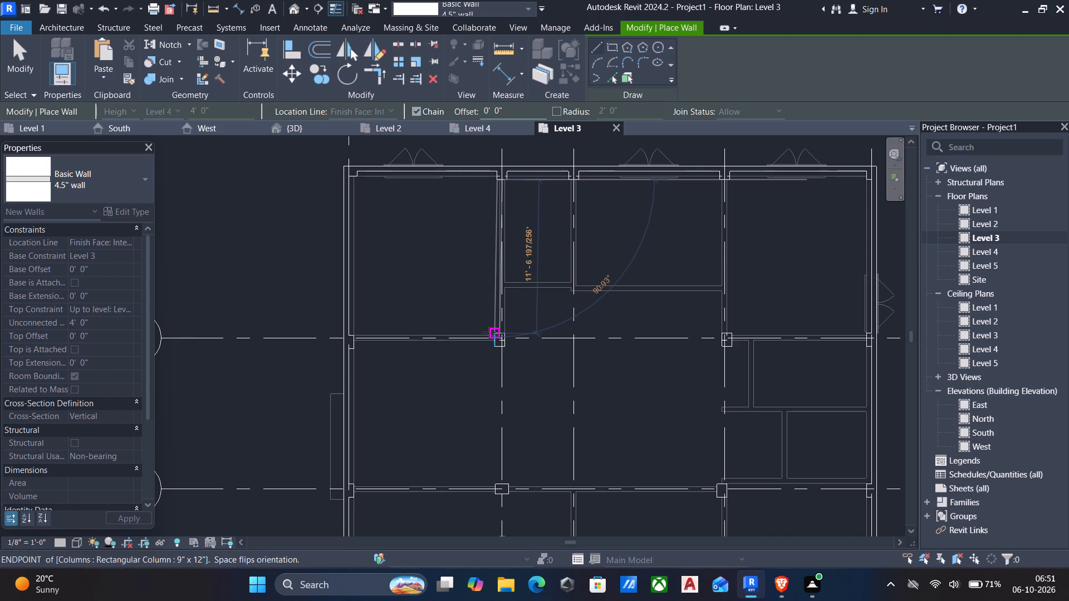
{"action": "scroll", "coordinate": [490, 334], "scroll_direction": "up", "scroll_amount": 4}
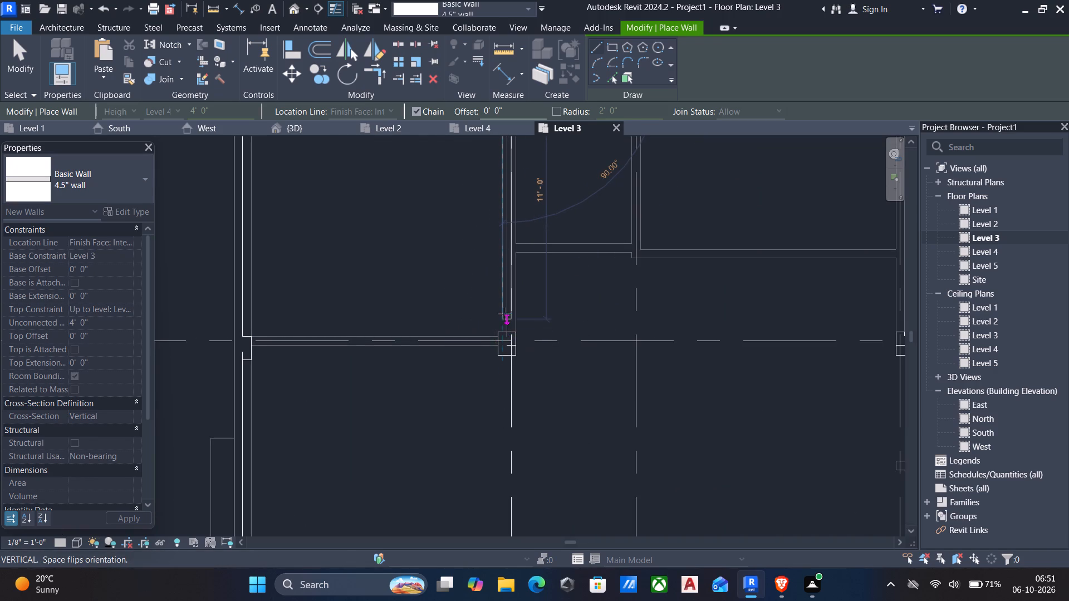
{"action": "left_click", "coordinate": [499, 344]}
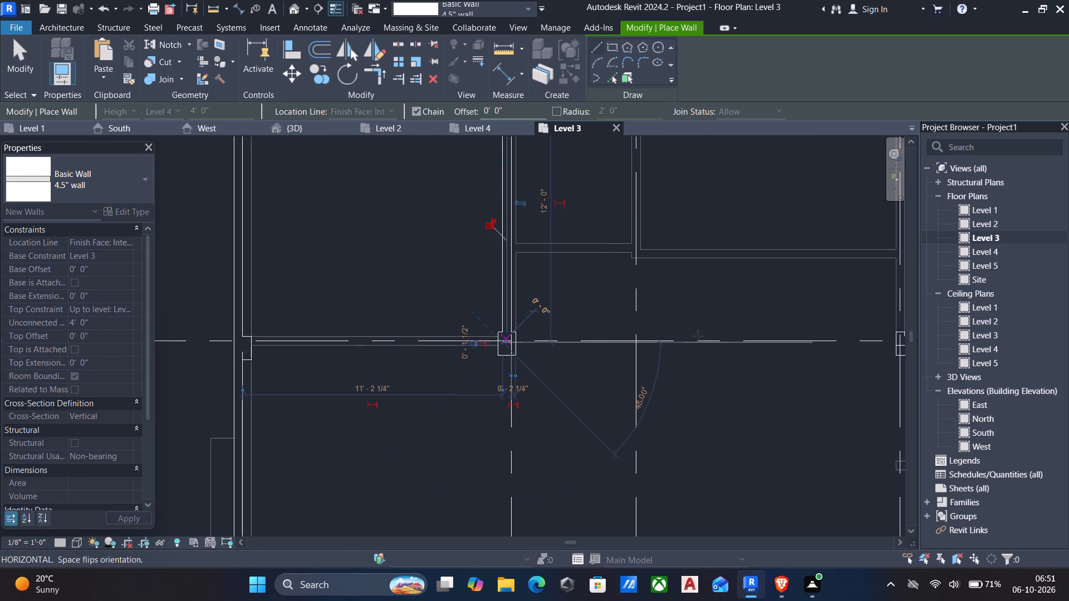
{"action": "middle_click_drag", "start_coordinate": [702, 338], "coordinate": [563, 345]}
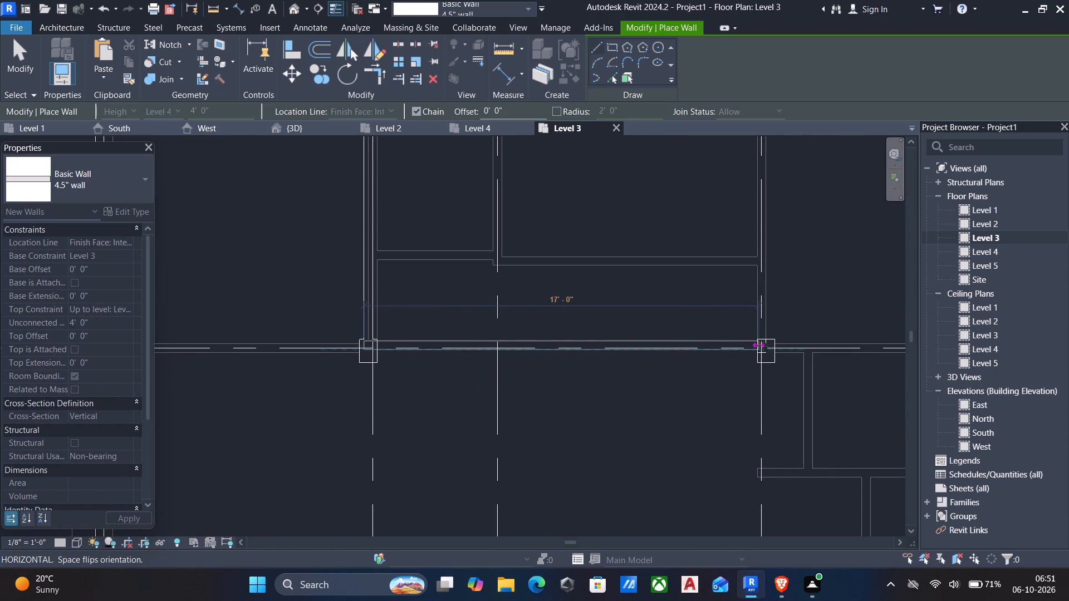
{"action": "left_click", "coordinate": [768, 344]}
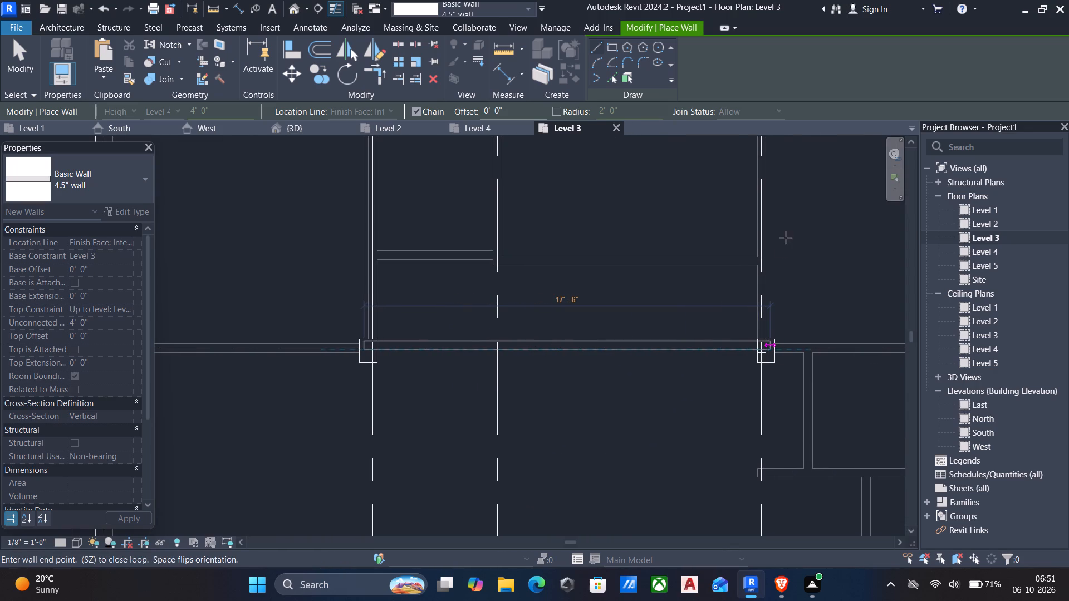
{"action": "middle_click_drag", "start_coordinate": [785, 240], "coordinate": [753, 462]}
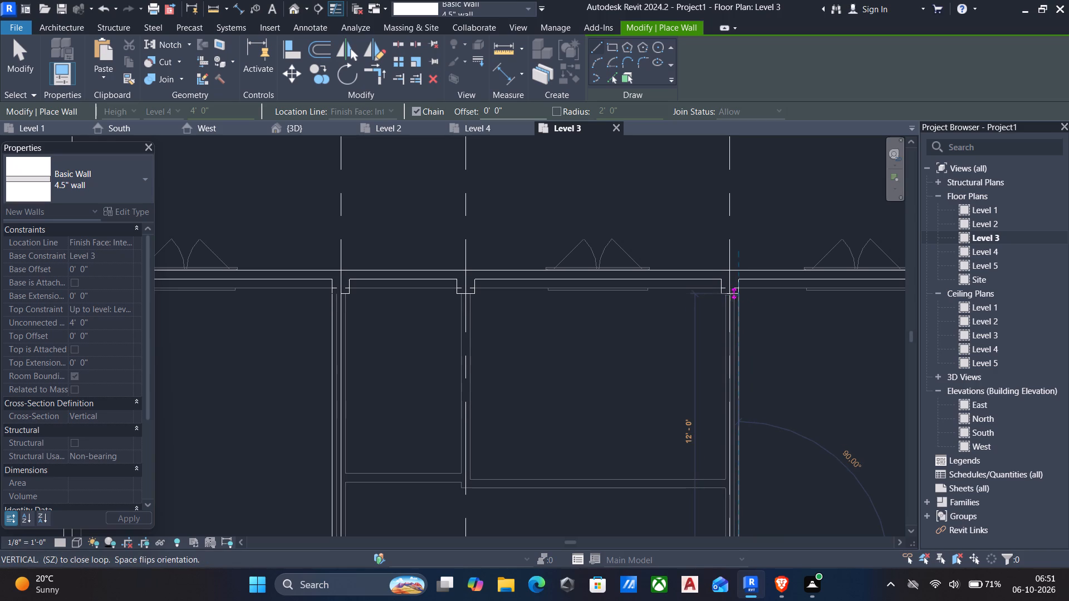
{"action": "left_click", "coordinate": [731, 294]}
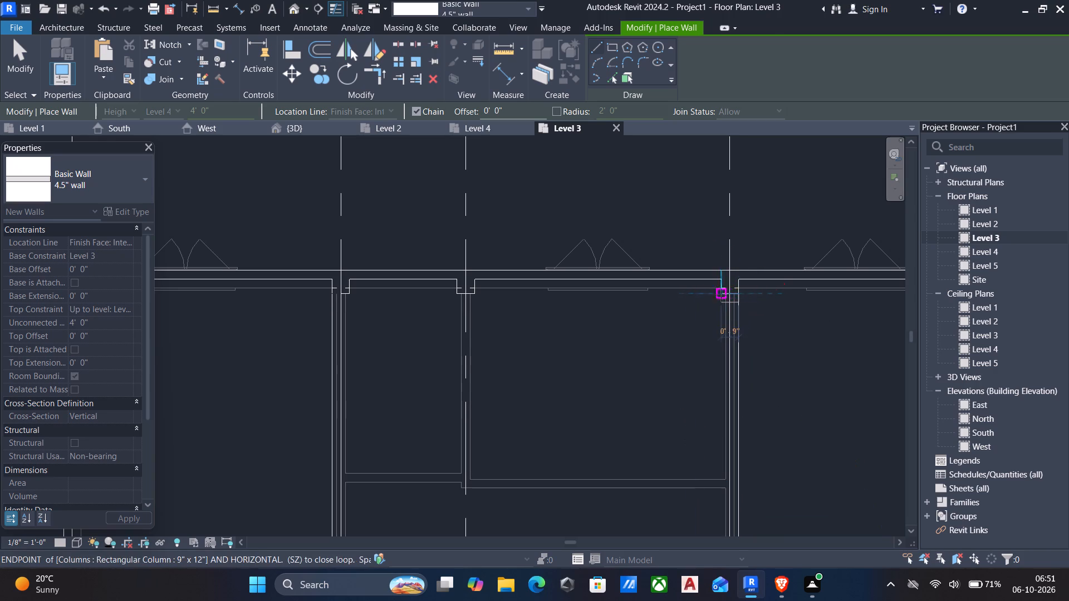
Set the top constraint of the three inner 4.5" walls around the rear central area to Up to level: Level 5.
{"action": "key", "text": "Escape"}
{"action": "key", "text": "Escape"}
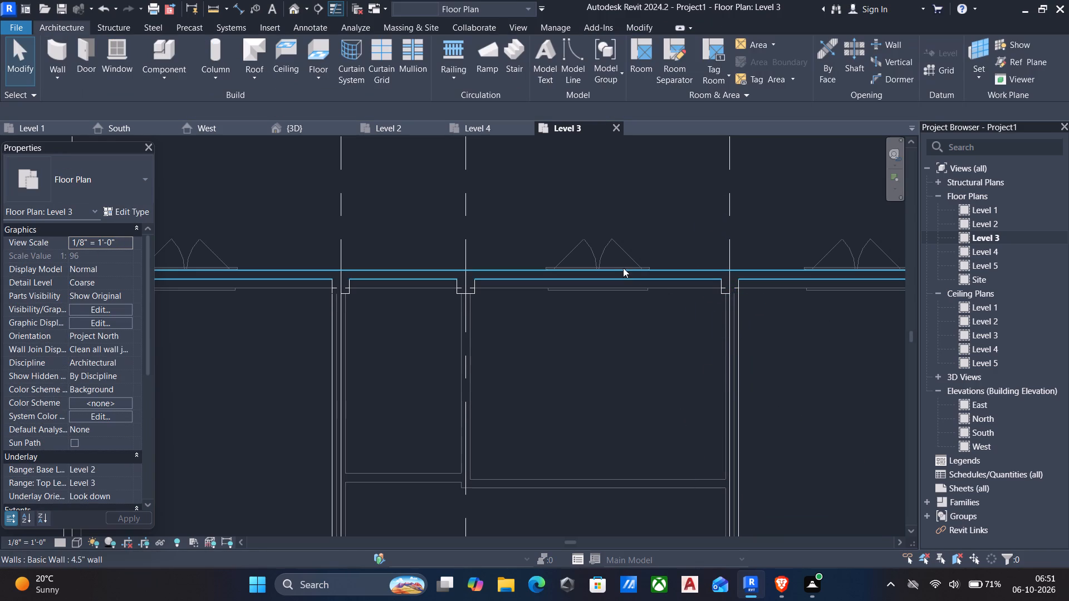
{"action": "scroll", "coordinate": [606, 287], "scroll_direction": "down", "scroll_amount": 3}
{"action": "left_click", "coordinate": [306, 124]}
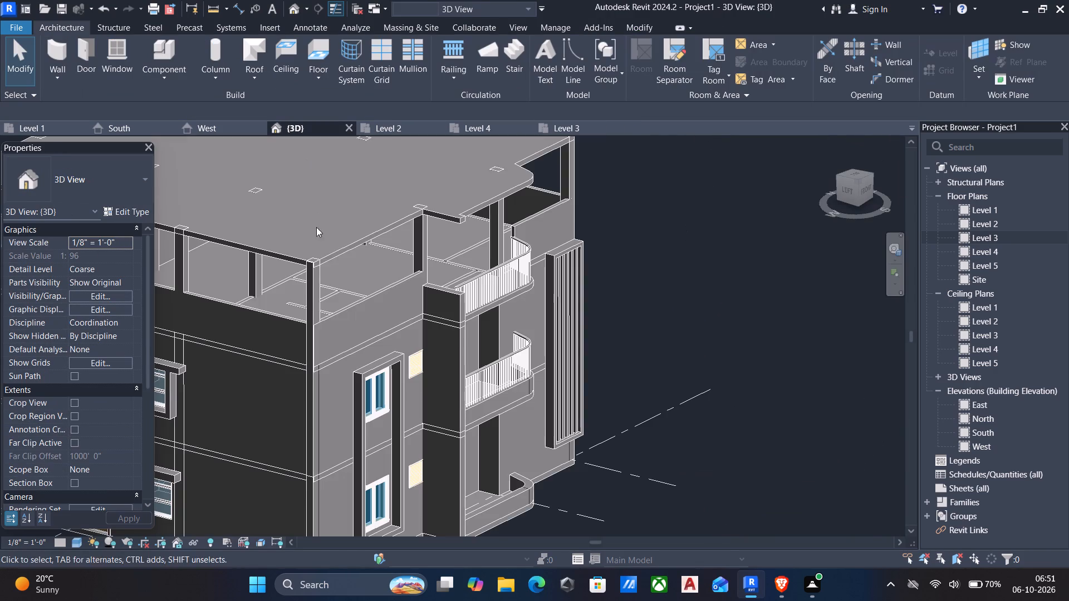
{"action": "scroll", "coordinate": [375, 276], "scroll_direction": "down", "scroll_amount": 2}
{"action": "middle_click_drag", "start_coordinate": [382, 281], "coordinate": [349, 221], "text": "shift"}
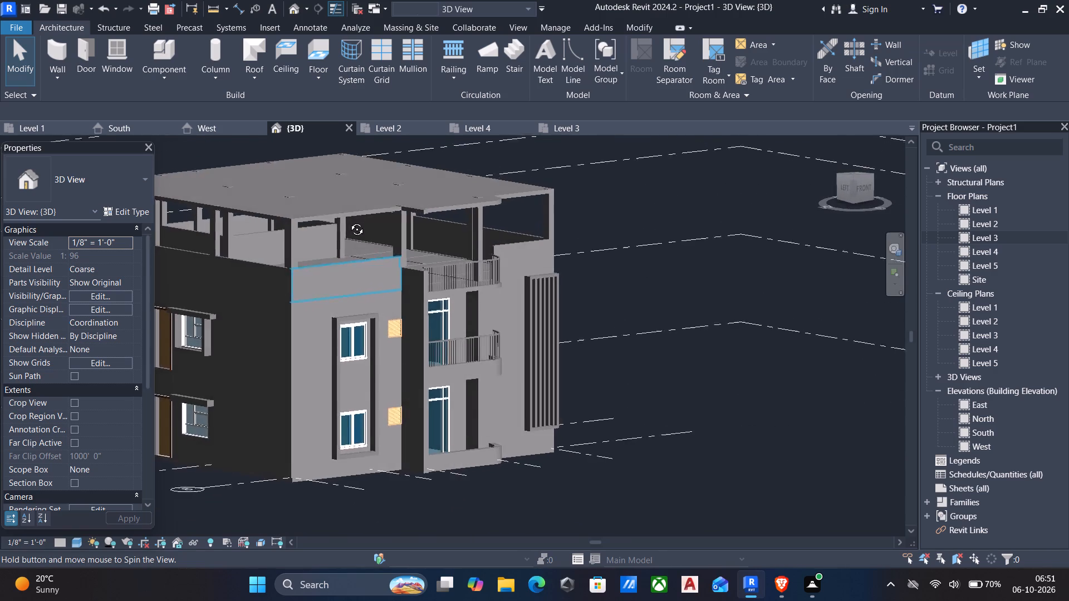
{"action": "middle_click_drag", "start_coordinate": [349, 221], "coordinate": [398, 236], "text": "shift"}
{"action": "middle_click_drag", "start_coordinate": [258, 270], "coordinate": [533, 306]}
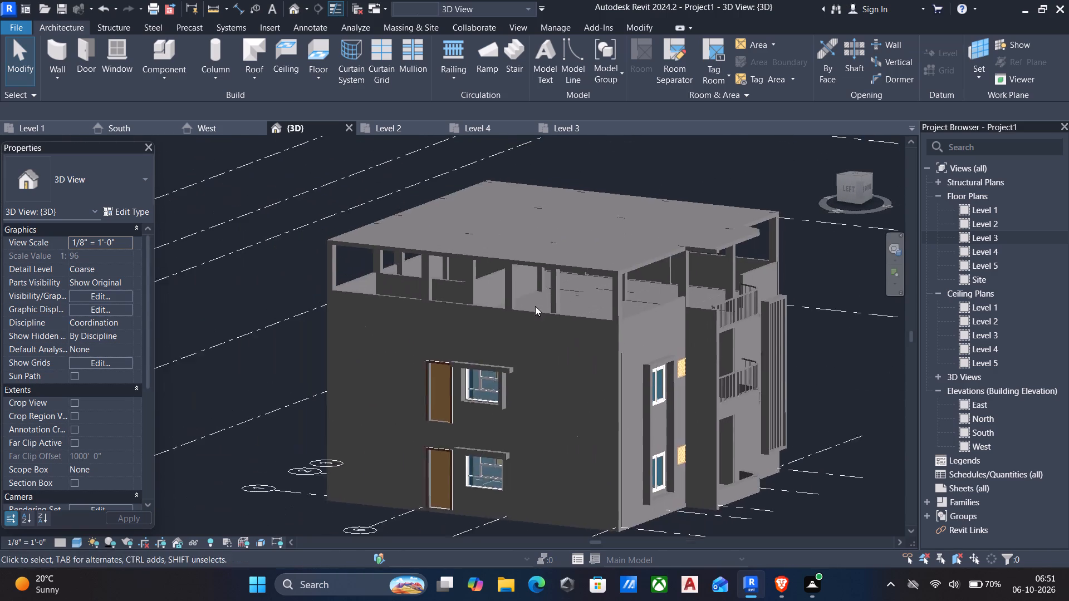
{"action": "middle_click_drag", "start_coordinate": [426, 337], "coordinate": [483, 341], "text": "shift"}
{"action": "left_click", "coordinate": [445, 309]}
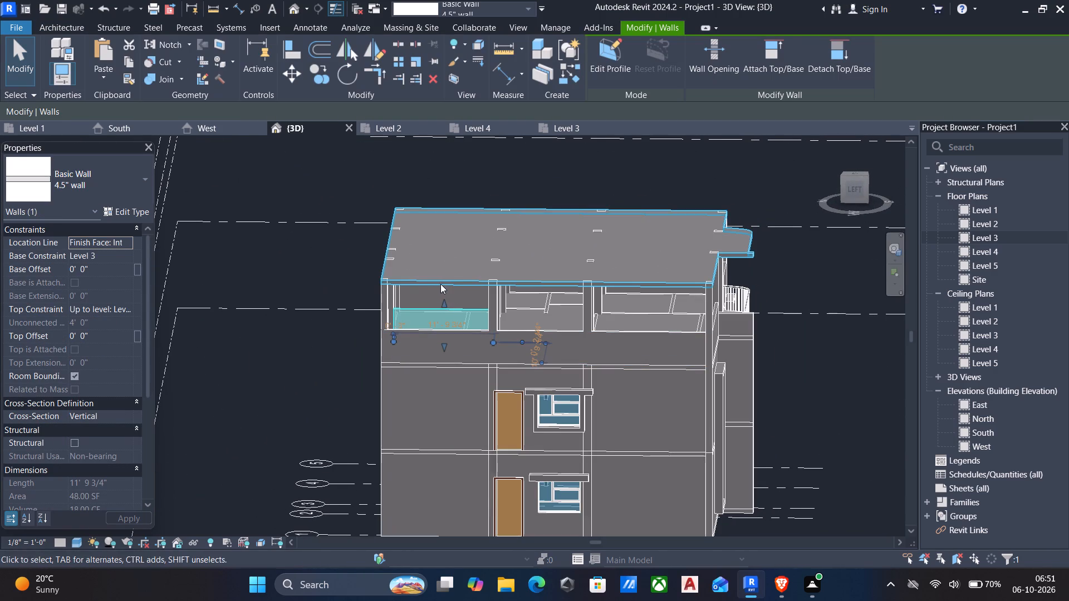
{"action": "middle_click_drag", "start_coordinate": [512, 321], "coordinate": [464, 313], "text": "shift"}
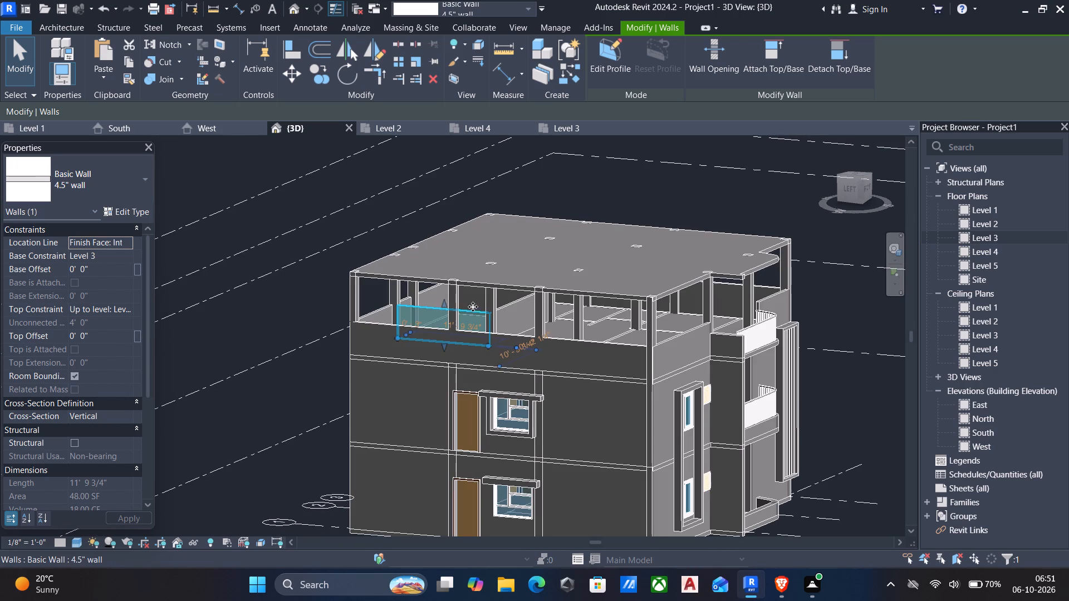
{"action": "left_click", "coordinate": [516, 307], "text": "ctrl"}
{"action": "scroll", "coordinate": [511, 309], "scroll_direction": "down", "scroll_amount": 4}
{"action": "middle_click_drag", "start_coordinate": [502, 329], "coordinate": [753, 373], "text": "shift"}
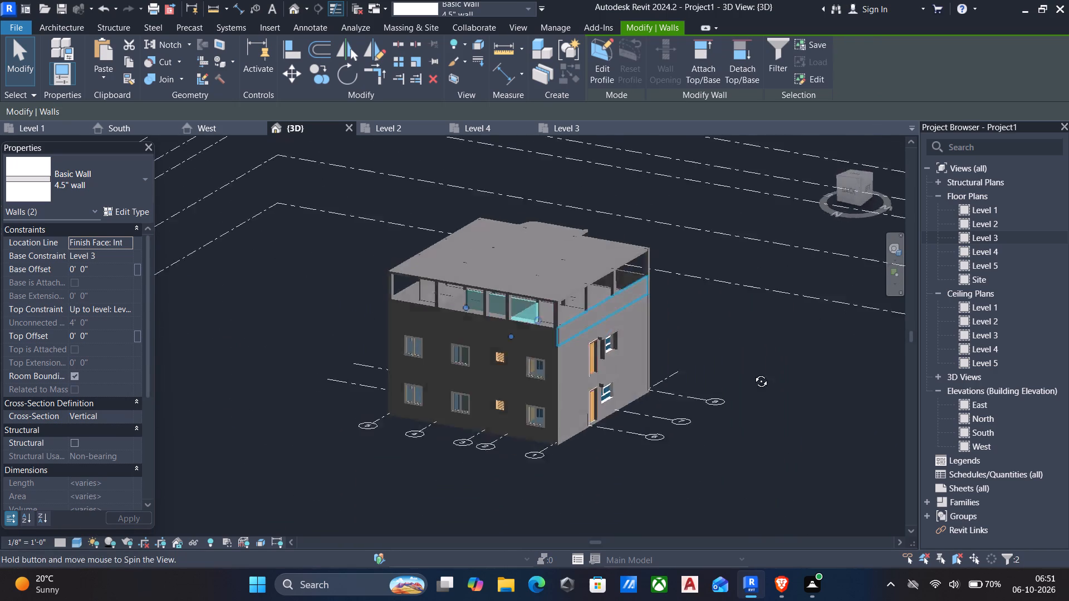
{"action": "middle_click_drag", "start_coordinate": [753, 373], "coordinate": [910, 370], "text": "shift"}
{"action": "scroll", "coordinate": [395, 363], "scroll_direction": "up", "scroll_amount": 5}
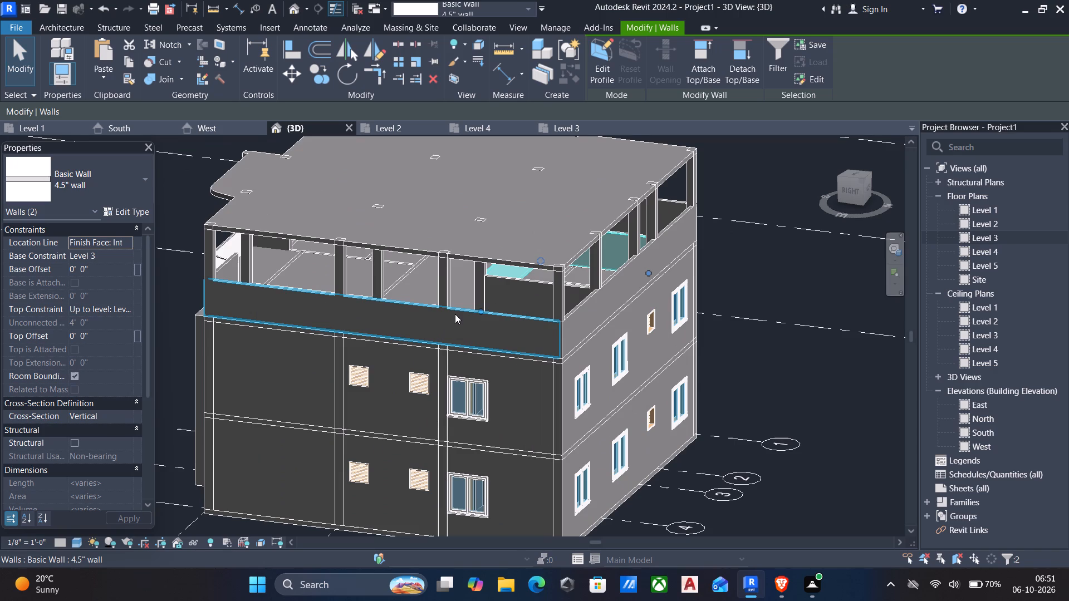
{"action": "scroll", "coordinate": [542, 304], "scroll_direction": "up", "scroll_amount": 1}
{"action": "middle_click_drag", "start_coordinate": [542, 306], "coordinate": [556, 306], "text": "shift"}
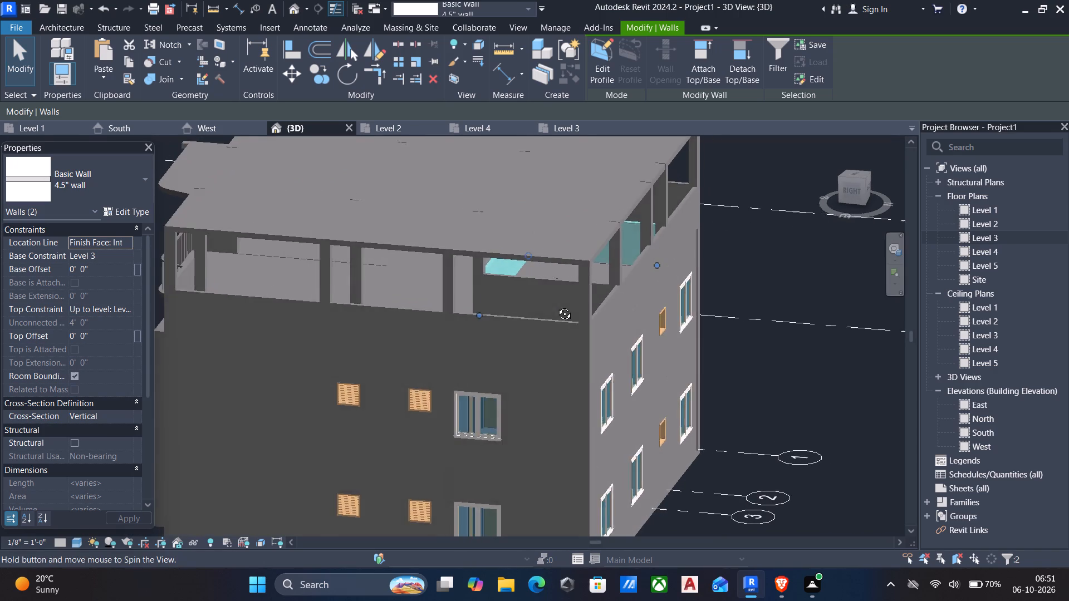
{"action": "middle_click_drag", "start_coordinate": [556, 306], "coordinate": [557, 305], "text": "shift"}
{"action": "left_click", "coordinate": [542, 282], "text": "ctrl"}
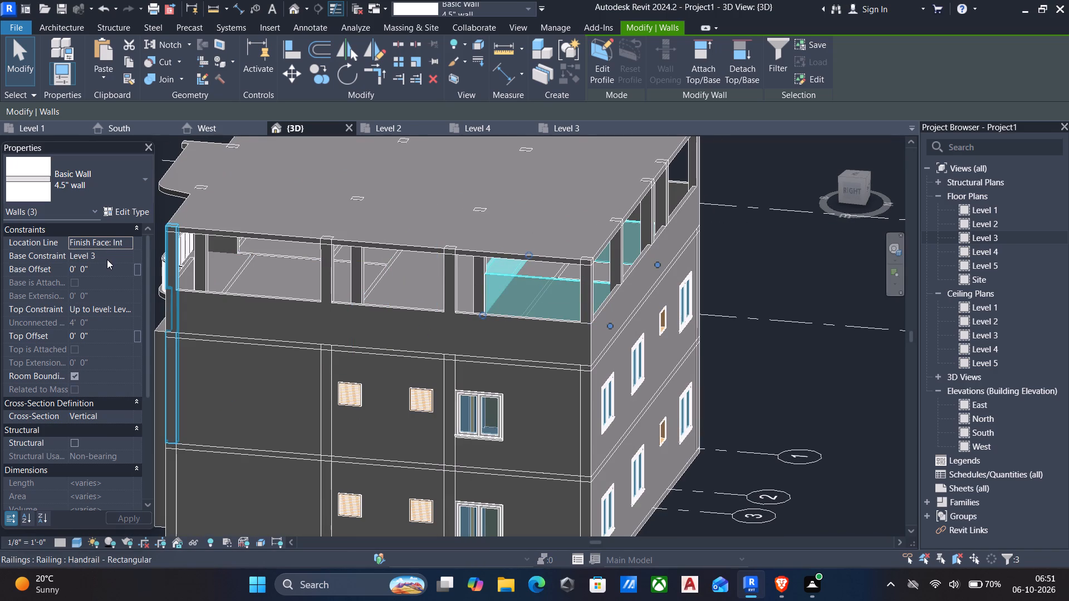
{"action": "left_click", "coordinate": [133, 310]}
{"action": "left_click", "coordinate": [130, 313]}
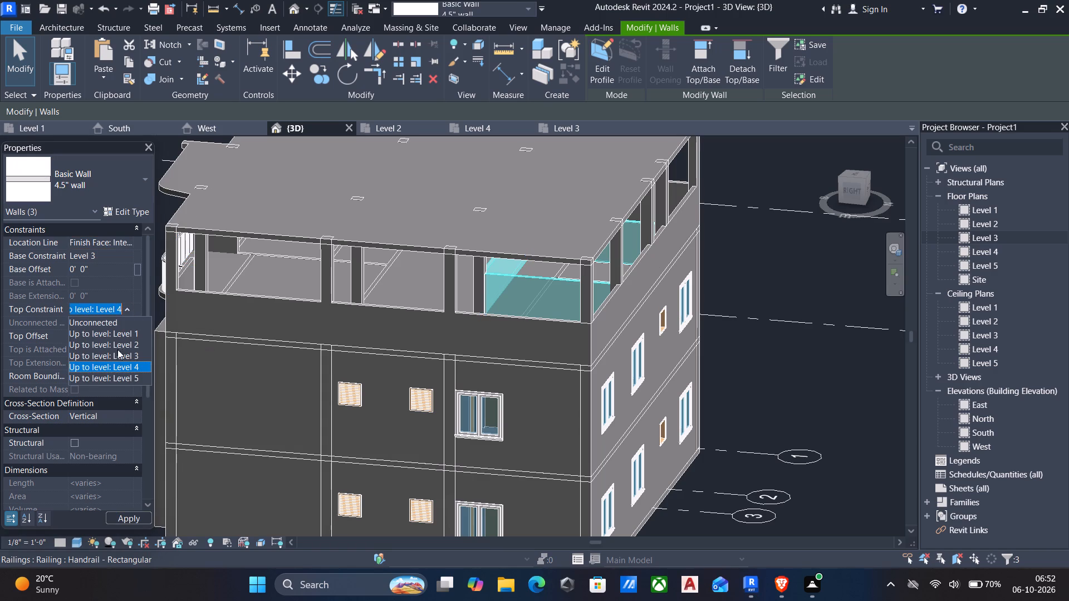
{"action": "left_click", "coordinate": [112, 376]}
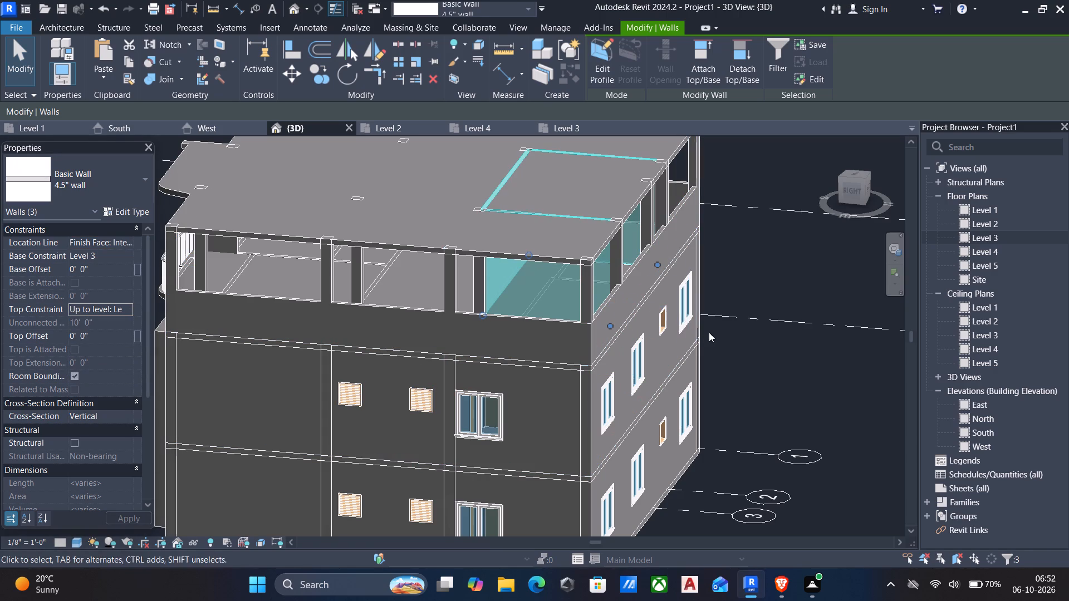
{"action": "key", "text": "Escape"}
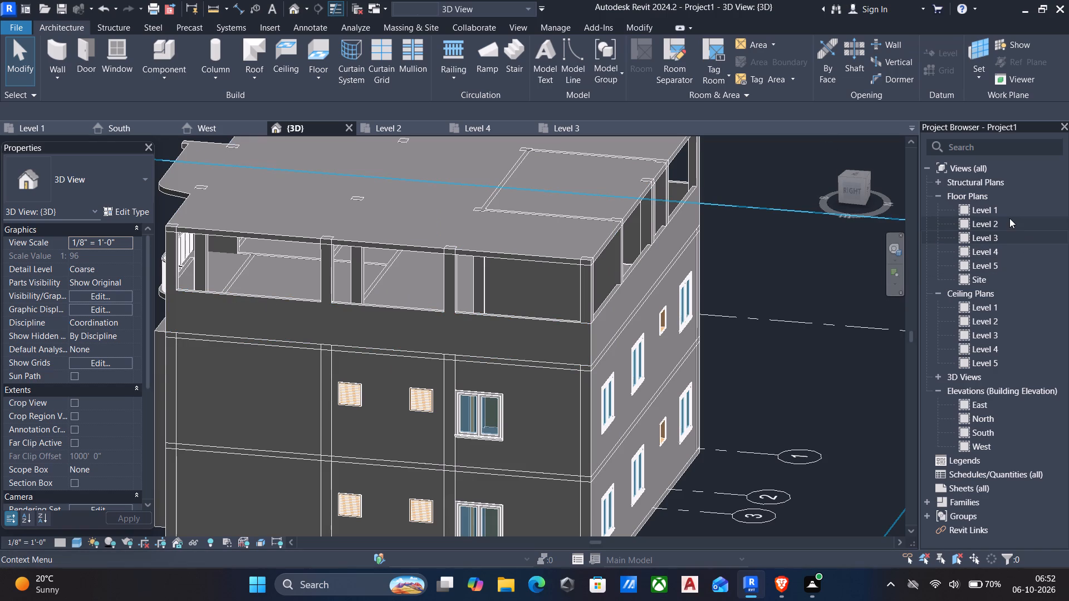
On the Level 3 plan, split the rear 4.5" perimeter wall just outside the columns at grids 2 and 3.
{"action": "double_click", "coordinate": [1009, 235]}
{"action": "scroll", "coordinate": [631, 258], "scroll_direction": "down", "scroll_amount": 2}
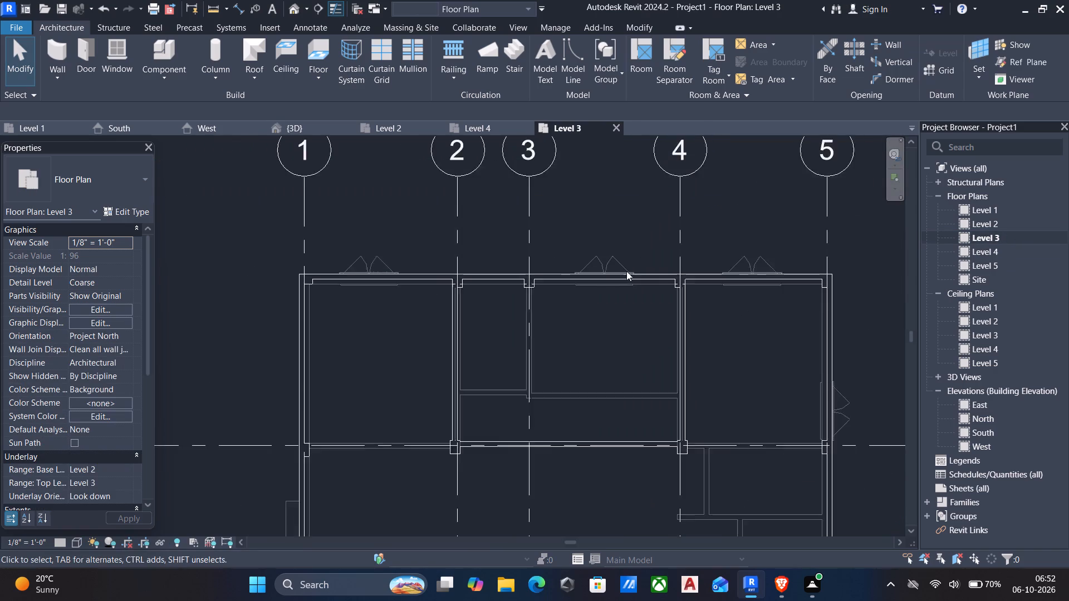
{"action": "scroll", "coordinate": [626, 271], "scroll_direction": "down", "scroll_amount": 1}
{"action": "scroll", "coordinate": [575, 273], "scroll_direction": "up", "scroll_amount": 4}
{"action": "scroll", "coordinate": [411, 274], "scroll_direction": "up", "scroll_amount": 3}
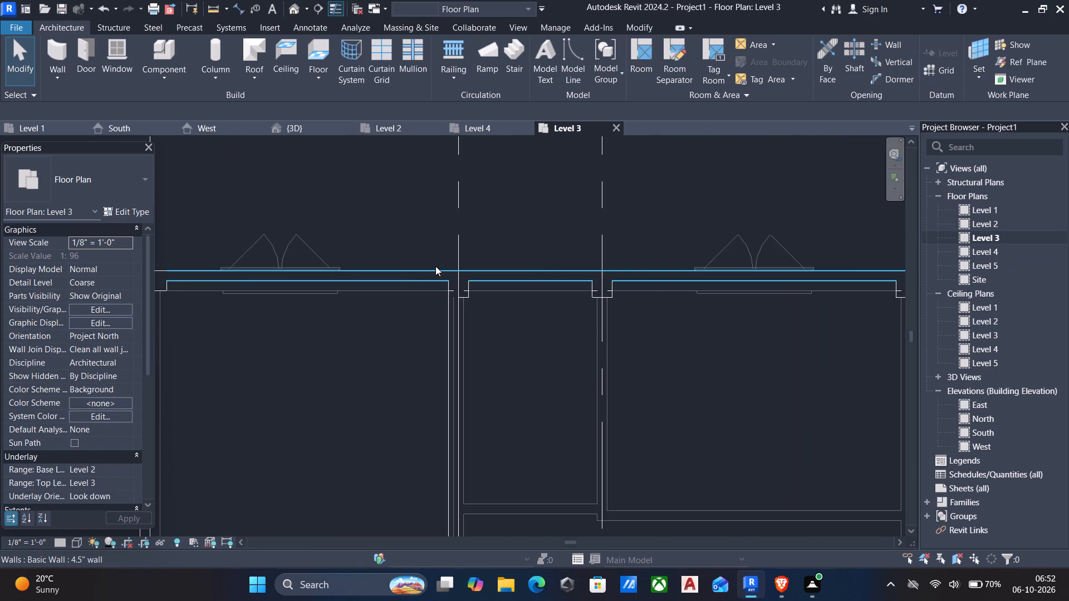
{"action": "scroll", "coordinate": [448, 271], "scroll_direction": "up", "scroll_amount": 3}
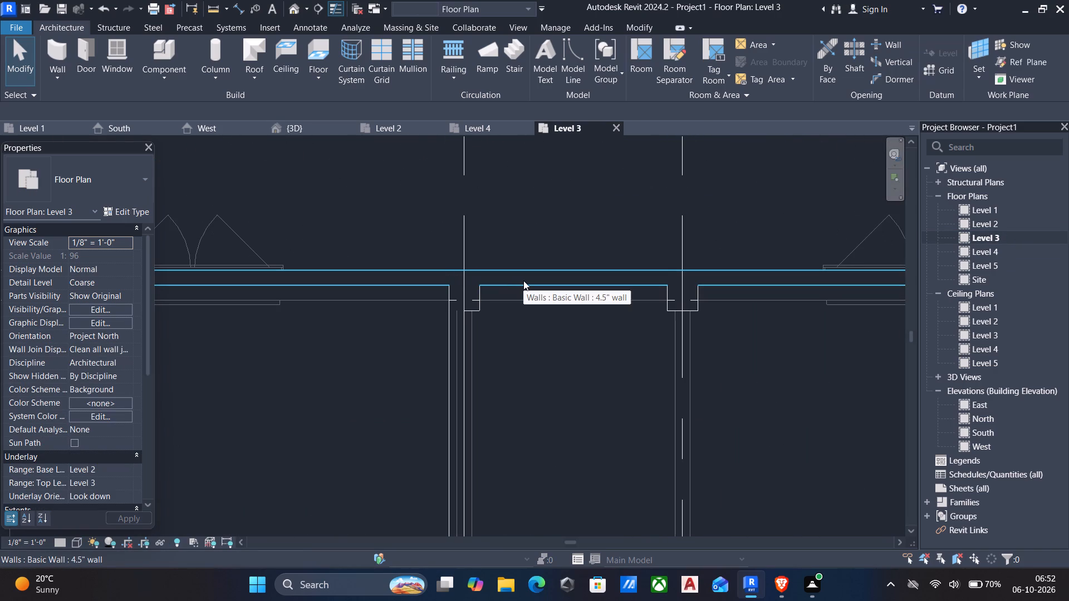
{"action": "key", "text": "s"}
{"action": "key", "text": "l"}
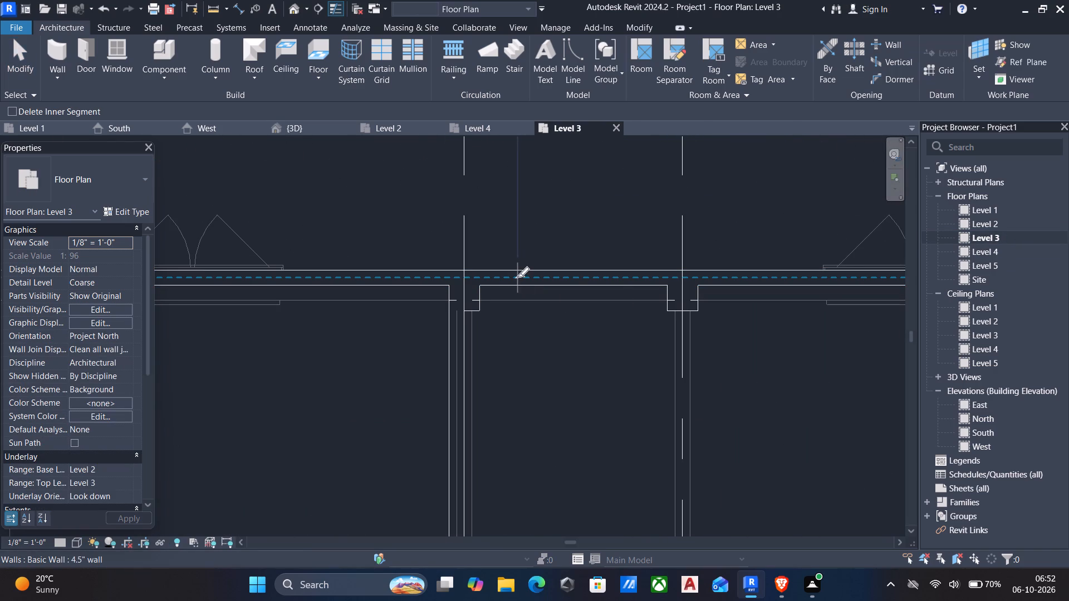
{"action": "scroll", "coordinate": [485, 274], "scroll_direction": "up", "scroll_amount": 2}
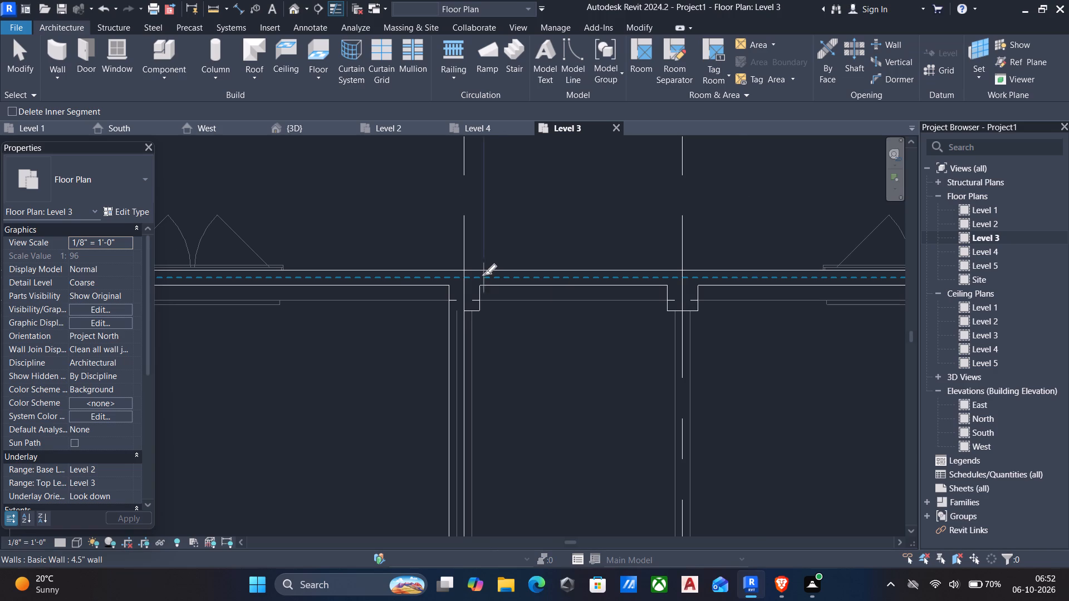
{"action": "scroll", "coordinate": [484, 274], "scroll_direction": "up", "scroll_amount": 3}
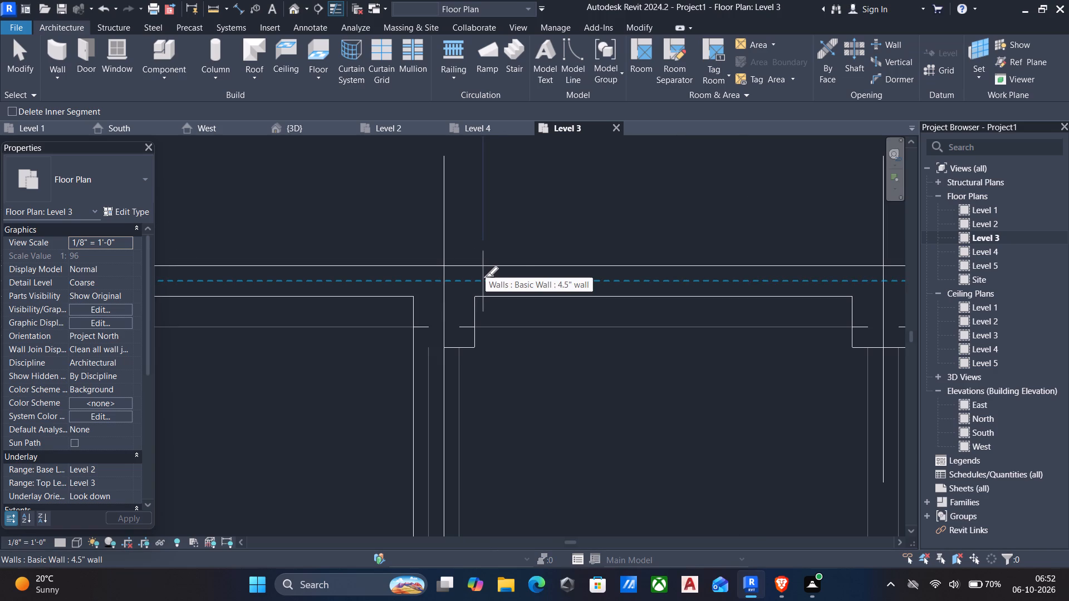
{"action": "left_click", "coordinate": [402, 287]}
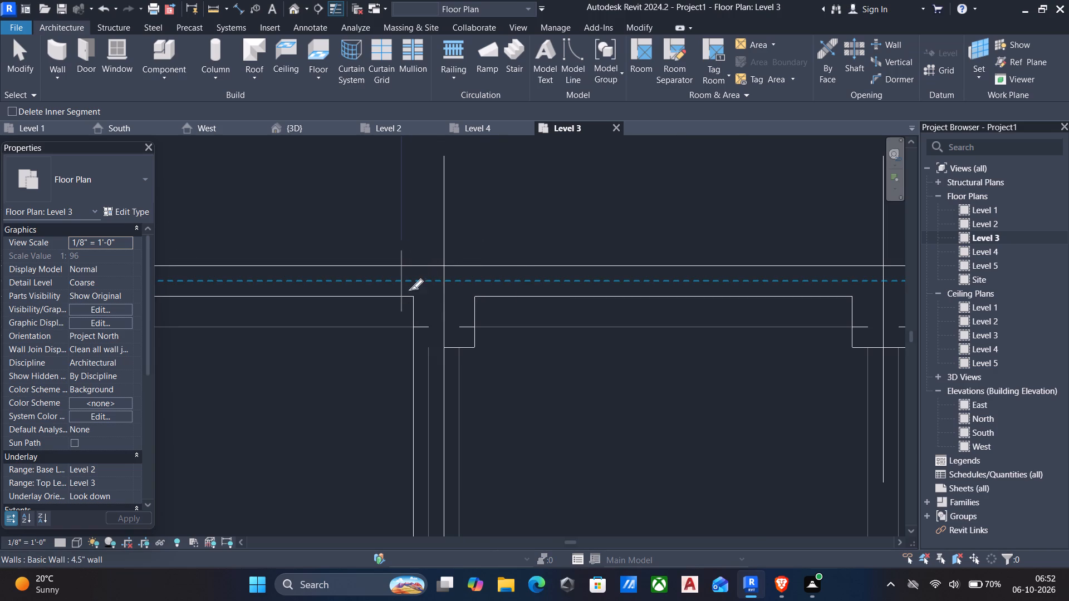
{"action": "scroll", "coordinate": [493, 308], "scroll_direction": "down", "scroll_amount": 3}
{"action": "middle_click_drag", "start_coordinate": [515, 319], "coordinate": [394, 344]}
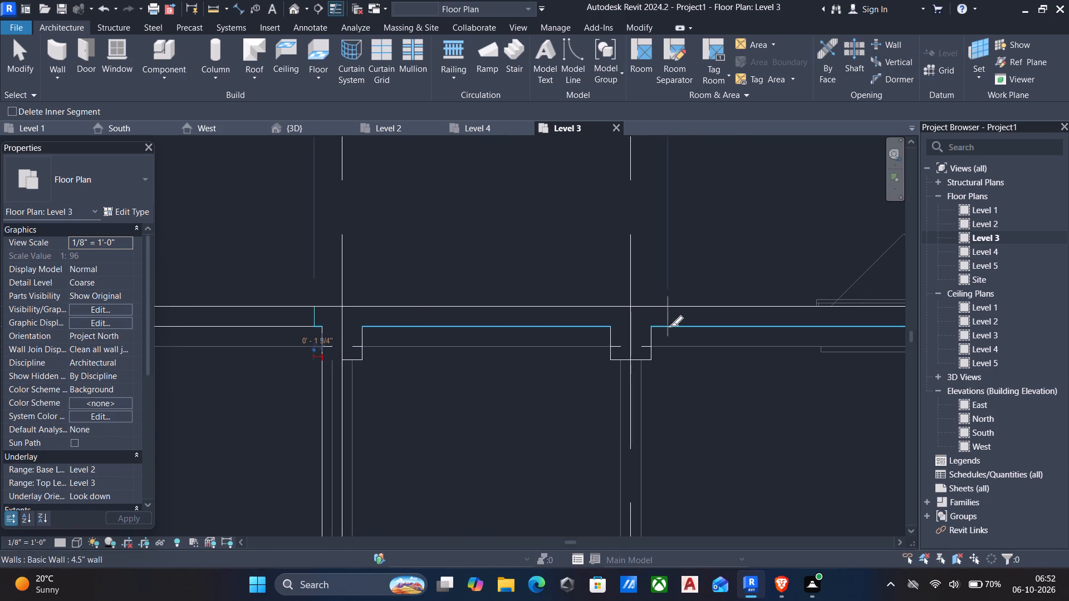
{"action": "left_click", "coordinate": [674, 326]}
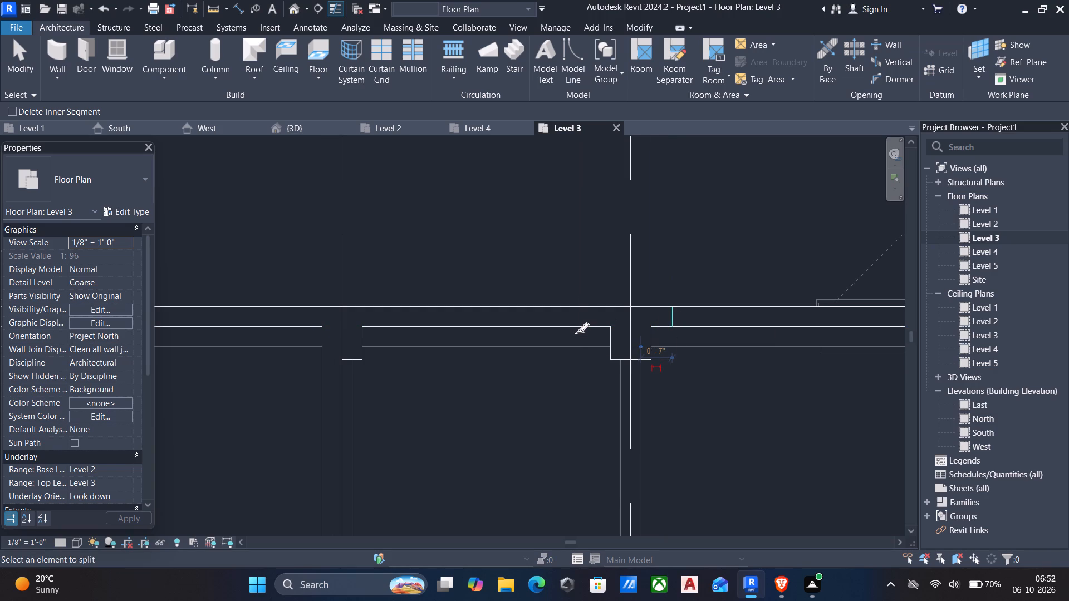
{"action": "key", "text": "Escape"}
{"action": "key", "text": "Escape"}
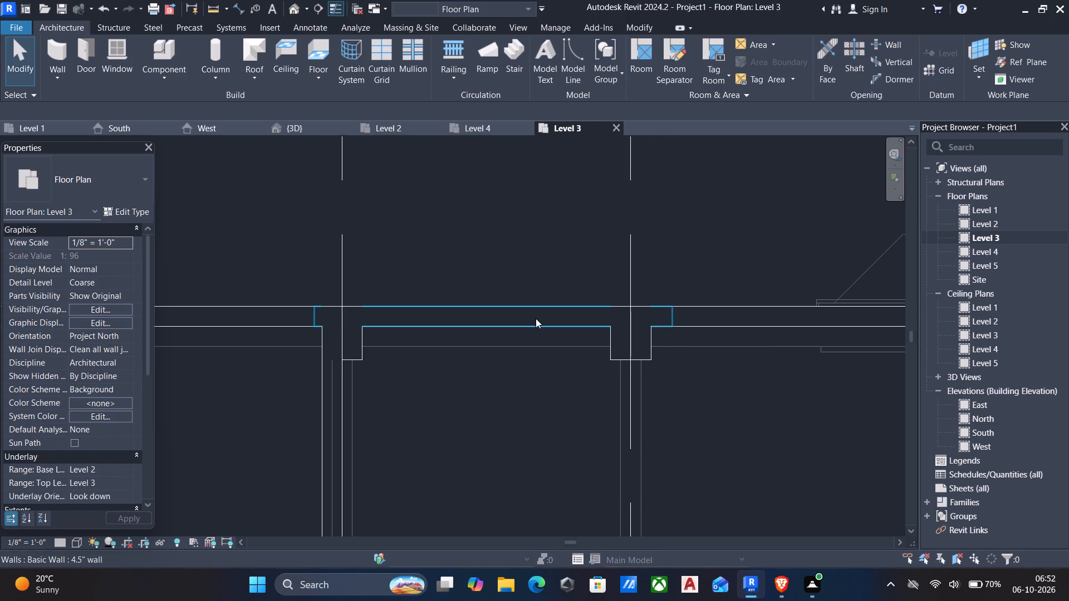
Align the ends of the split rear wall segment to the inner wall's outer face at grid 2 and the lower wall's face at grid 3.
{"action": "scroll", "coordinate": [325, 323], "scroll_direction": "up", "scroll_amount": 4}
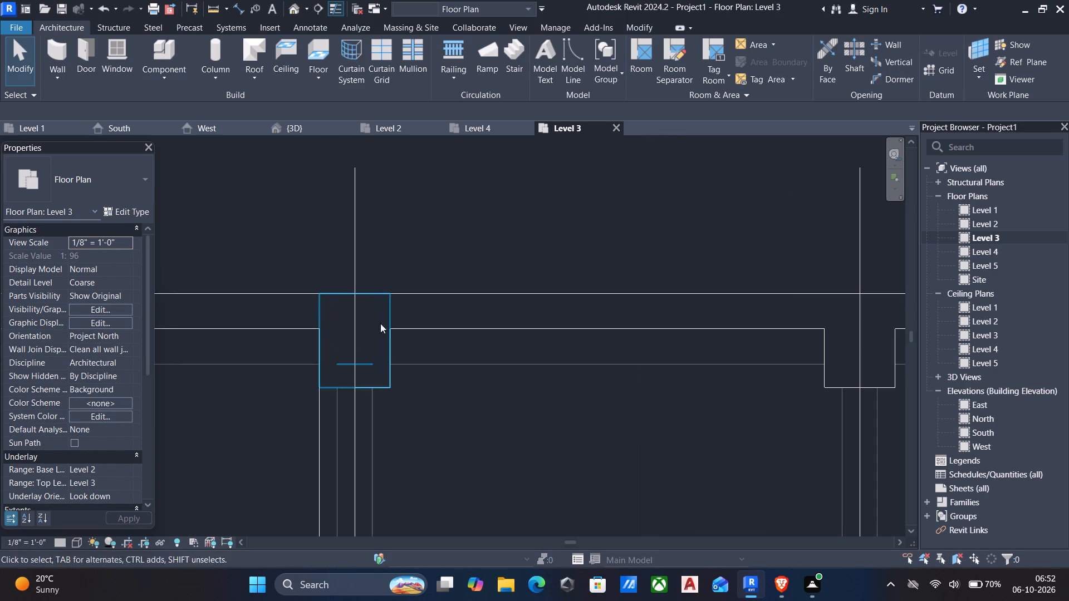
{"action": "left_click", "coordinate": [418, 324]}
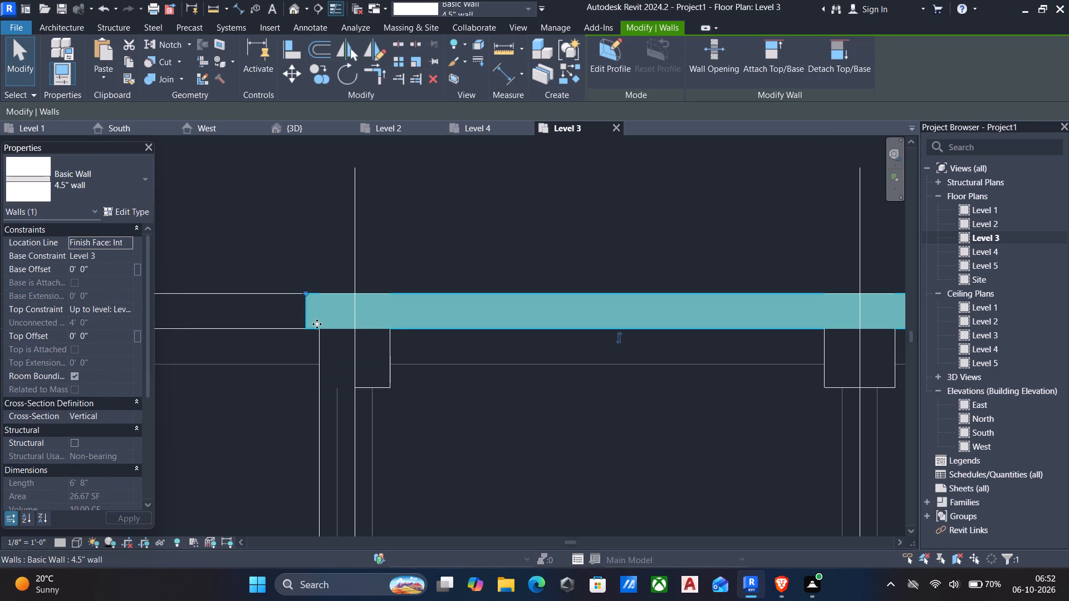
{"action": "key", "text": "a"}
{"action": "key", "text": "l"}
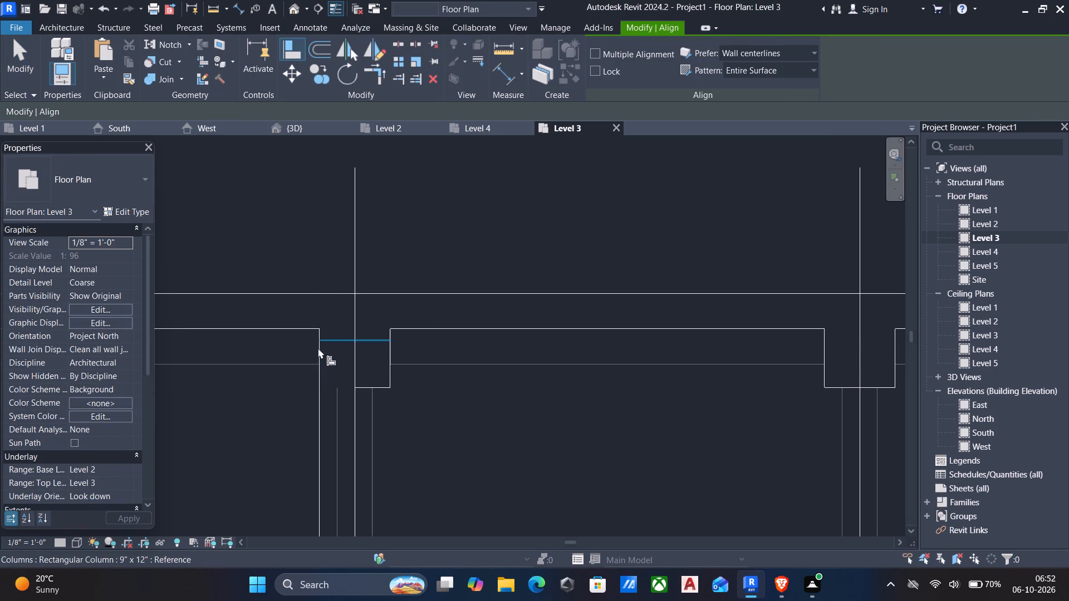
{"action": "left_click", "coordinate": [316, 423]}
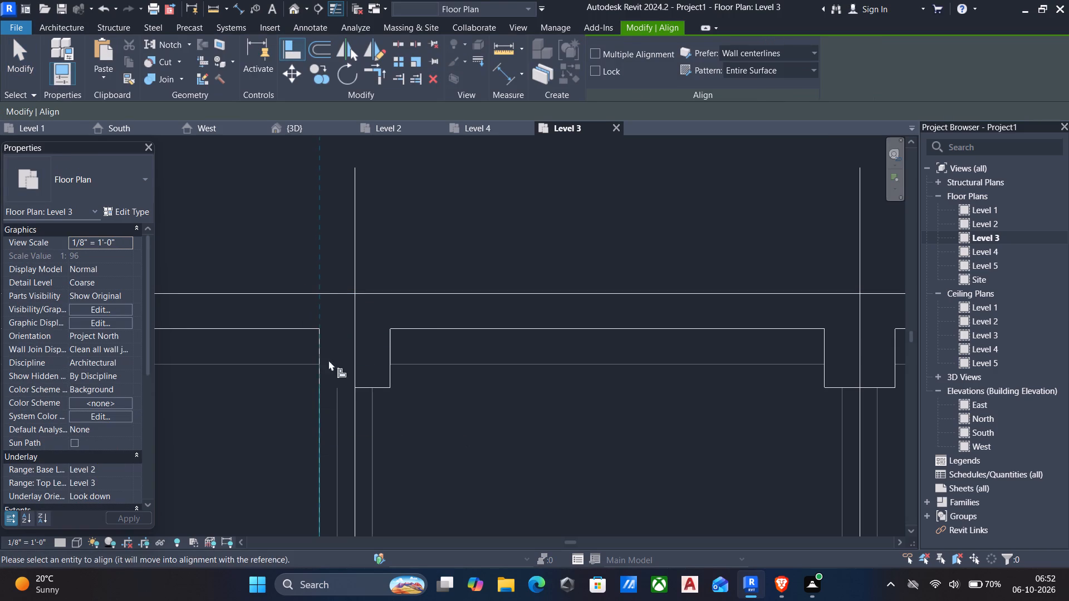
{"action": "left_click", "coordinate": [303, 313]}
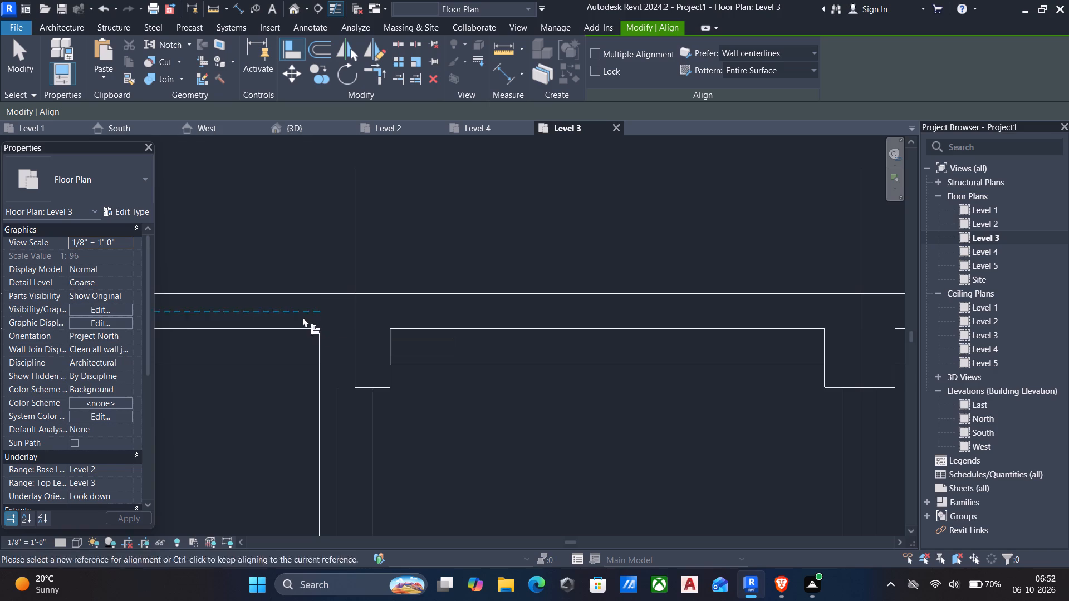
{"action": "scroll", "coordinate": [349, 342], "scroll_direction": "down", "scroll_amount": 3}
{"action": "middle_click_drag", "start_coordinate": [390, 361], "coordinate": [121, 337]}
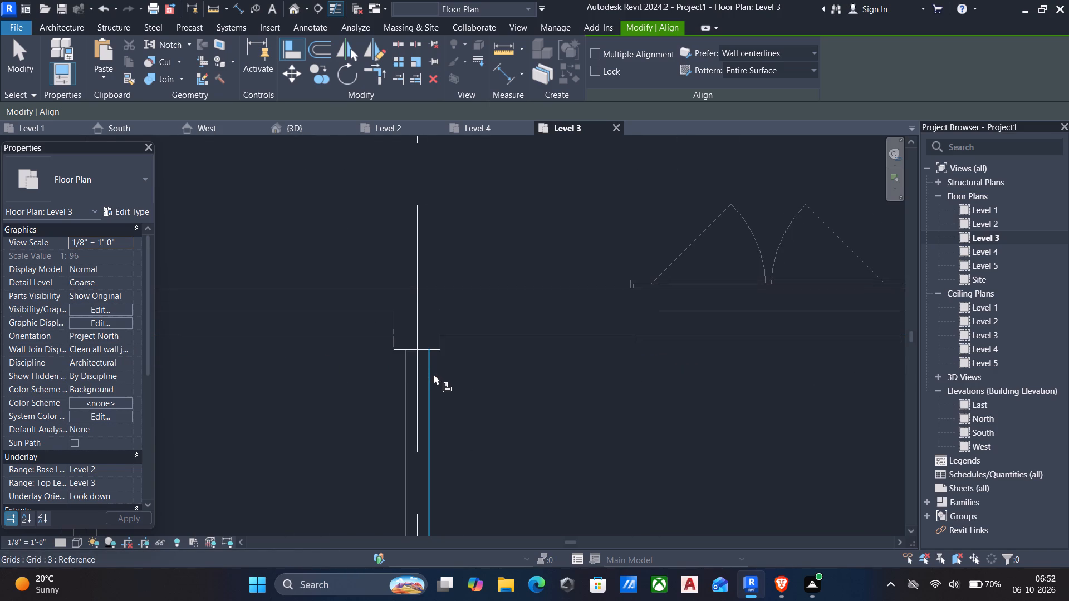
{"action": "left_click", "coordinate": [430, 381]}
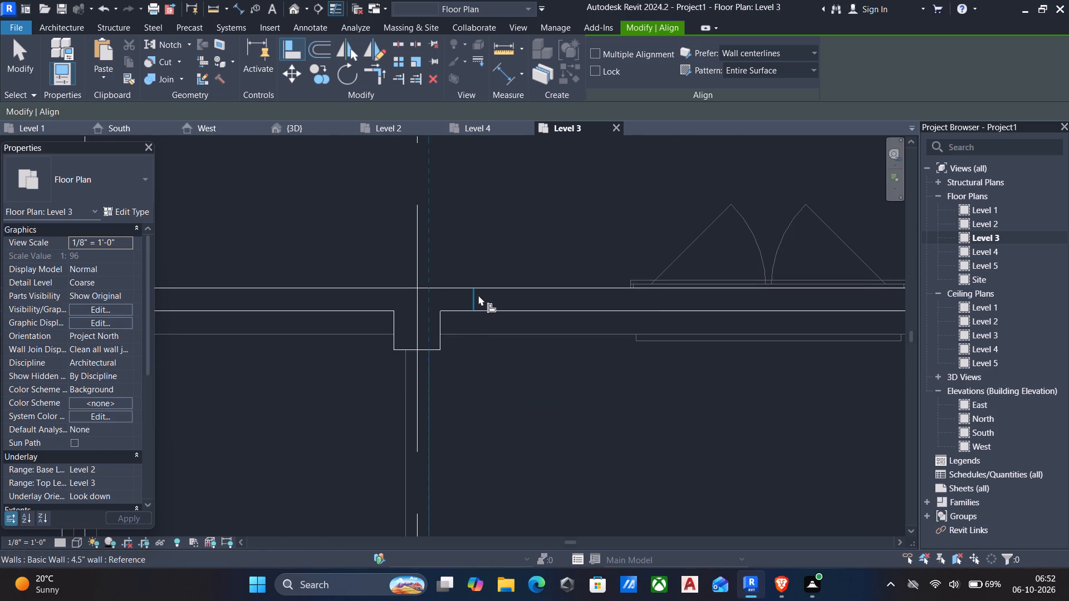
{"action": "left_click", "coordinate": [476, 295]}
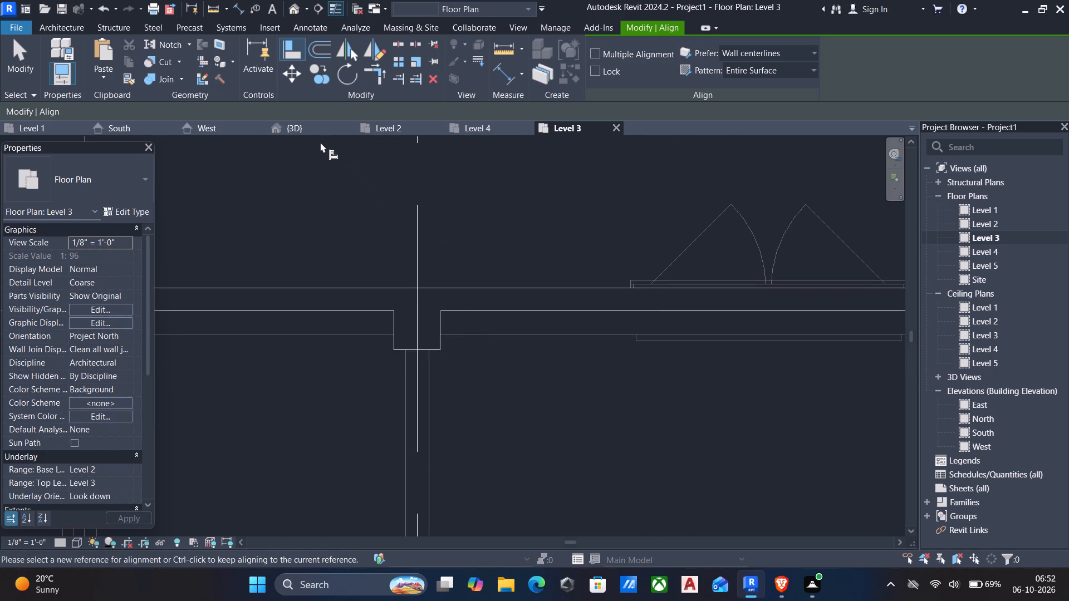
Examine the split segments of the rear Level 3 parapet wall around the central enclosure in the 3D view.
{"action": "left_click", "coordinate": [305, 127]}
{"action": "scroll", "coordinate": [339, 285], "scroll_direction": "down", "scroll_amount": 2}
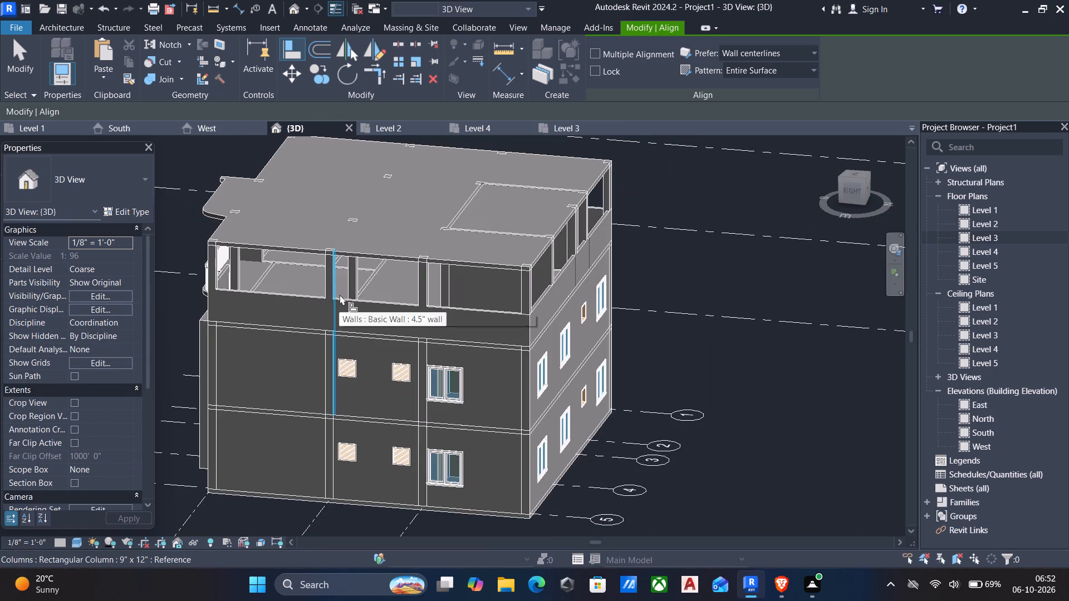
{"action": "middle_click_drag", "start_coordinate": [558, 329], "coordinate": [409, 317], "text": "shift"}
{"action": "scroll", "coordinate": [558, 329], "scroll_direction": "down", "scroll_amount": 1, "text": "shift"}
{"action": "key", "text": "Escape"}
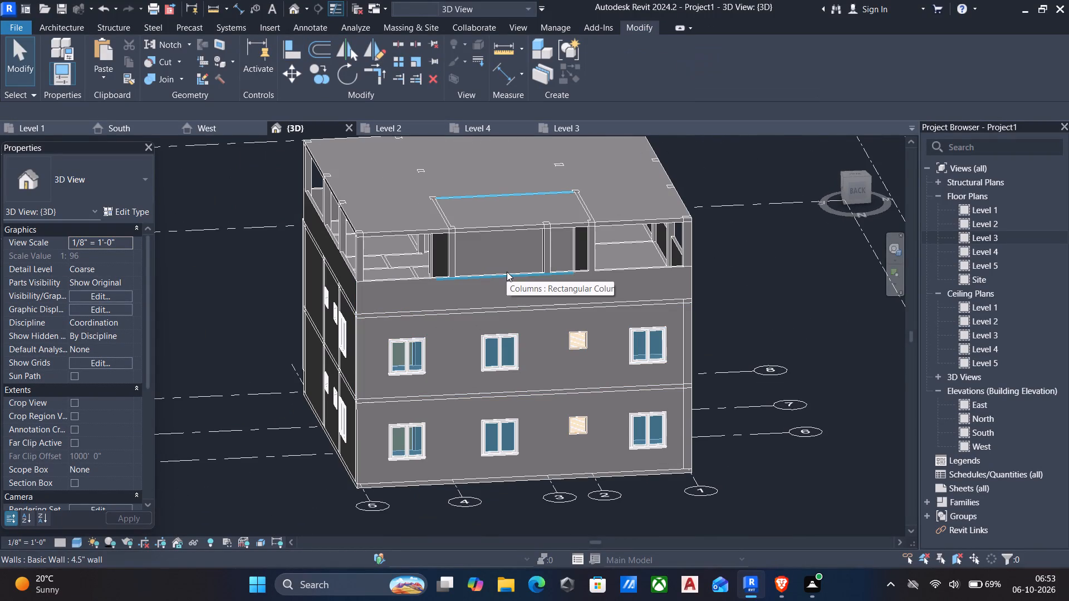
{"action": "scroll", "coordinate": [508, 279], "scroll_direction": "up", "scroll_amount": 5}
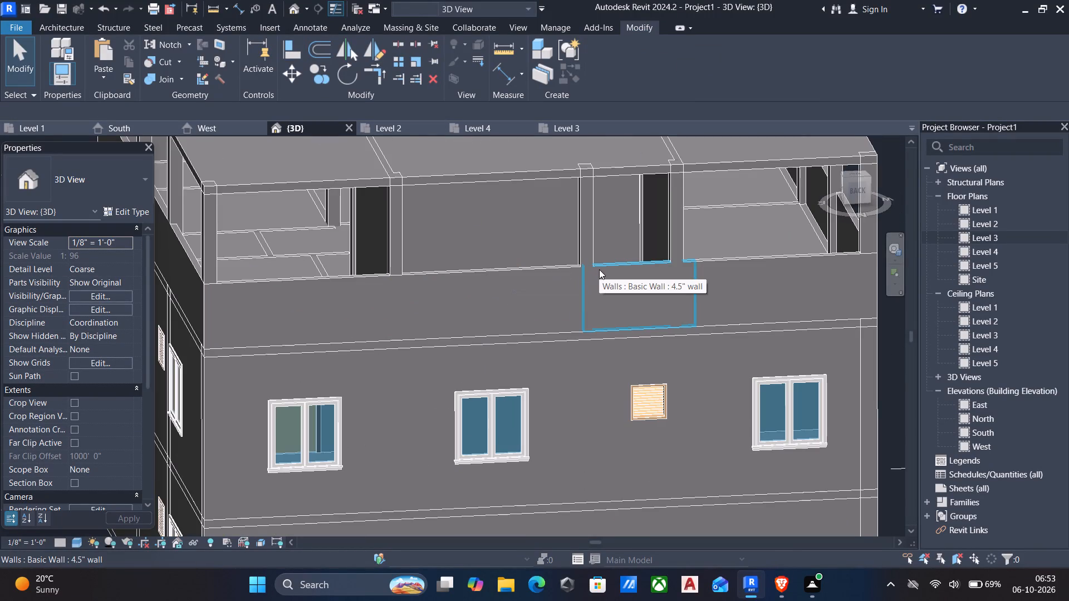
{"action": "left_click", "coordinate": [554, 270]}
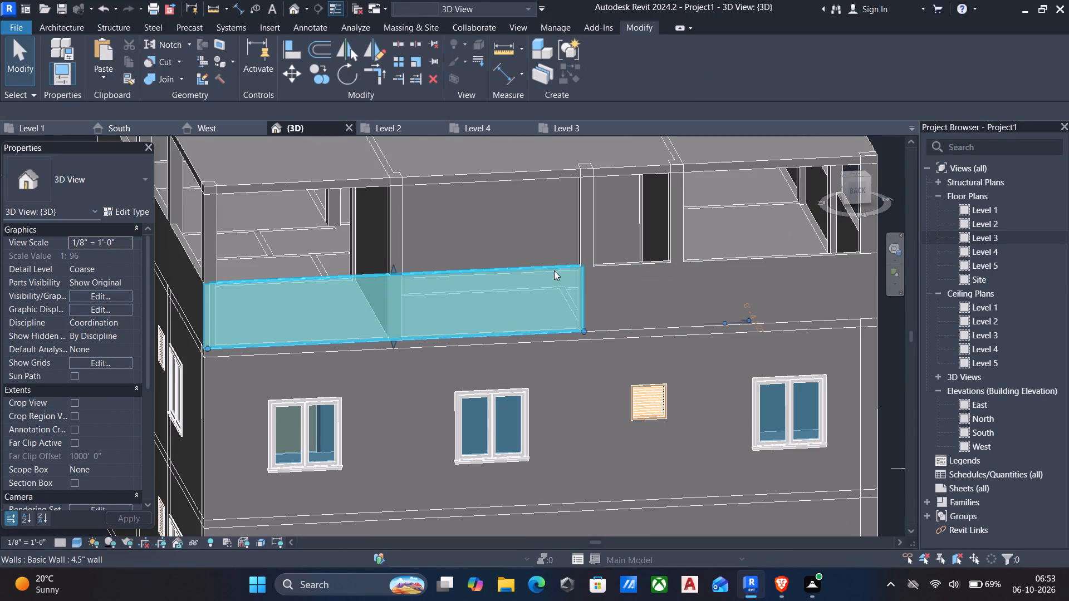
{"action": "key", "text": "Escape"}
{"action": "left_click", "coordinate": [634, 265]}
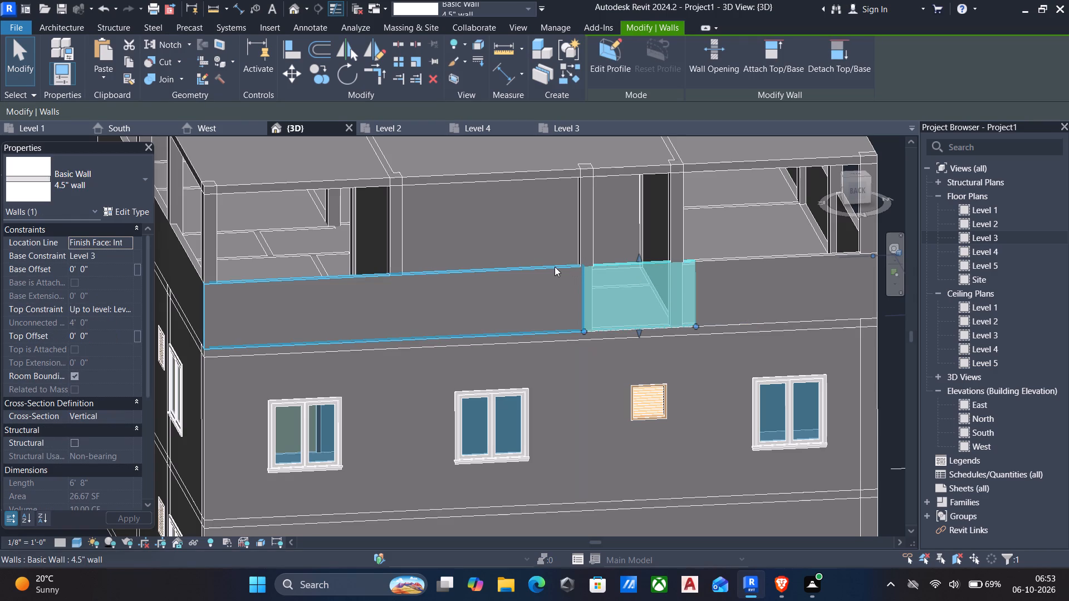
{"action": "key", "text": "Escape"}
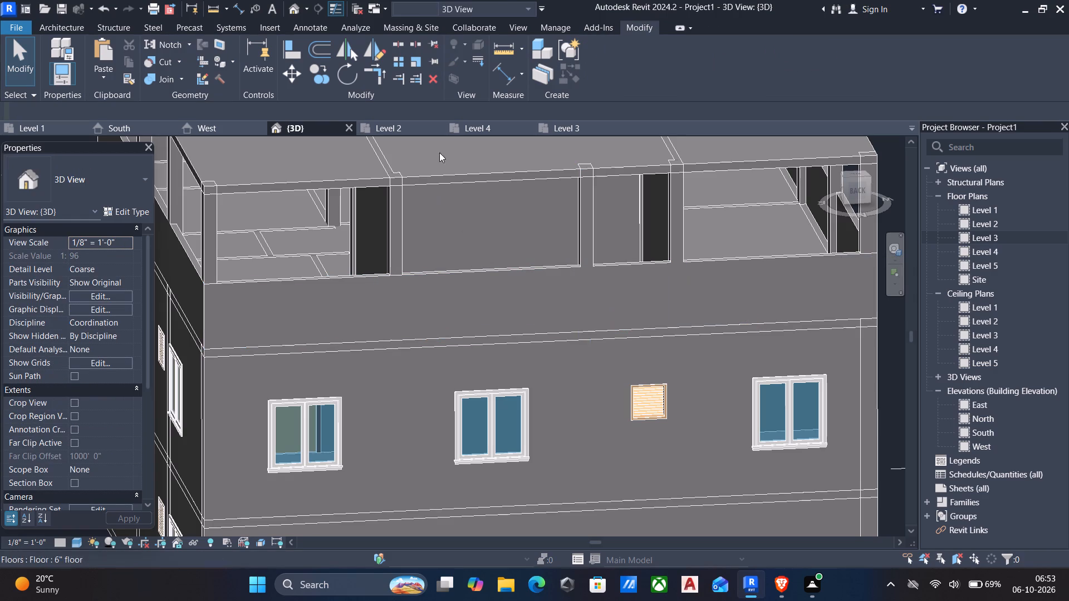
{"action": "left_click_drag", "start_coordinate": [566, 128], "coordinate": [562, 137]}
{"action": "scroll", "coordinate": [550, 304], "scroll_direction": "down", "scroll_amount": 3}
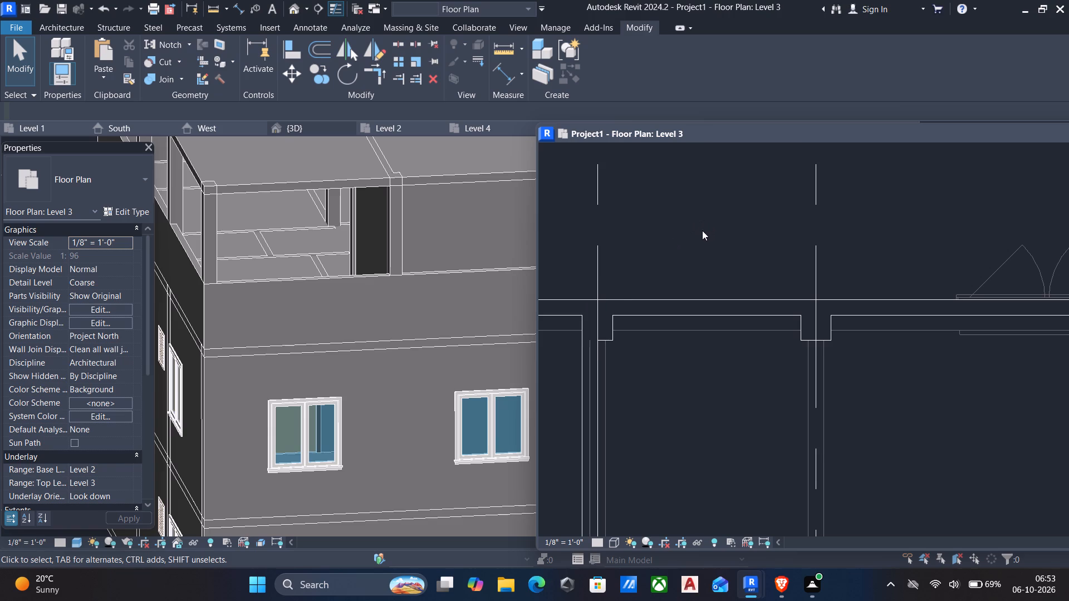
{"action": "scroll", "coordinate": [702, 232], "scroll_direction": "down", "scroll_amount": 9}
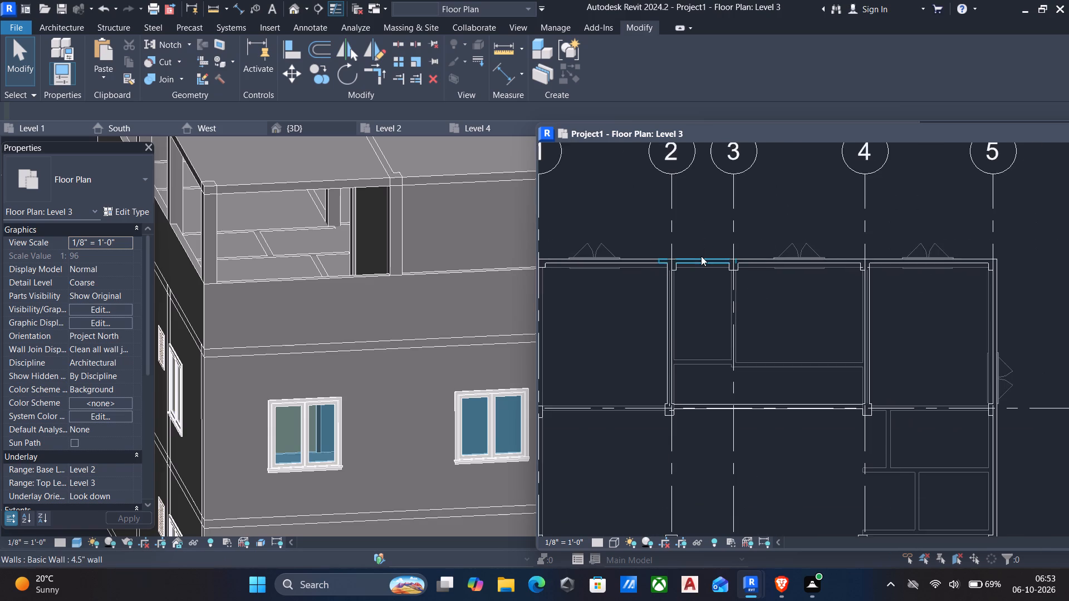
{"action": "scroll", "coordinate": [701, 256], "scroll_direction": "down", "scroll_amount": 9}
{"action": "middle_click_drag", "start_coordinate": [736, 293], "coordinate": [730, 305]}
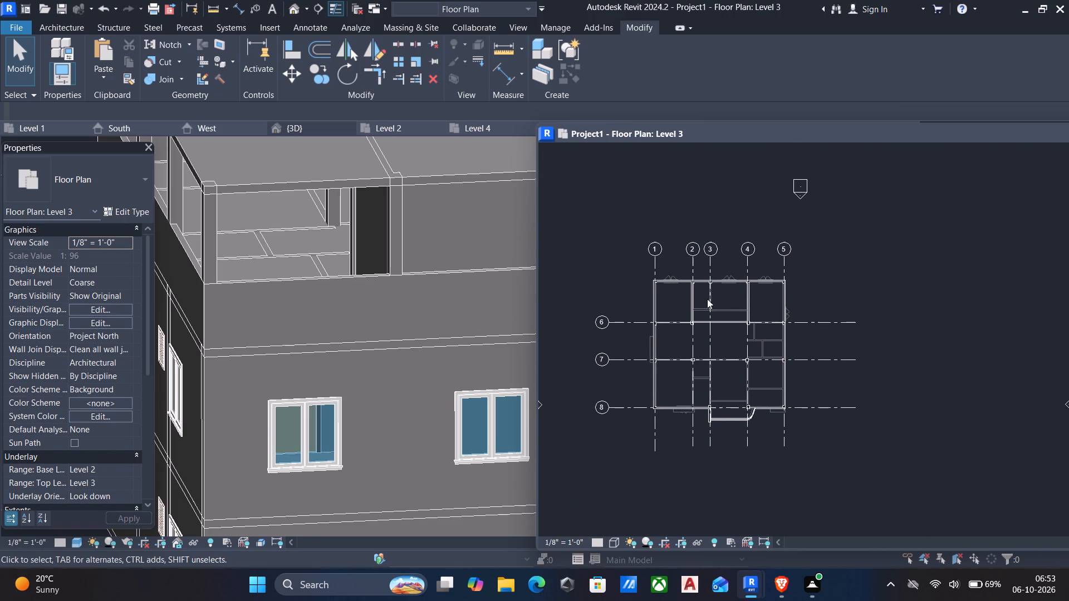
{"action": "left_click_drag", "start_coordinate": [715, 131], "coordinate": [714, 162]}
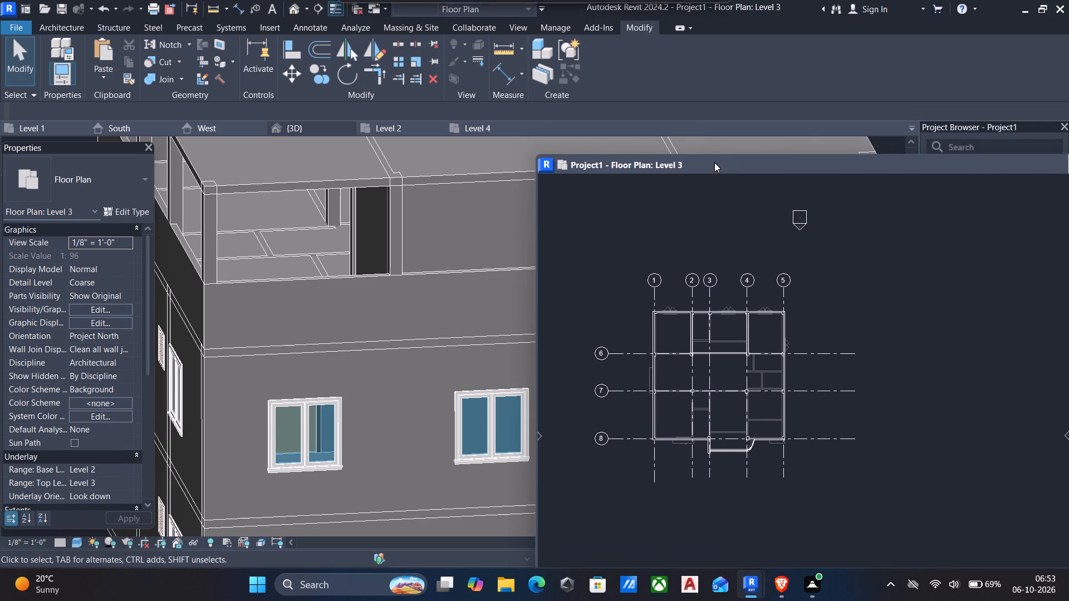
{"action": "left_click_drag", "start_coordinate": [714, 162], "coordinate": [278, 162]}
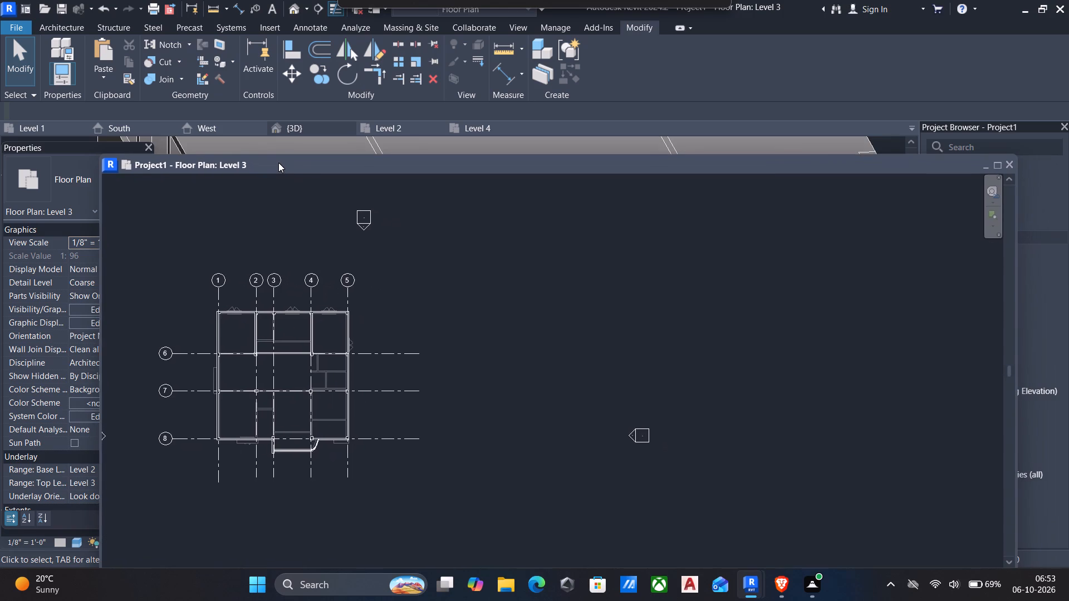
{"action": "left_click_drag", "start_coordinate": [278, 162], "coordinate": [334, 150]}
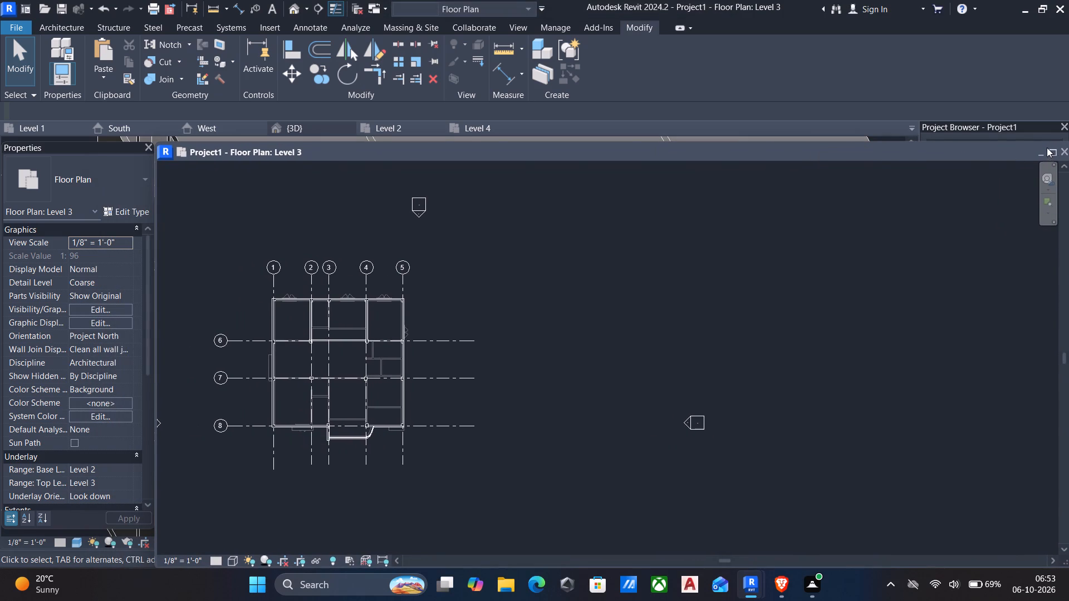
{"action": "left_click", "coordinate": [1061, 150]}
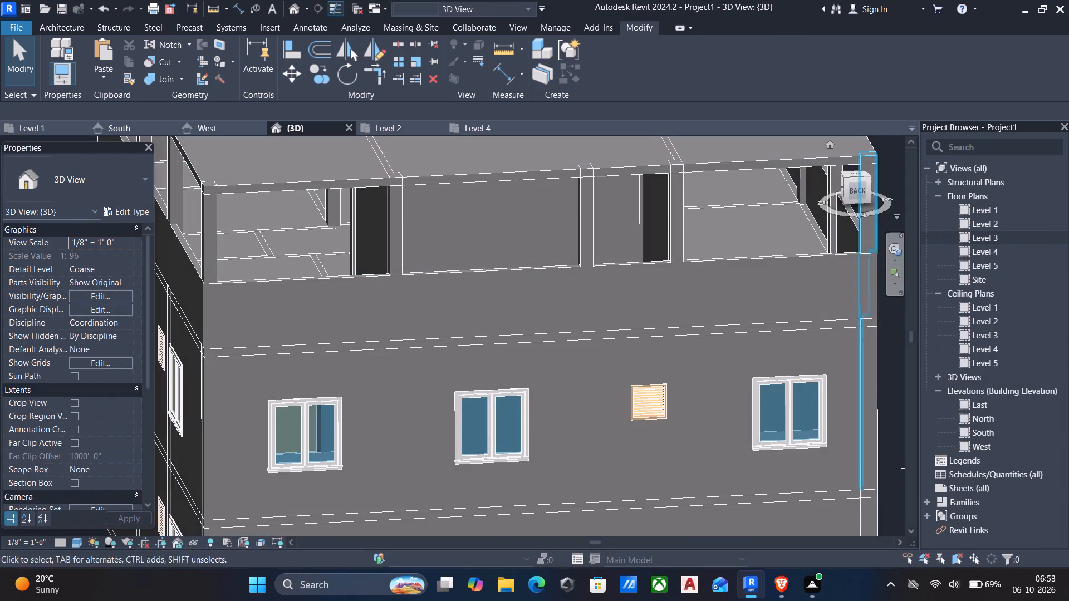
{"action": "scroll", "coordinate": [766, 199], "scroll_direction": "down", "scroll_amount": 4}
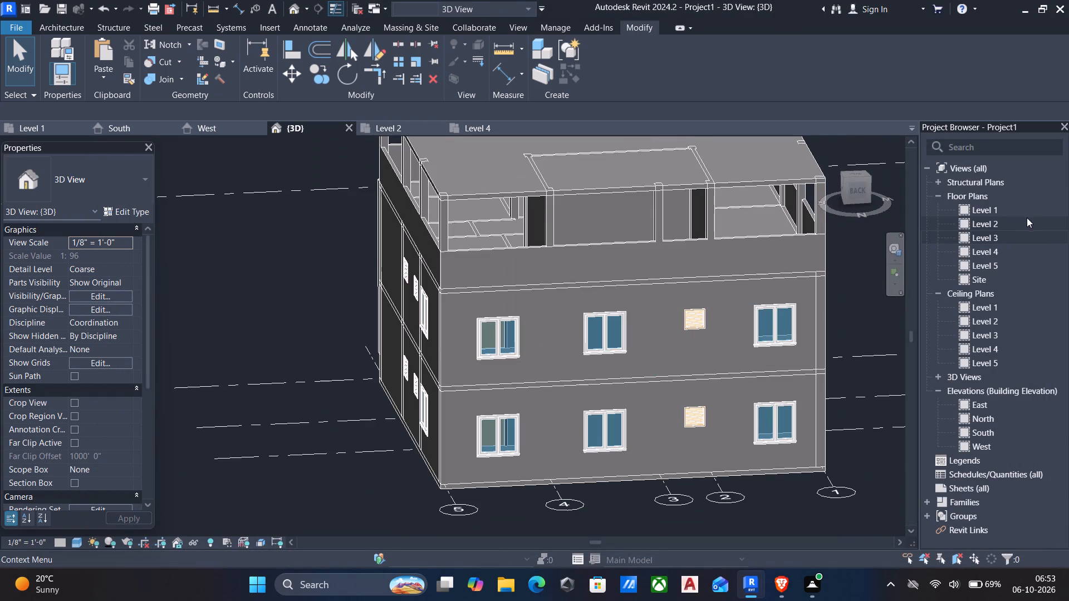
Reopen the Level 3 plan and undo the last splits and end alignments of the rear 4.5" perimeter wall.
{"action": "double_click", "coordinate": [1008, 239]}
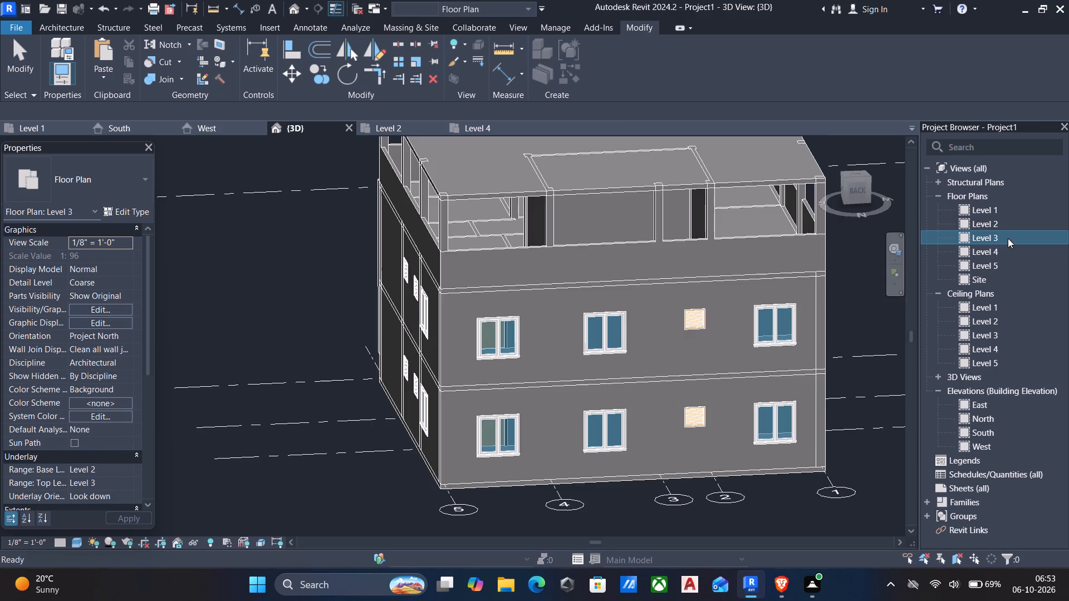
{"action": "scroll", "coordinate": [730, 257], "scroll_direction": "down", "scroll_amount": 3}
{"action": "scroll", "coordinate": [511, 244], "scroll_direction": "up", "scroll_amount": 9}
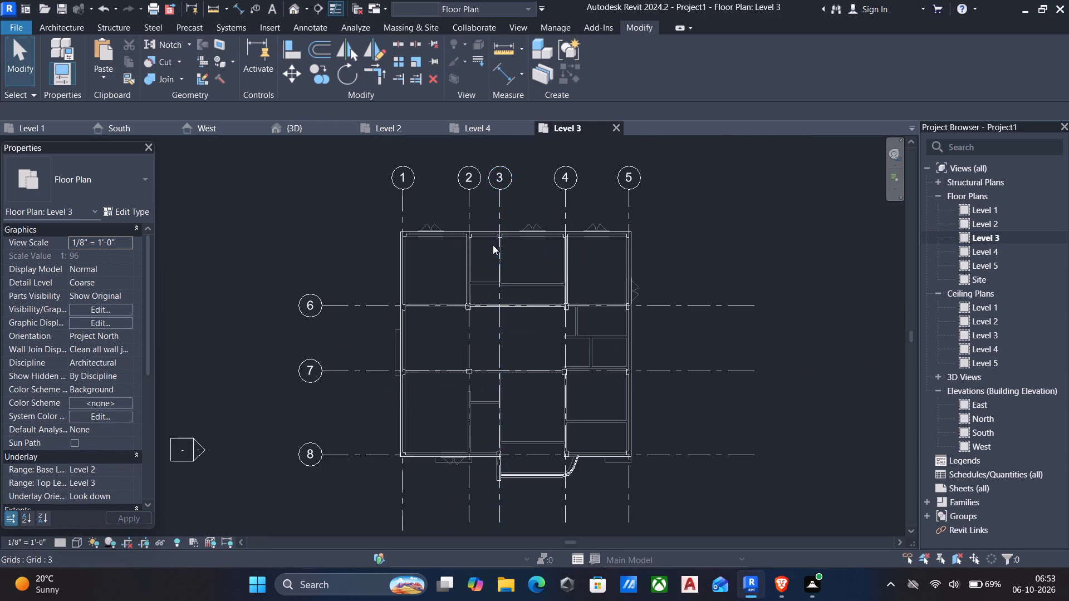
{"action": "scroll", "coordinate": [494, 242], "scroll_direction": "up", "scroll_amount": 5}
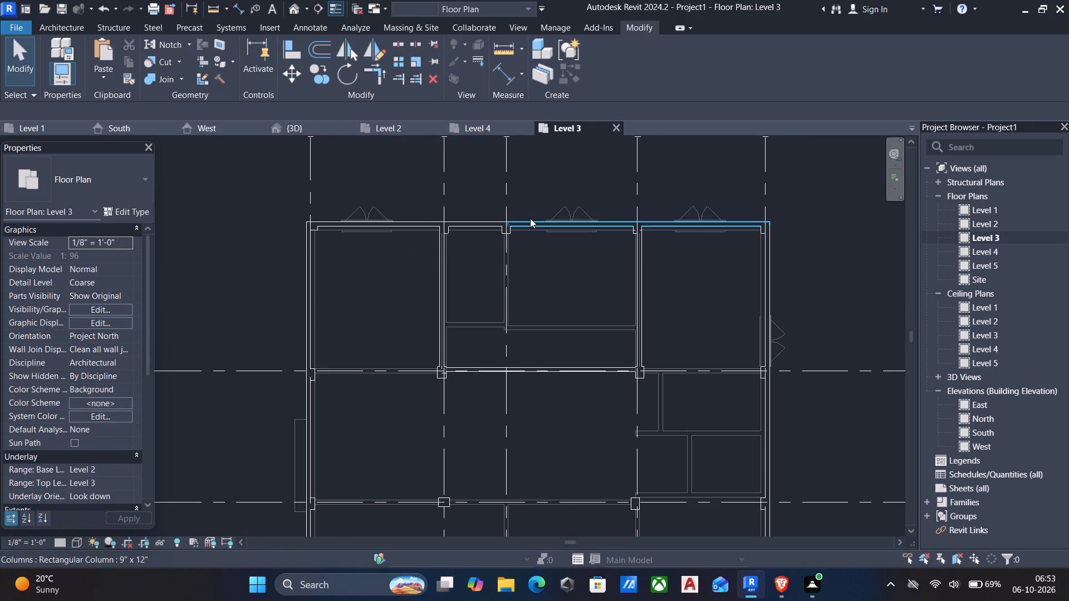
{"action": "scroll", "coordinate": [473, 226], "scroll_direction": "up", "scroll_amount": 4}
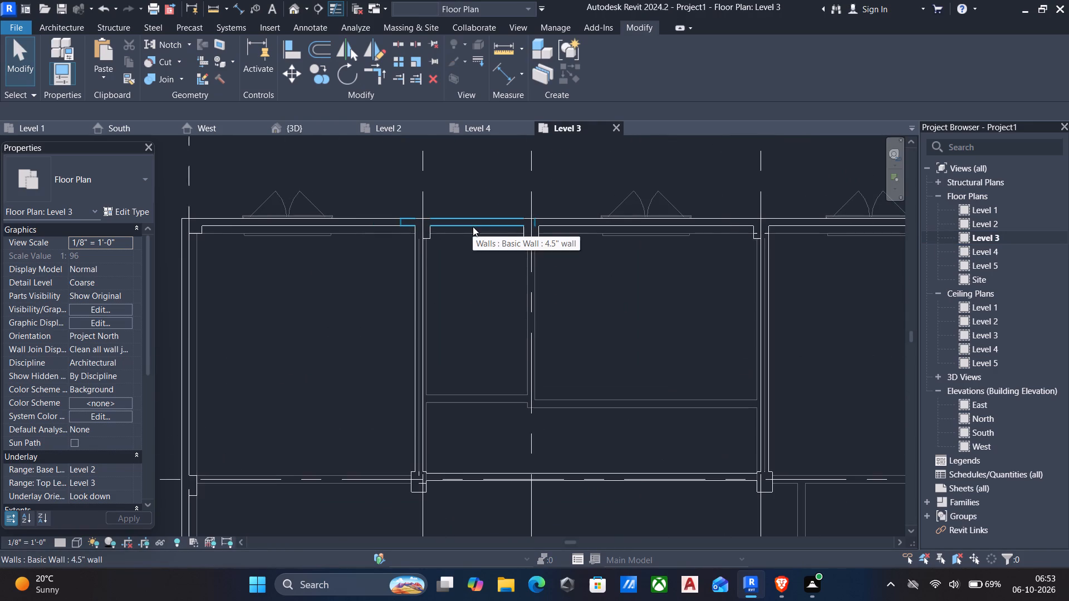
{"action": "key", "text": "ctrl+z"}
{"action": "key", "text": "ctrl+z"}
{"action": "key", "text": "ctrl+z"}
{"action": "key", "text": "ctrl+z"}
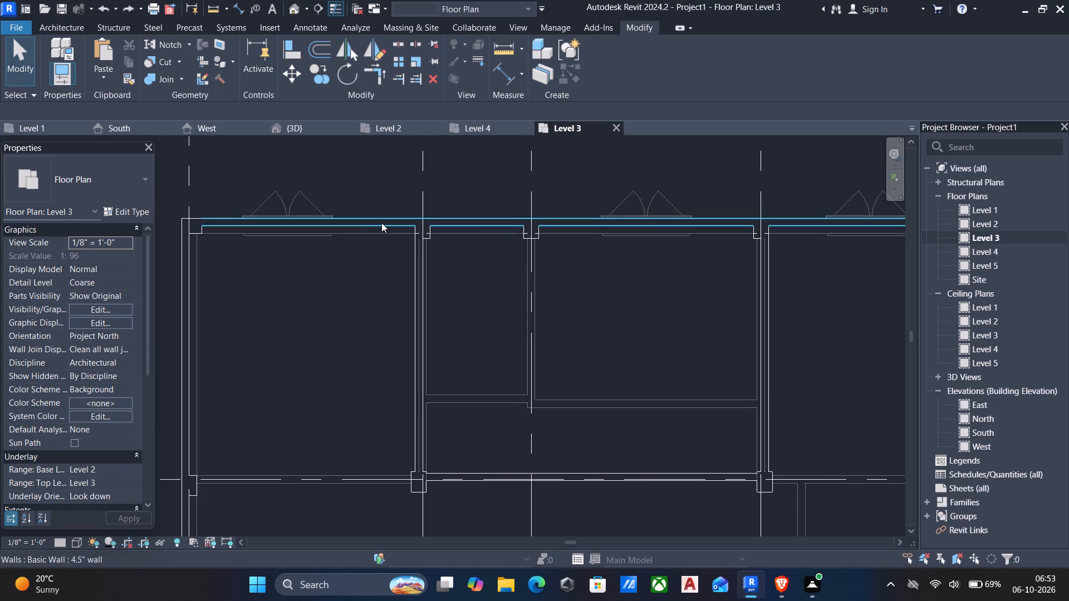
Split the rear 4.5" perimeter wall at the outer face of the central enclosure's wall at grid 2.
{"action": "key", "text": "s"}
{"action": "key", "text": "l"}
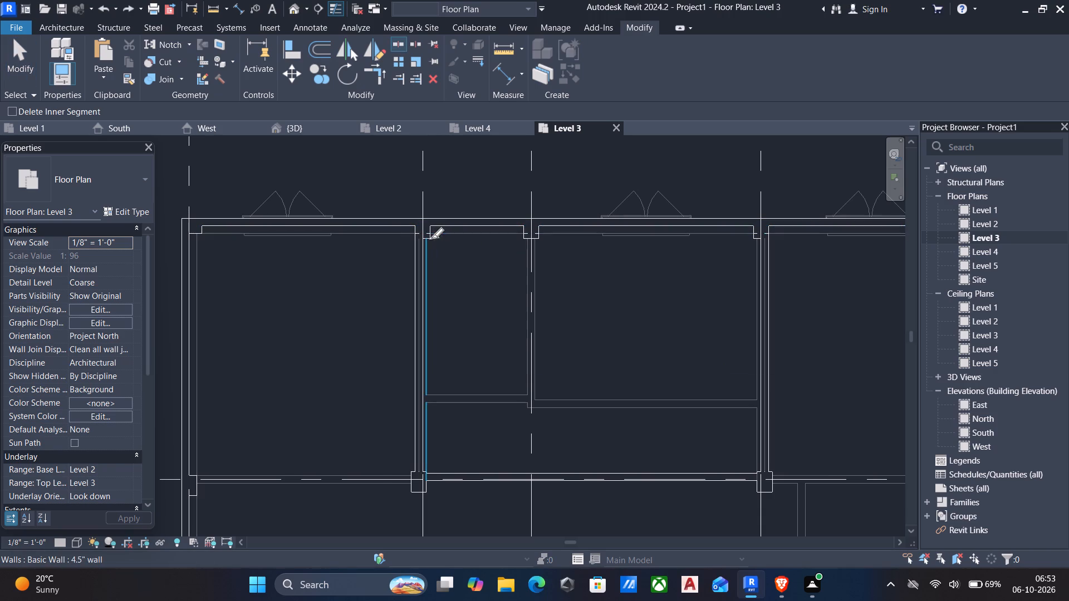
{"action": "scroll", "coordinate": [409, 224], "scroll_direction": "up", "scroll_amount": 8}
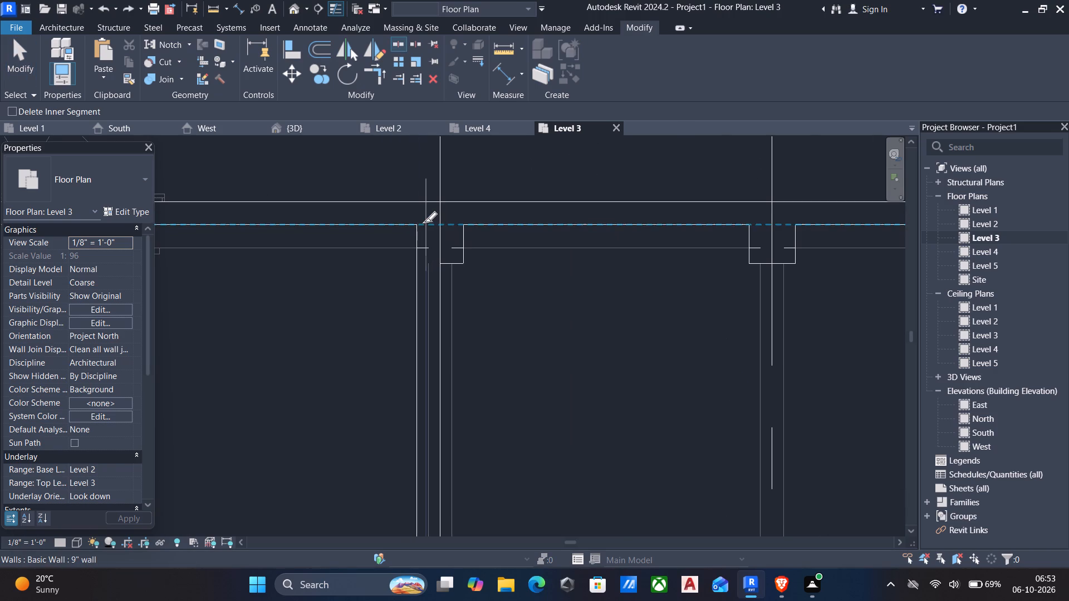
{"action": "scroll", "coordinate": [424, 222], "scroll_direction": "up", "scroll_amount": 9}
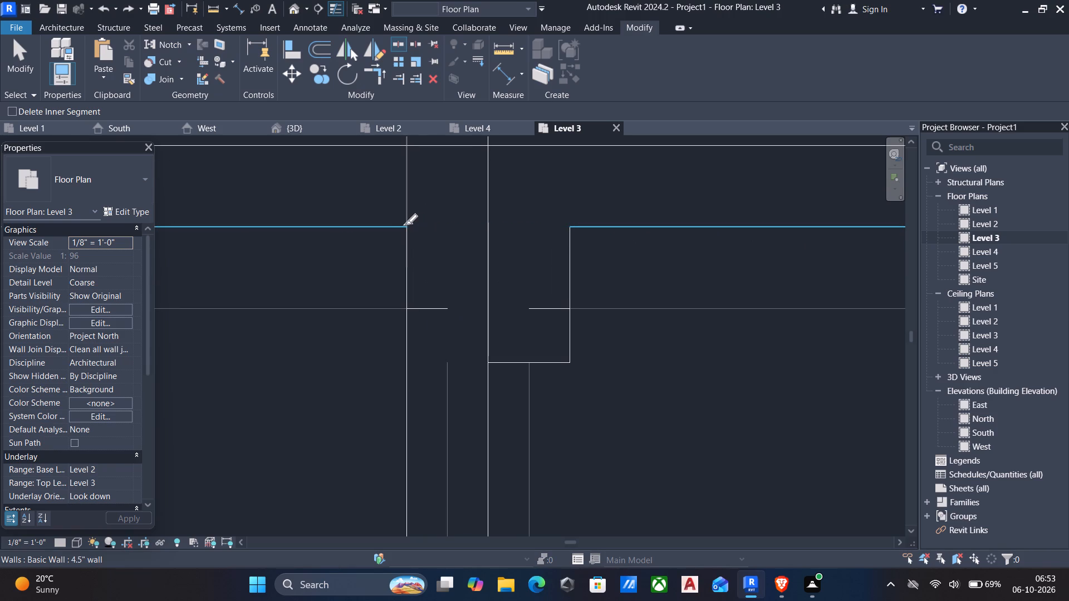
{"action": "left_click", "coordinate": [405, 224]}
Split the rear 4.5" perimeter wall at the outer face of the central enclosure's wall at grid 4.
{"action": "scroll", "coordinate": [527, 264], "scroll_direction": "down", "scroll_amount": 3}
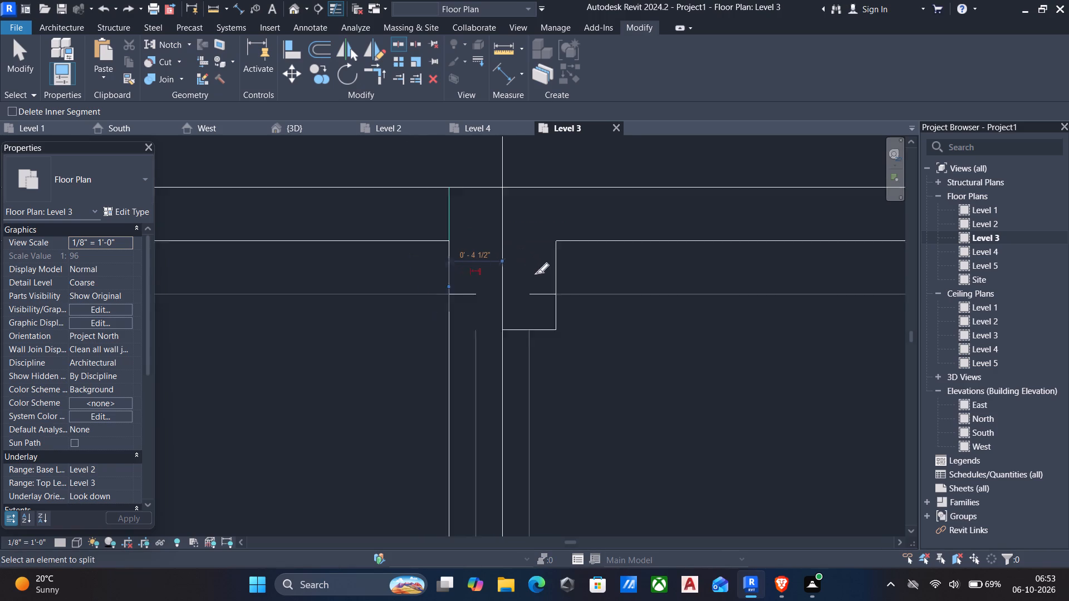
{"action": "scroll", "coordinate": [536, 273], "scroll_direction": "down", "scroll_amount": 2}
{"action": "middle_click_drag", "start_coordinate": [605, 275], "coordinate": [352, 326]}
{"action": "scroll", "coordinate": [350, 326], "scroll_direction": "down", "scroll_amount": 3}
{"action": "scroll", "coordinate": [664, 361], "scroll_direction": "down", "scroll_amount": 4}
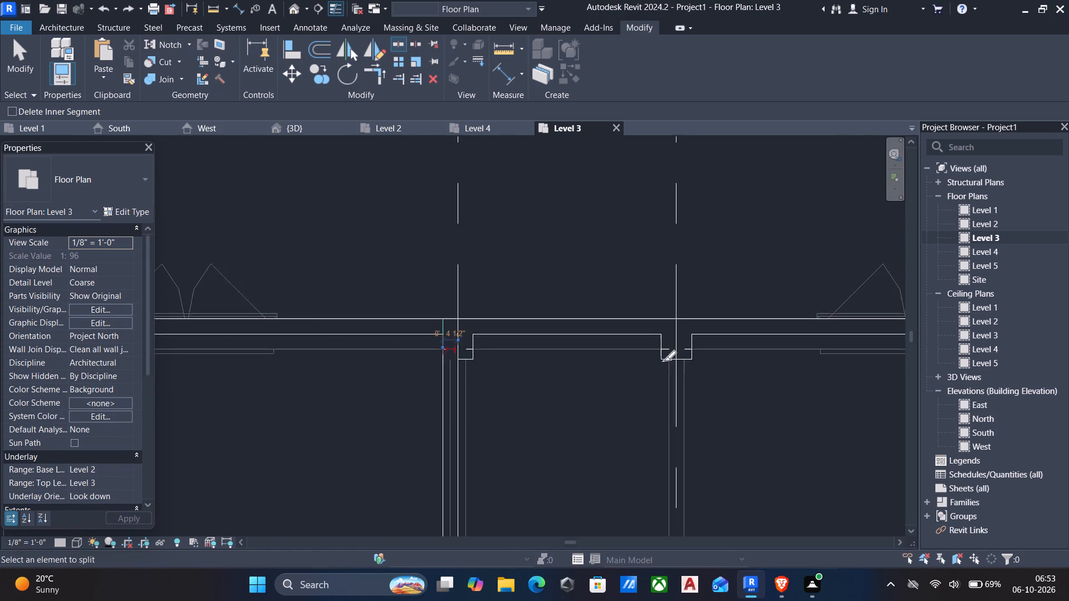
{"action": "middle_click_drag", "start_coordinate": [663, 361], "coordinate": [506, 324]}
{"action": "scroll", "coordinate": [499, 348], "scroll_direction": "down", "scroll_amount": 4}
{"action": "middle_click_drag", "start_coordinate": [694, 374], "coordinate": [591, 386]}
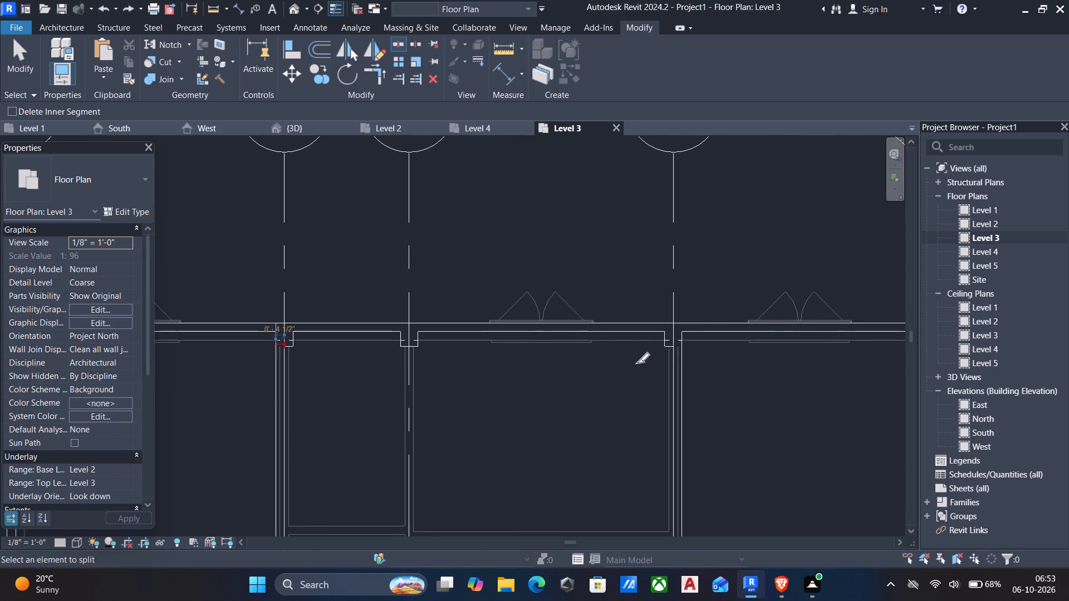
{"action": "scroll", "coordinate": [725, 336], "scroll_direction": "up", "scroll_amount": 5}
{"action": "scroll", "coordinate": [678, 323], "scroll_direction": "up", "scroll_amount": 4}
{"action": "scroll", "coordinate": [609, 352], "scroll_direction": "up", "scroll_amount": 7}
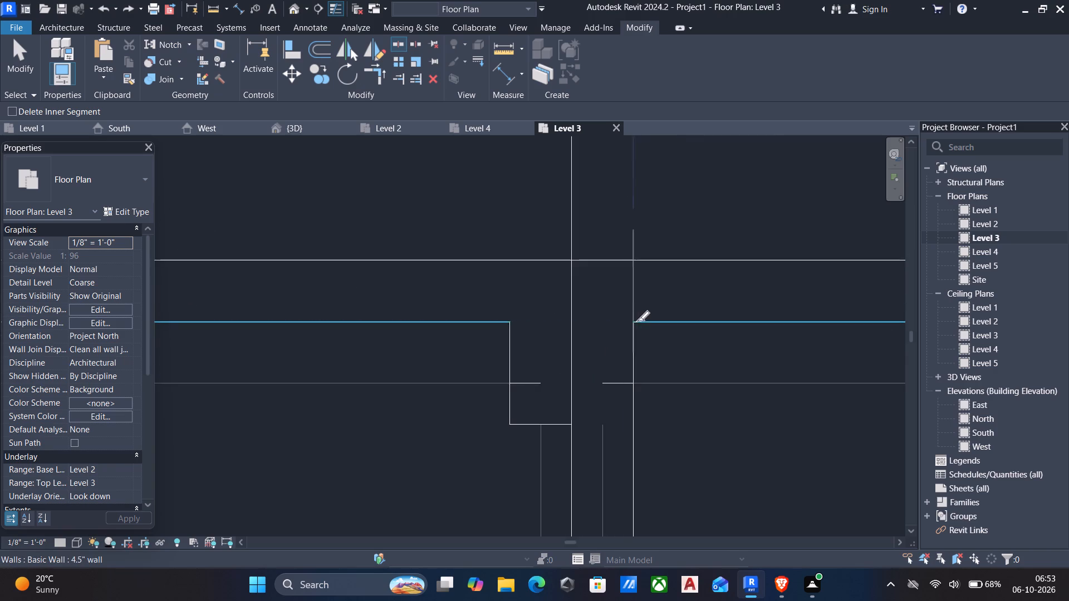
{"action": "scroll", "coordinate": [637, 321], "scroll_direction": "up", "scroll_amount": 3}
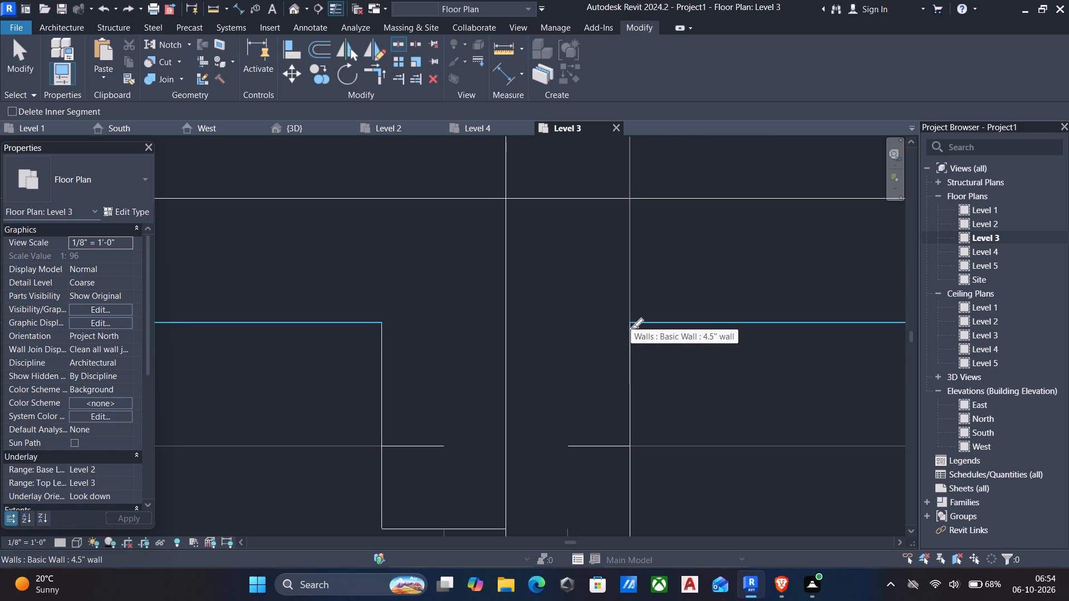
{"action": "left_click", "coordinate": [631, 328]}
In the 3D view, set the top constraint of the rear 4.5" wall segment at the central enclosure to Level 5.
{"action": "scroll", "coordinate": [585, 317], "scroll_direction": "down", "scroll_amount": 7}
{"action": "middle_click_drag", "start_coordinate": [603, 353], "coordinate": [801, 374]}
{"action": "scroll", "coordinate": [797, 372], "scroll_direction": "down", "scroll_amount": 1}
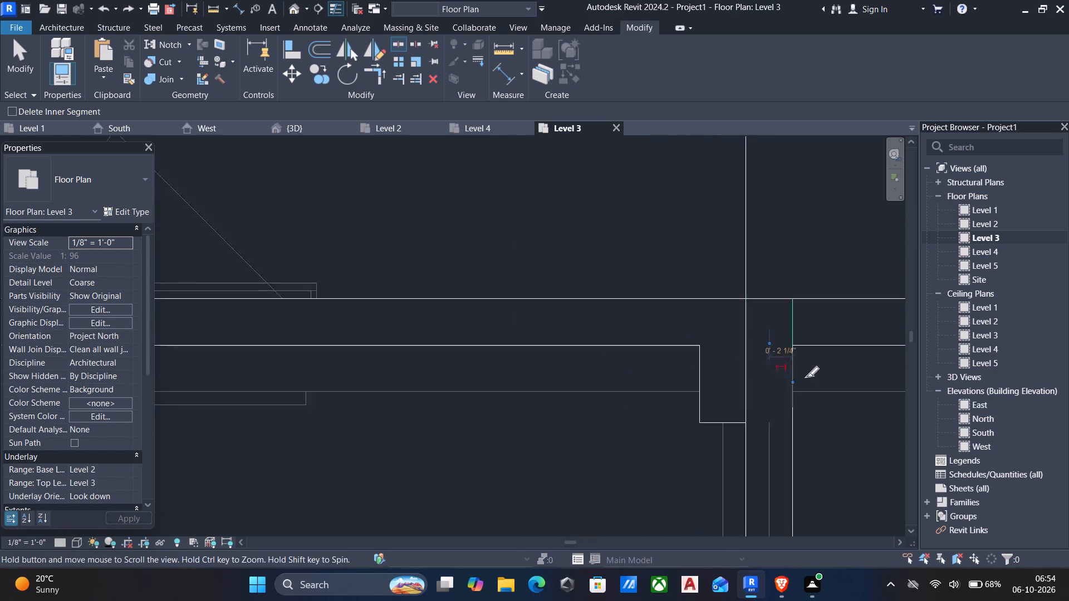
{"action": "scroll", "coordinate": [806, 377], "scroll_direction": "down", "scroll_amount": 1}
{"action": "scroll", "coordinate": [700, 376], "scroll_direction": "down", "scroll_amount": 3}
{"action": "middle_click_drag", "start_coordinate": [696, 385], "coordinate": [783, 378]}
{"action": "scroll", "coordinate": [709, 339], "scroll_direction": "down", "scroll_amount": 4}
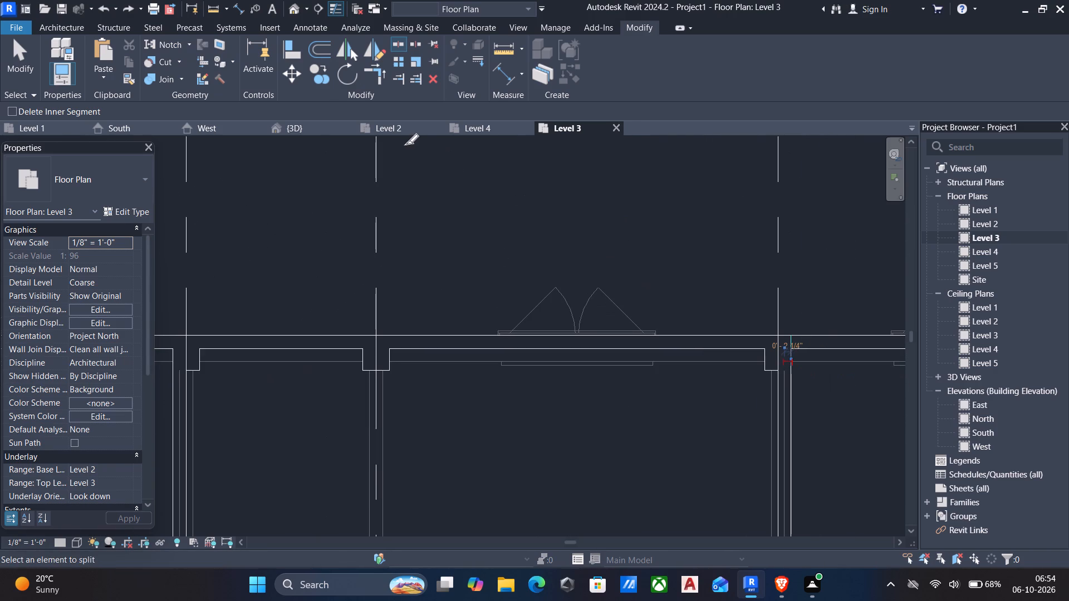
{"action": "left_click", "coordinate": [294, 13]}
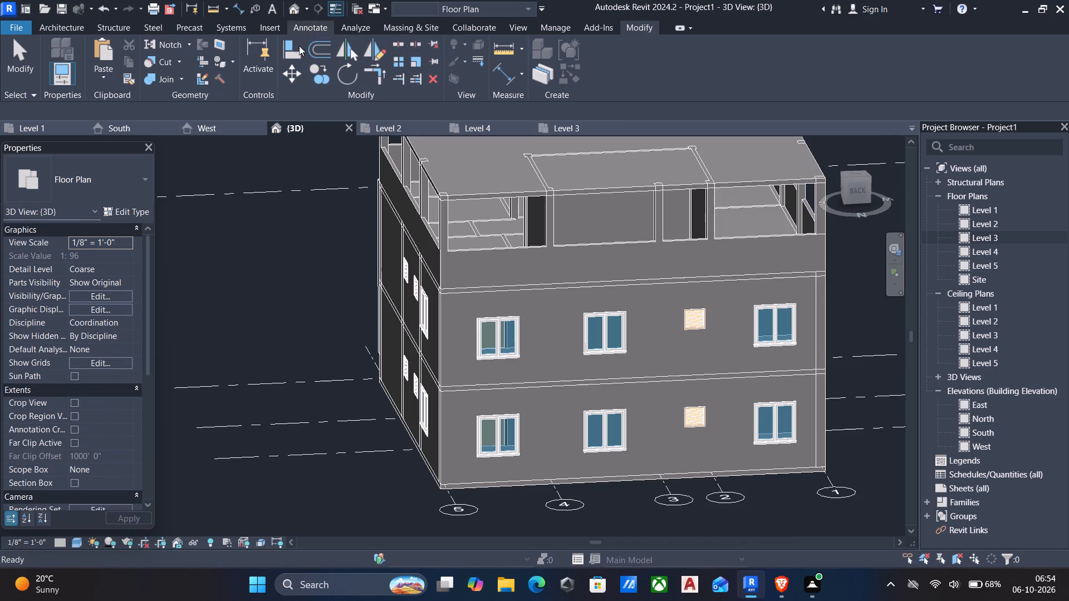
{"action": "key", "text": "Escape"}
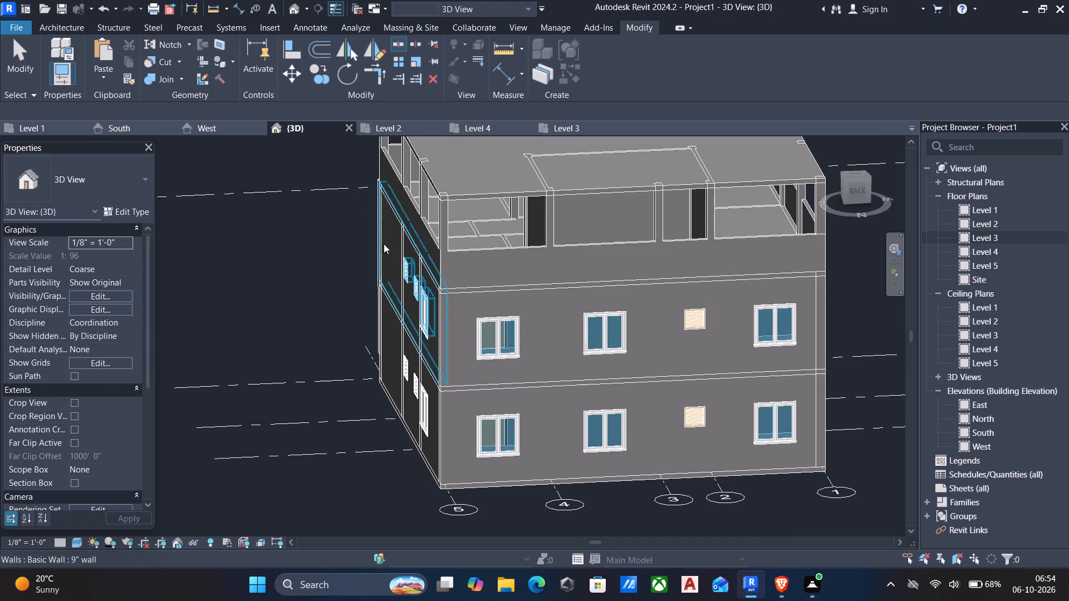
{"action": "scroll", "coordinate": [396, 284], "scroll_direction": "down", "scroll_amount": 4}
{"action": "middle_click_drag", "start_coordinate": [399, 303], "coordinate": [844, 321], "text": "shift"}
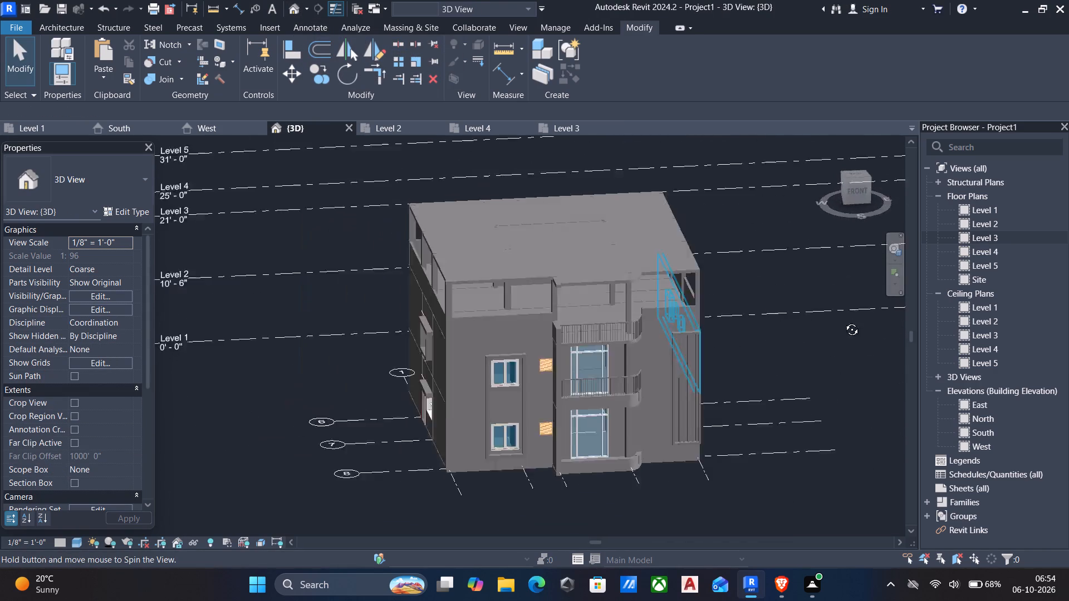
{"action": "middle_click_drag", "start_coordinate": [844, 321], "coordinate": [1068, 326], "text": "shift"}
{"action": "left_click_drag", "start_coordinate": [1049, 327], "coordinate": [1068, 326], "text": "shift"}
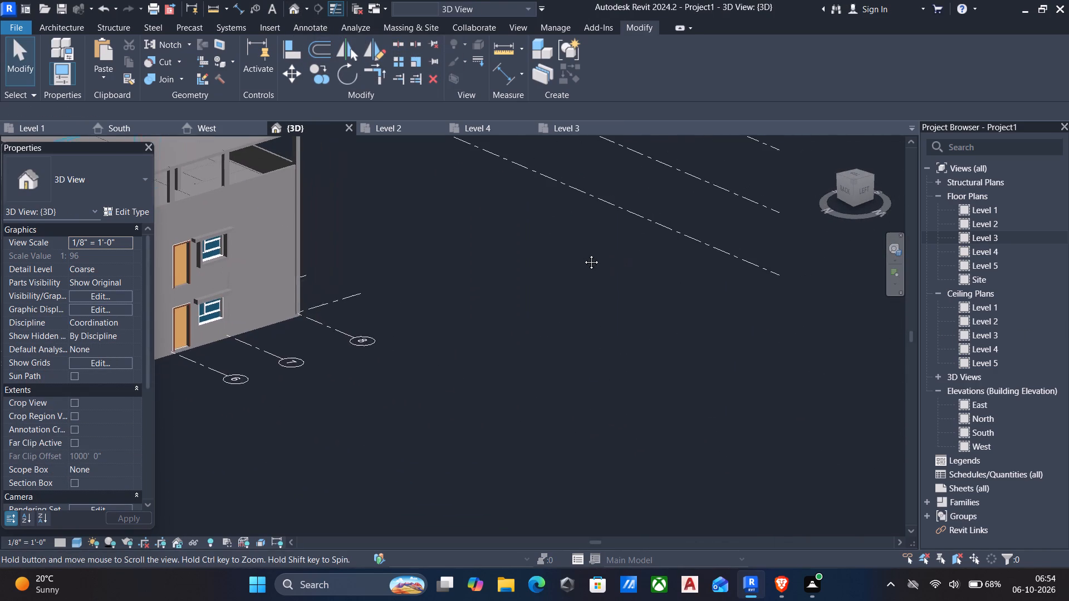
{"action": "middle_click_drag", "start_coordinate": [586, 256], "coordinate": [679, 279]}
{"action": "left_click", "coordinate": [678, 279]}
{"action": "middle_click_drag", "start_coordinate": [644, 300], "coordinate": [702, 314]}
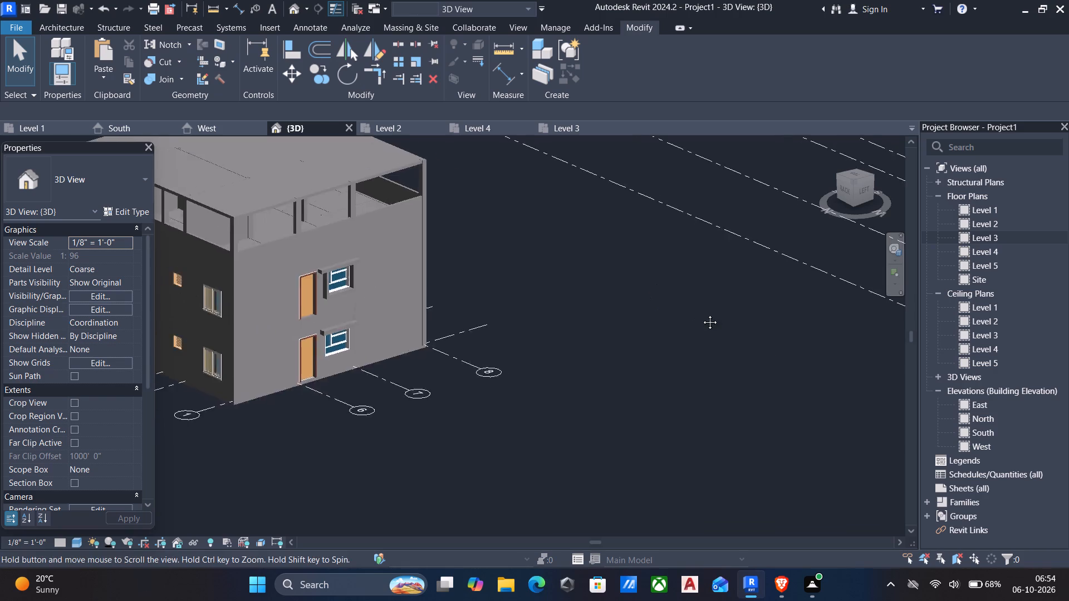
{"action": "middle_click_drag", "start_coordinate": [702, 314], "coordinate": [821, 366]}
{"action": "middle_click_drag", "start_coordinate": [447, 347], "coordinate": [420, 328]}
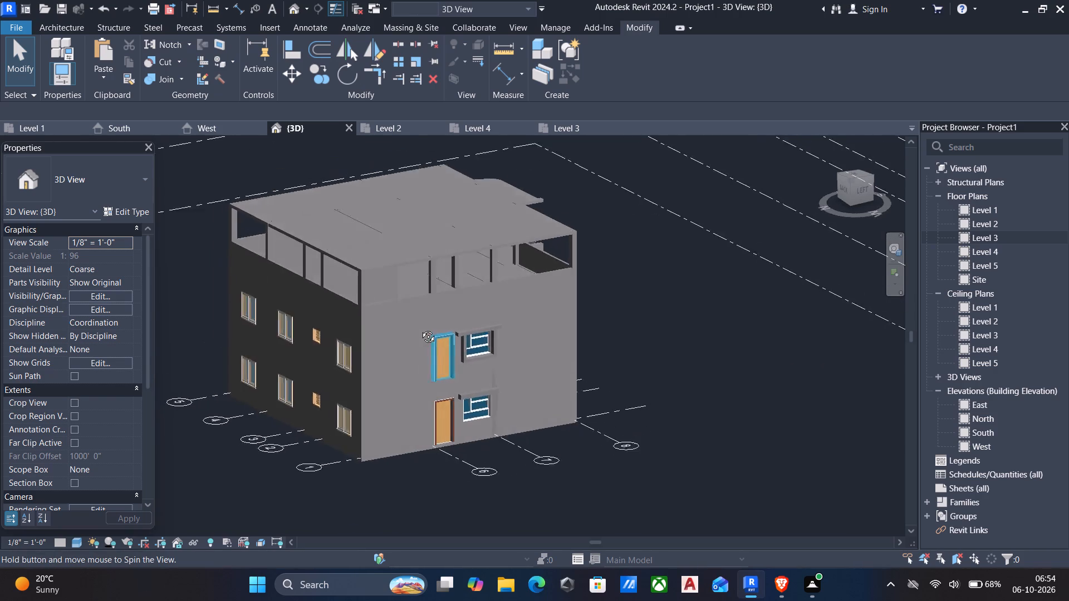
{"action": "middle_click_drag", "start_coordinate": [420, 328], "coordinate": [167, 308]}
{"action": "middle_click_drag", "start_coordinate": [601, 358], "coordinate": [473, 345], "text": "shift"}
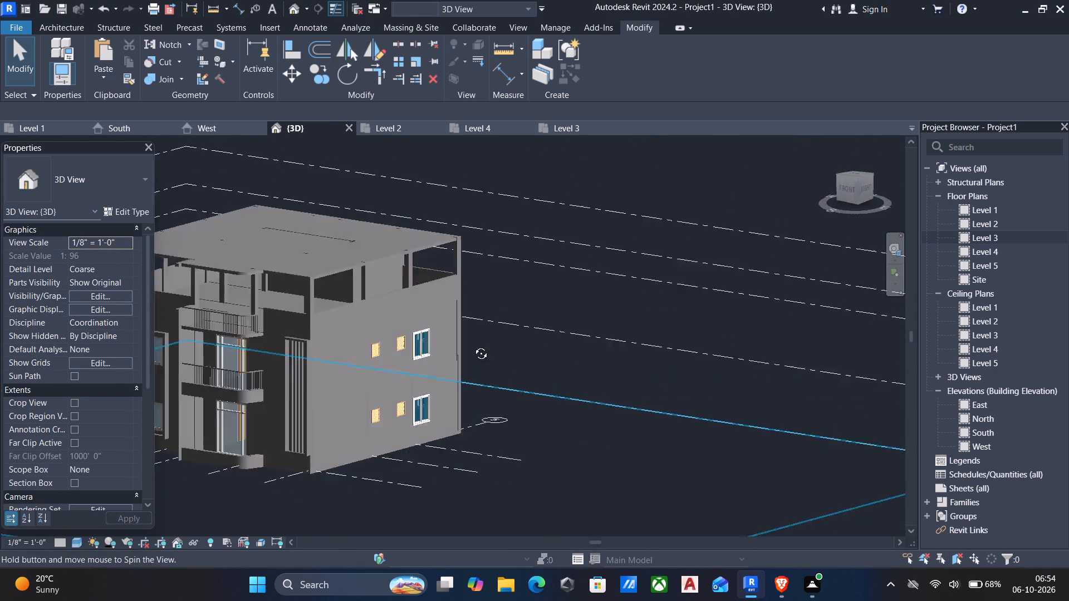
{"action": "middle_click_drag", "start_coordinate": [473, 345], "coordinate": [270, 333], "text": "shift"}
{"action": "left_click", "coordinate": [377, 269]}
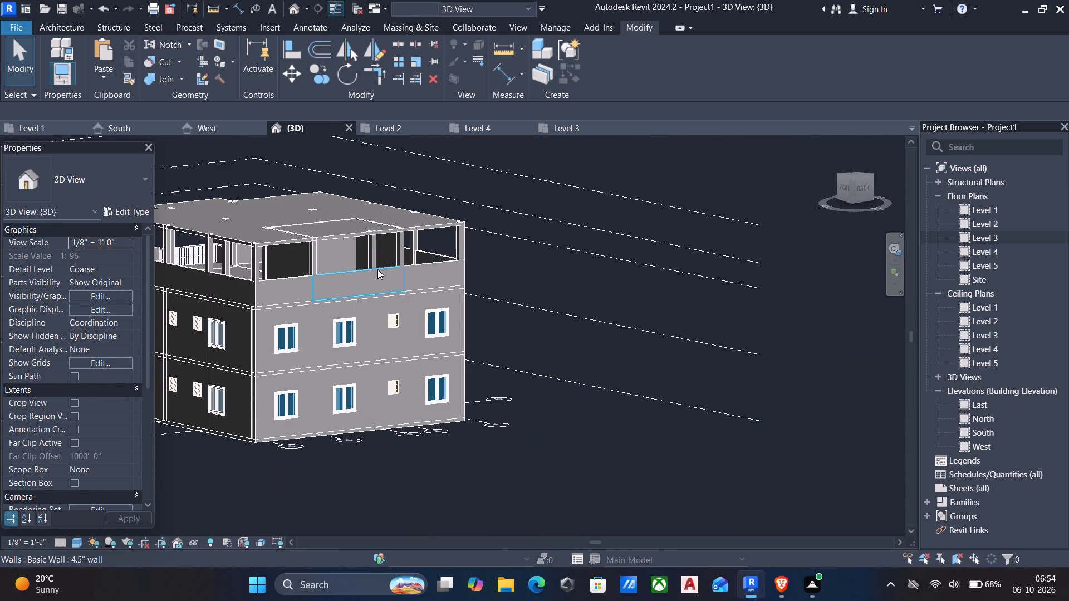
{"action": "middle_click_drag", "start_coordinate": [744, 373], "coordinate": [822, 426]}
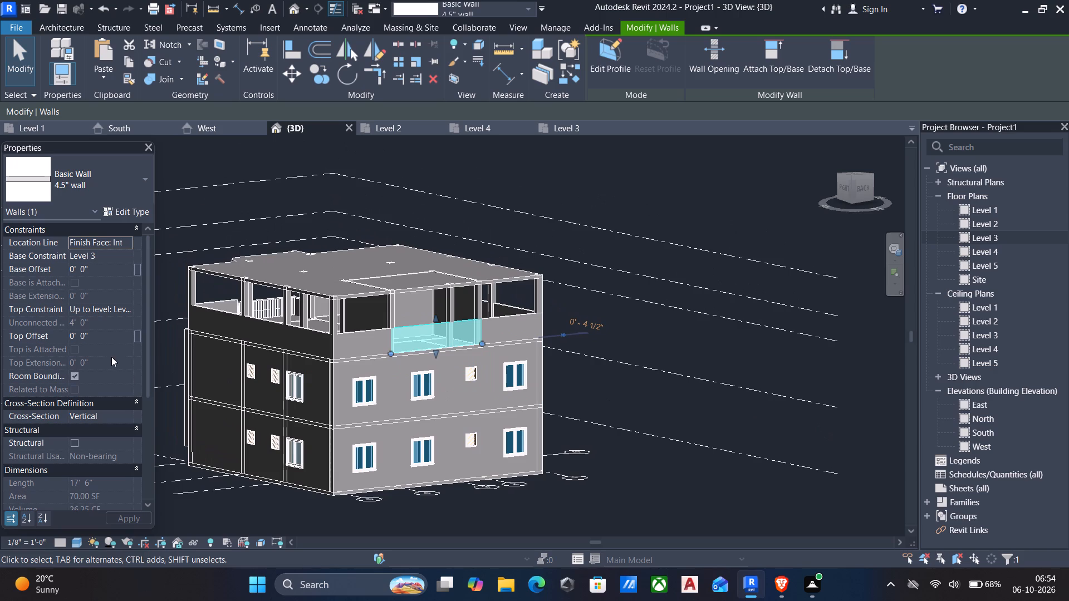
{"action": "left_click", "coordinate": [134, 308]}
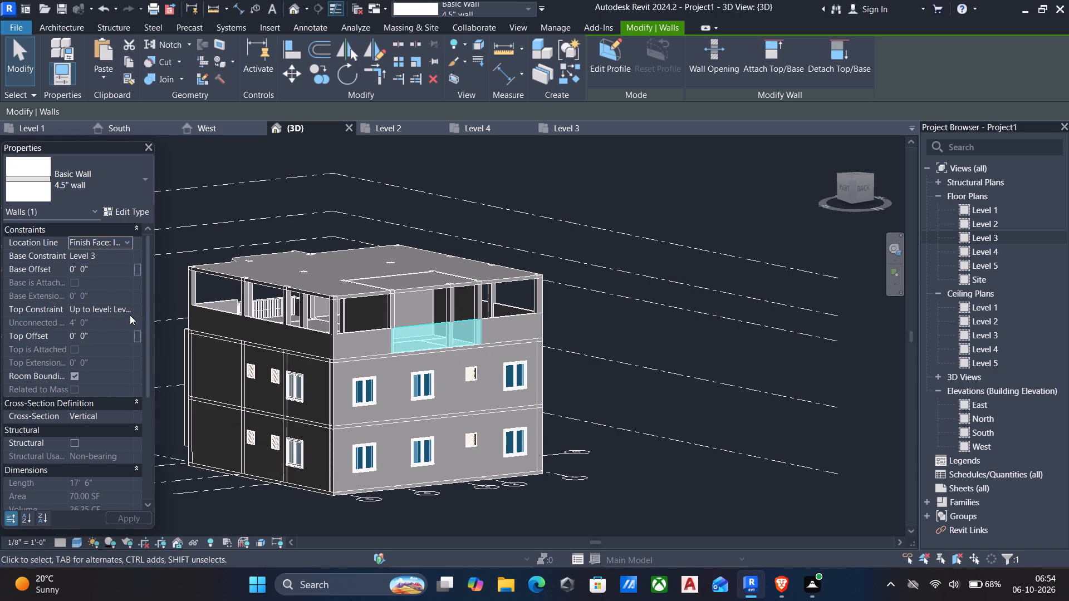
{"action": "left_click", "coordinate": [126, 314]}
{"action": "left_click", "coordinate": [116, 378]}
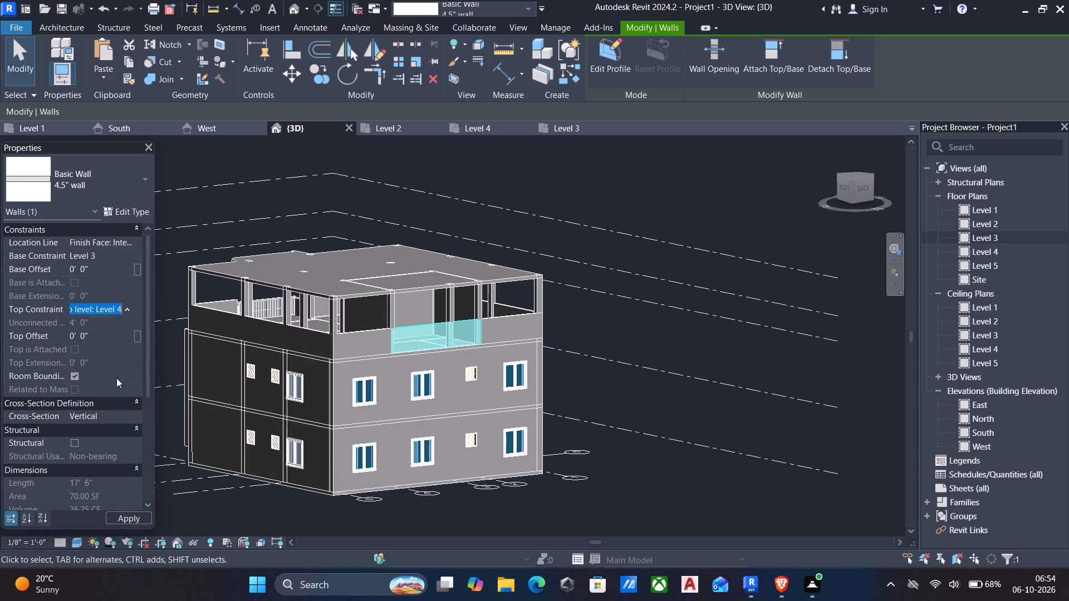
{"action": "key", "text": "Escape"}
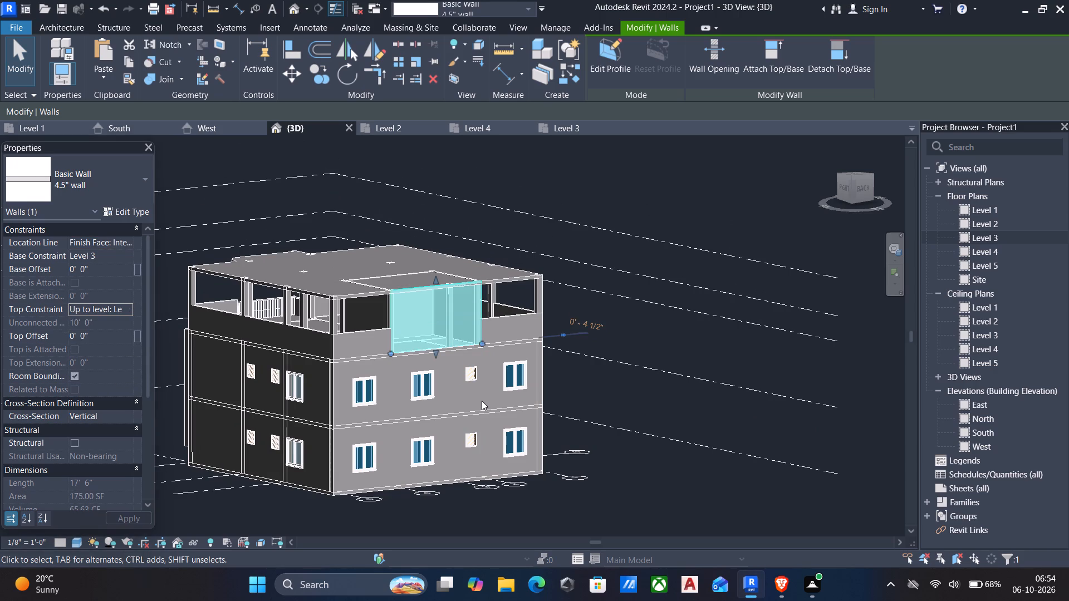
Examine the Level 3 storey and its central enclosure from the front and both sides of the house in 3D.
{"action": "middle_click_drag", "start_coordinate": [468, 402], "coordinate": [765, 401], "text": "shift"}
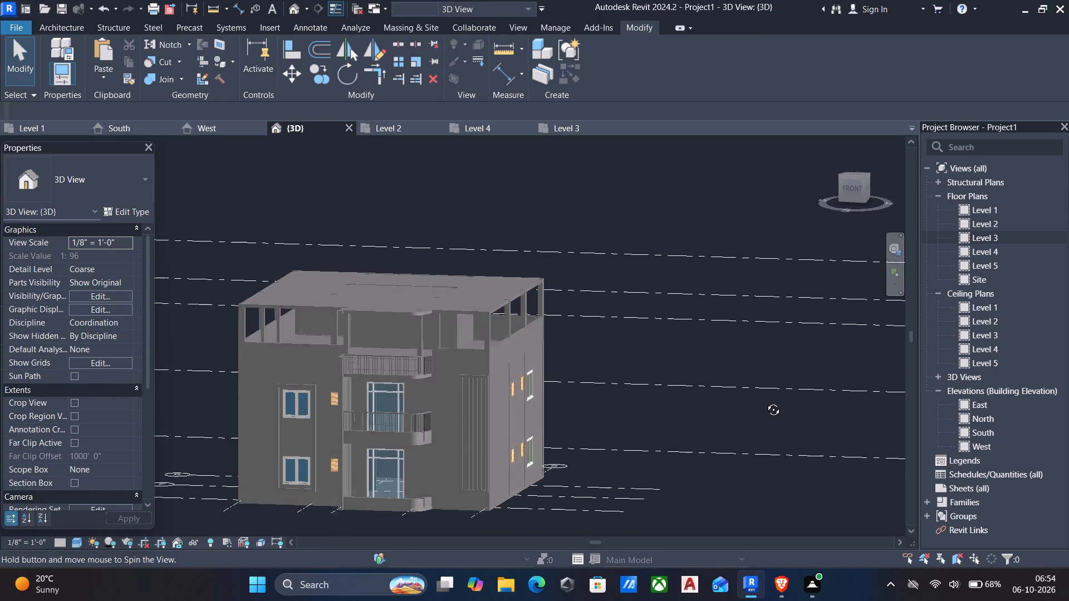
{"action": "middle_click_drag", "start_coordinate": [765, 401], "coordinate": [771, 409], "text": "shift"}
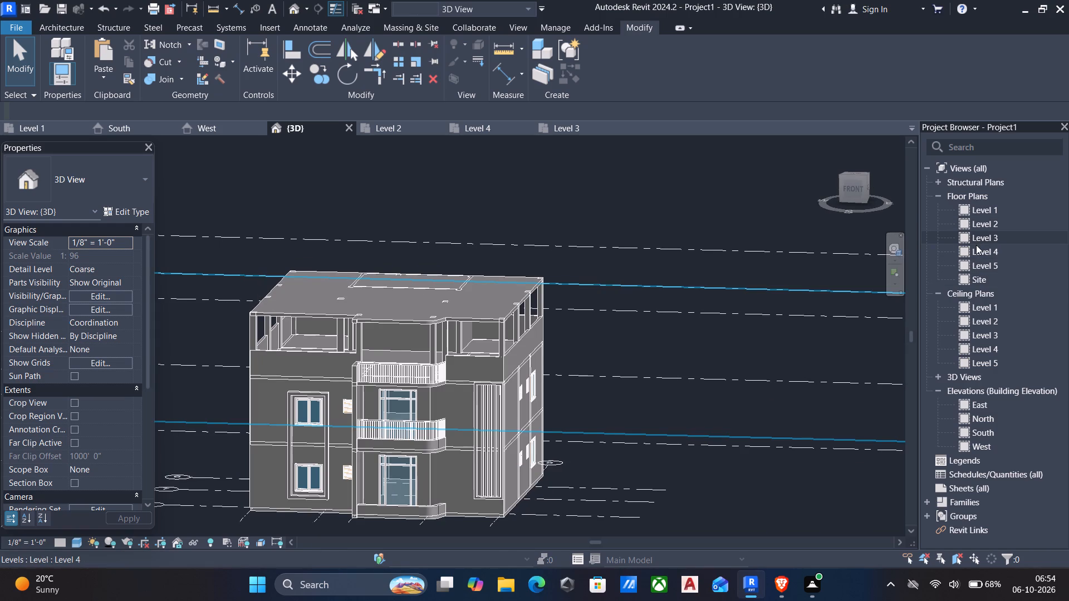
{"action": "scroll", "coordinate": [728, 342], "scroll_direction": "down", "scroll_amount": 2}
{"action": "middle_click_drag", "start_coordinate": [718, 354], "coordinate": [739, 314]}
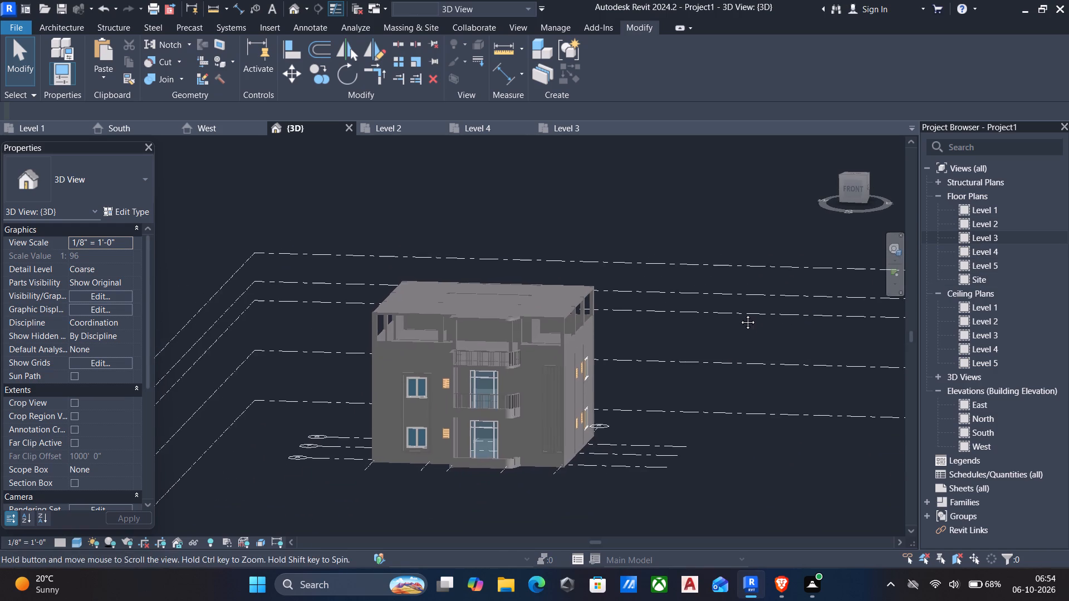
{"action": "middle_click_drag", "start_coordinate": [739, 314], "coordinate": [741, 309]}
{"action": "middle_click_drag", "start_coordinate": [731, 364], "coordinate": [651, 396], "text": "shift"}
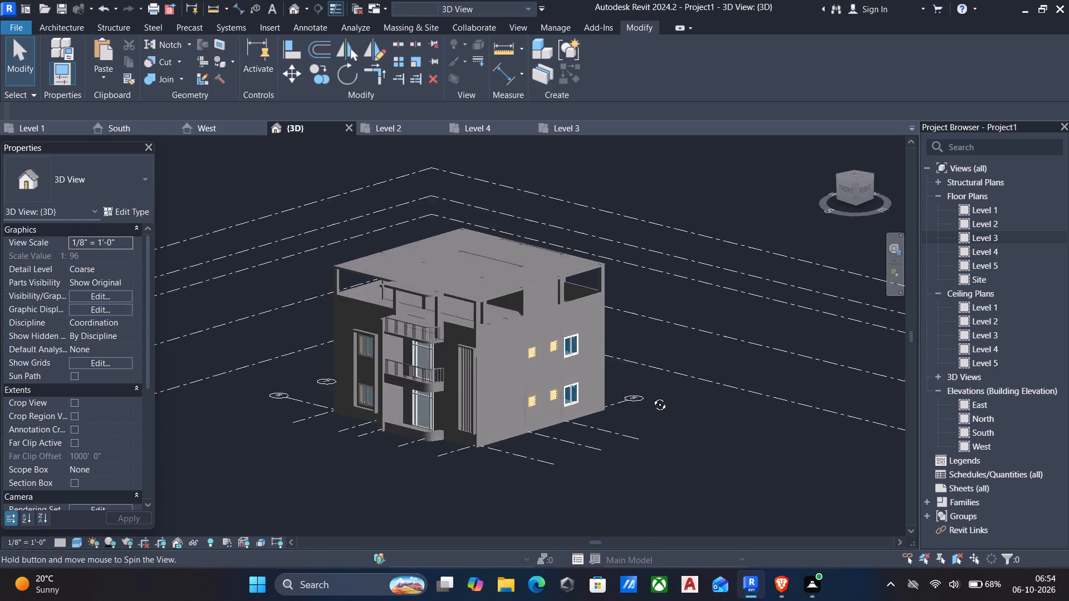
{"action": "middle_click_drag", "start_coordinate": [651, 396], "coordinate": [583, 376], "text": "shift"}
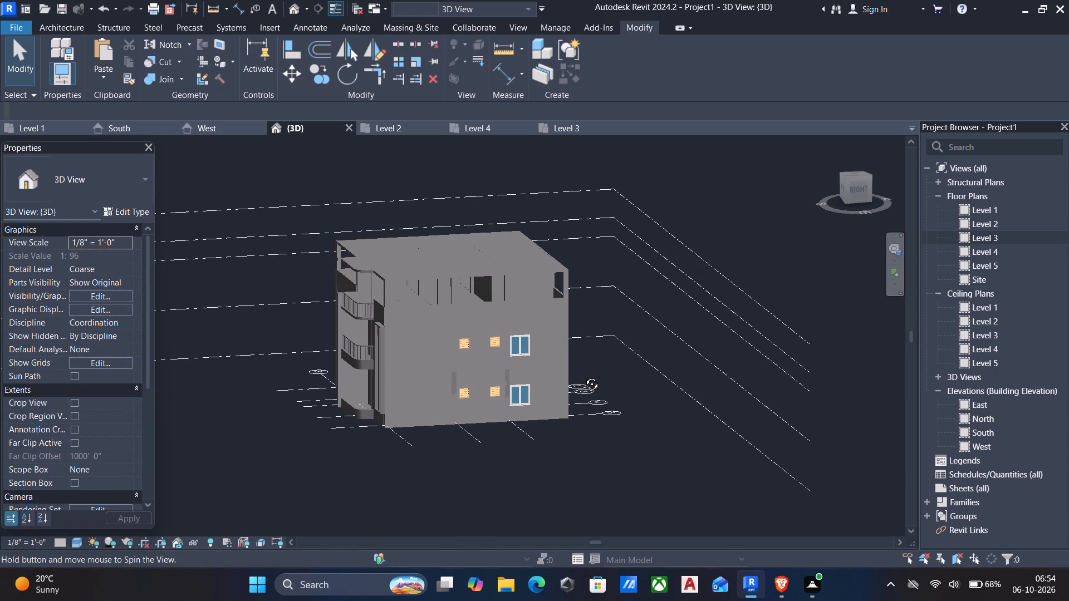
{"action": "middle_click_drag", "start_coordinate": [583, 376], "coordinate": [585, 376], "text": "shift"}
{"action": "scroll", "coordinate": [518, 355], "scroll_direction": "up", "scroll_amount": 4}
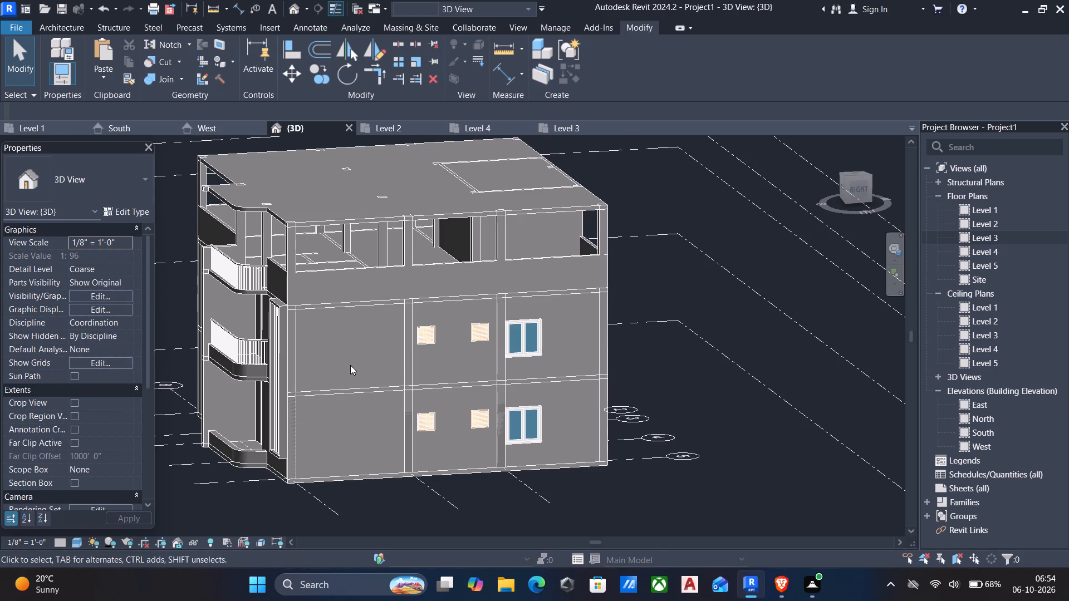
{"action": "scroll", "coordinate": [348, 365], "scroll_direction": "down", "scroll_amount": 6}
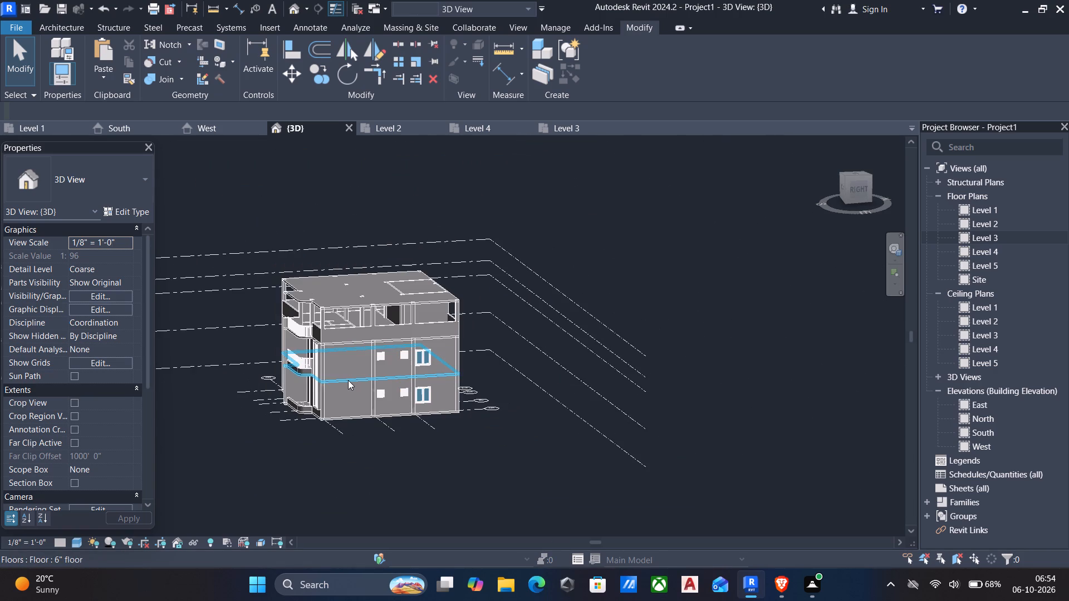
{"action": "middle_click_drag", "start_coordinate": [344, 357], "coordinate": [558, 378], "text": "shift"}
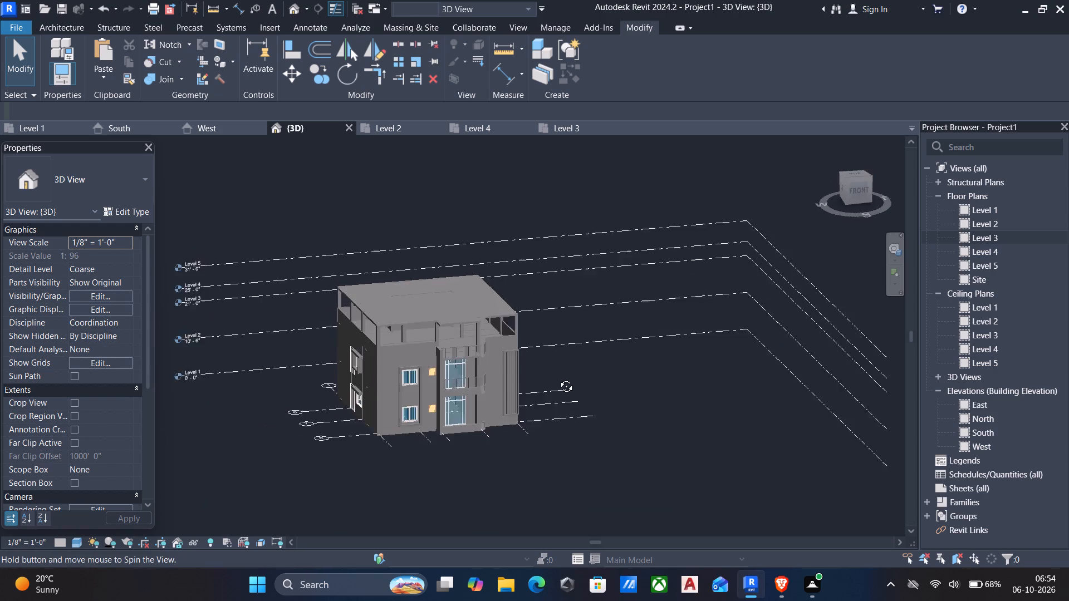
{"action": "middle_click_drag", "start_coordinate": [558, 378], "coordinate": [587, 356], "text": "shift"}
{"action": "scroll", "coordinate": [549, 411], "scroll_direction": "up", "scroll_amount": 2}
{"action": "middle_click_drag", "start_coordinate": [549, 412], "coordinate": [549, 413]}
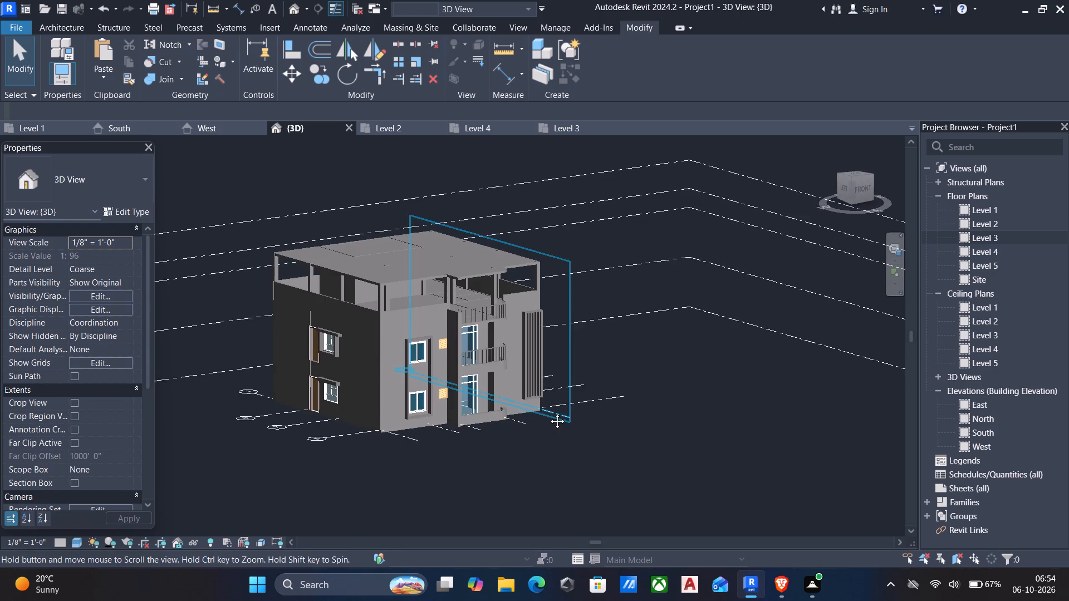
{"action": "middle_click_drag", "start_coordinate": [549, 413], "coordinate": [605, 431]}
{"action": "scroll", "coordinate": [605, 431], "scroll_direction": "up", "scroll_amount": 1}
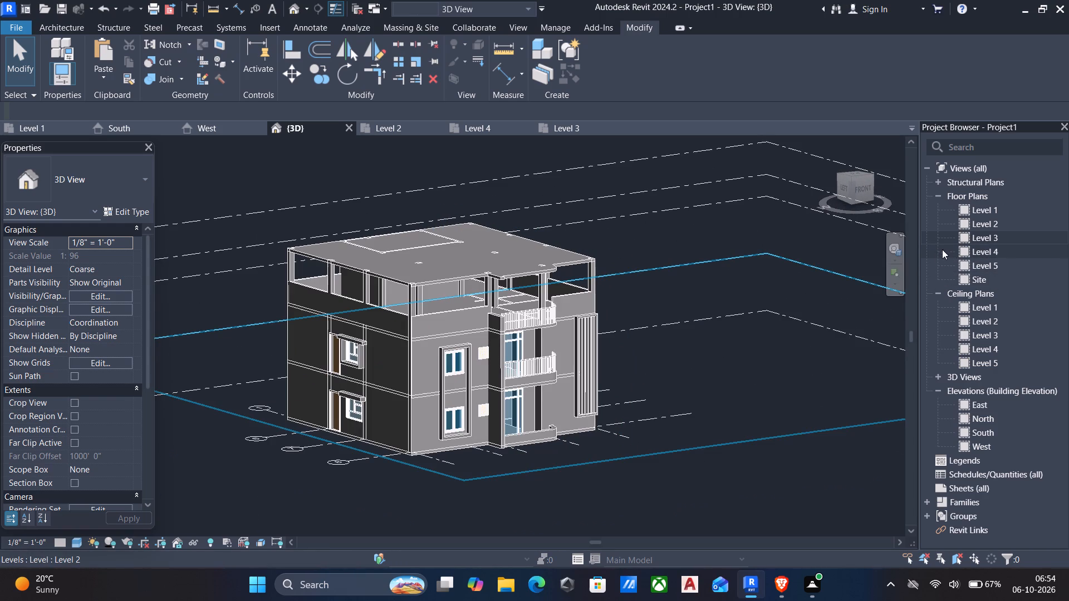
In the Level 3 plan, place a 36" x 84" Single-Flush door in the enclosure's grid 6 wall, about 6" from grid 4.
{"action": "left_click", "coordinate": [983, 235]}
{"action": "left_click", "coordinate": [984, 235]}
{"action": "scroll", "coordinate": [458, 309], "scroll_direction": "down", "scroll_amount": 14}
{"action": "middle_click_drag", "start_coordinate": [477, 358], "coordinate": [521, 297]}
{"action": "scroll", "coordinate": [523, 358], "scroll_direction": "up", "scroll_amount": 1}
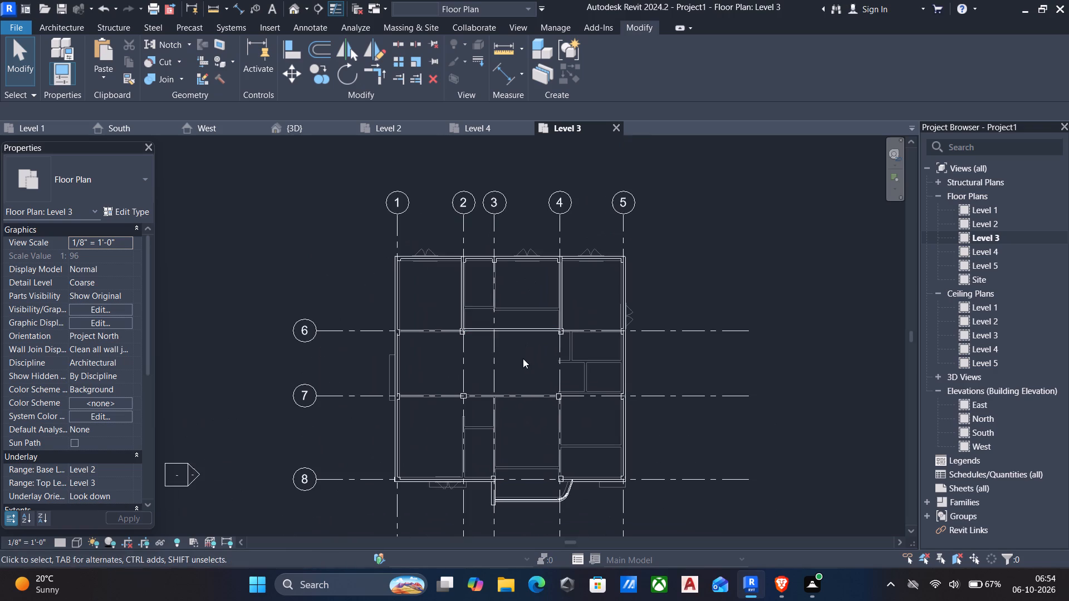
{"action": "key", "text": "d"}
{"action": "key", "text": "r"}
{"action": "scroll", "coordinate": [547, 351], "scroll_direction": "up", "scroll_amount": 4}
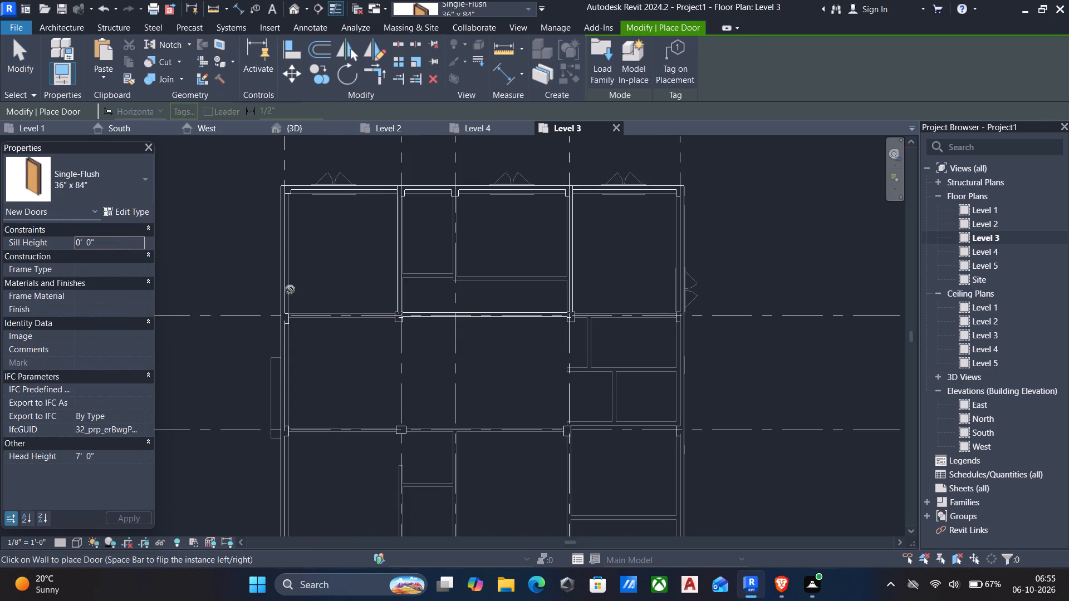
{"action": "scroll", "coordinate": [548, 328], "scroll_direction": "up", "scroll_amount": 5}
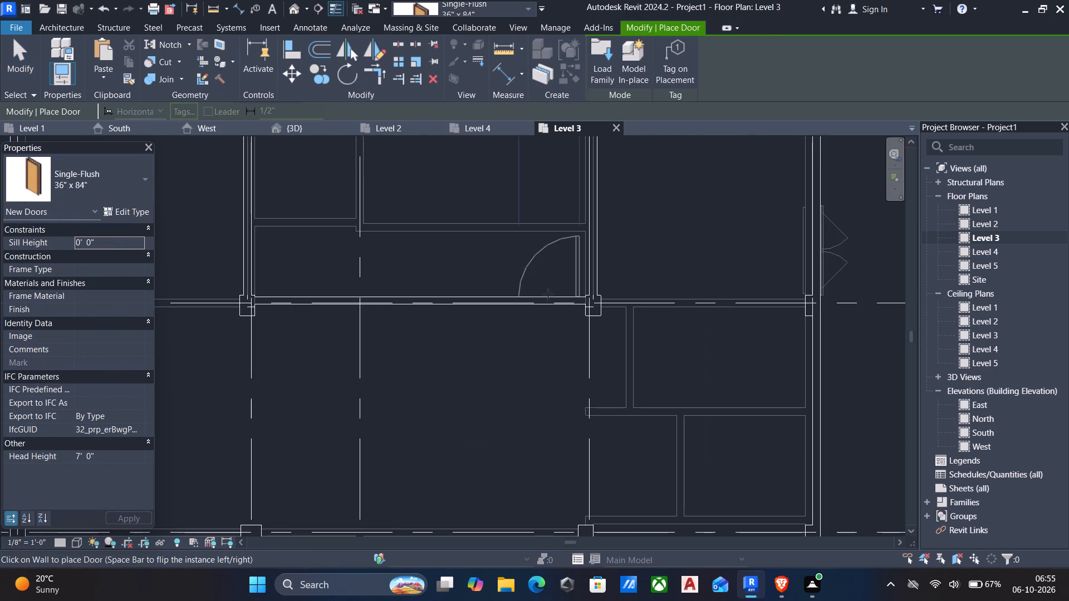
{"action": "left_click", "coordinate": [550, 297]}
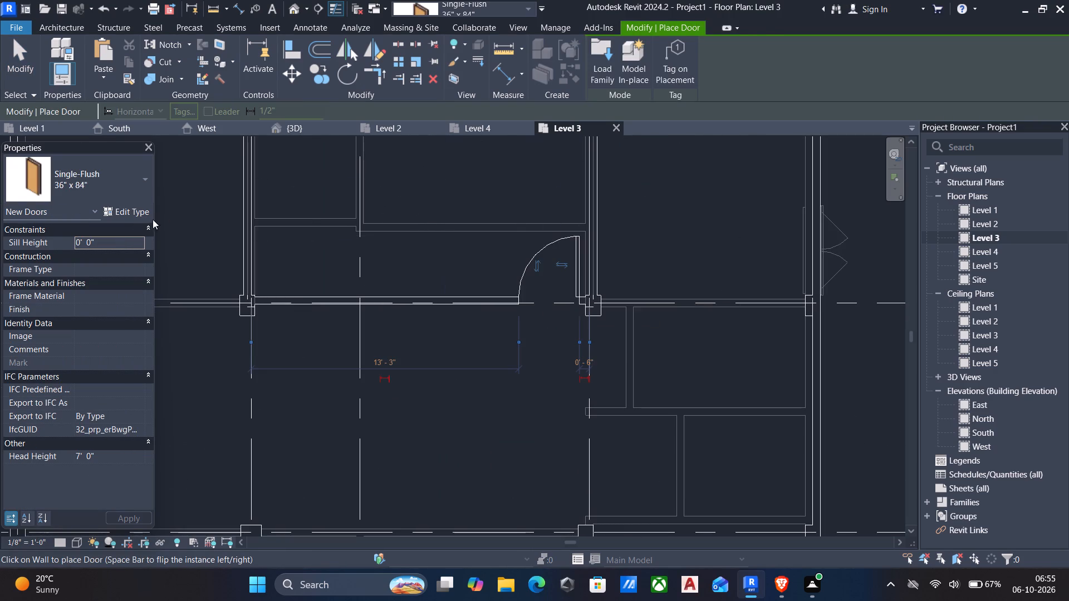
{"action": "key", "text": "Escape"}
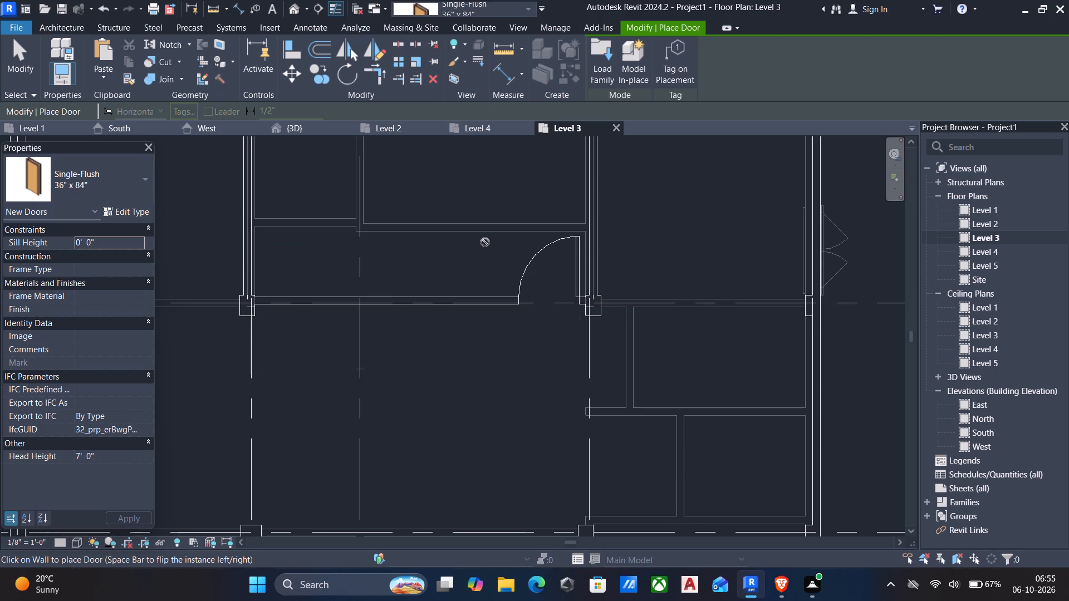
Place a 5'x4' Window-Awning-Variable in the enclosure's grid 6 wall, about 2'-0" from the door and 6'-3" from grid 2.
{"action": "key", "text": "w"}
{"action": "key", "text": "n"}
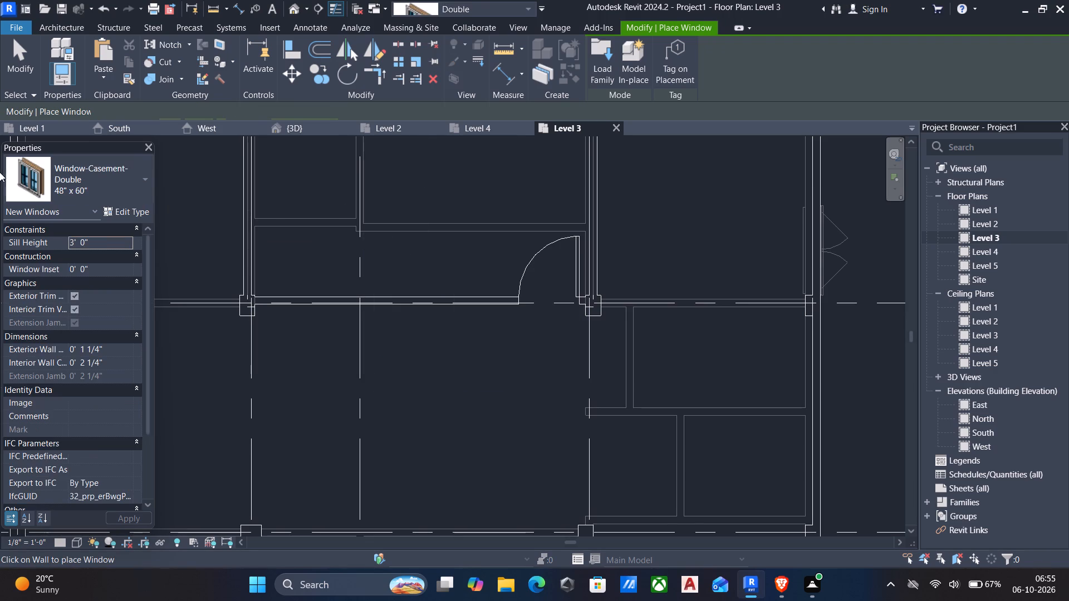
{"action": "middle_click_drag", "start_coordinate": [410, 255], "coordinate": [493, 439]}
{"action": "scroll", "coordinate": [494, 440], "scroll_direction": "down", "scroll_amount": 2}
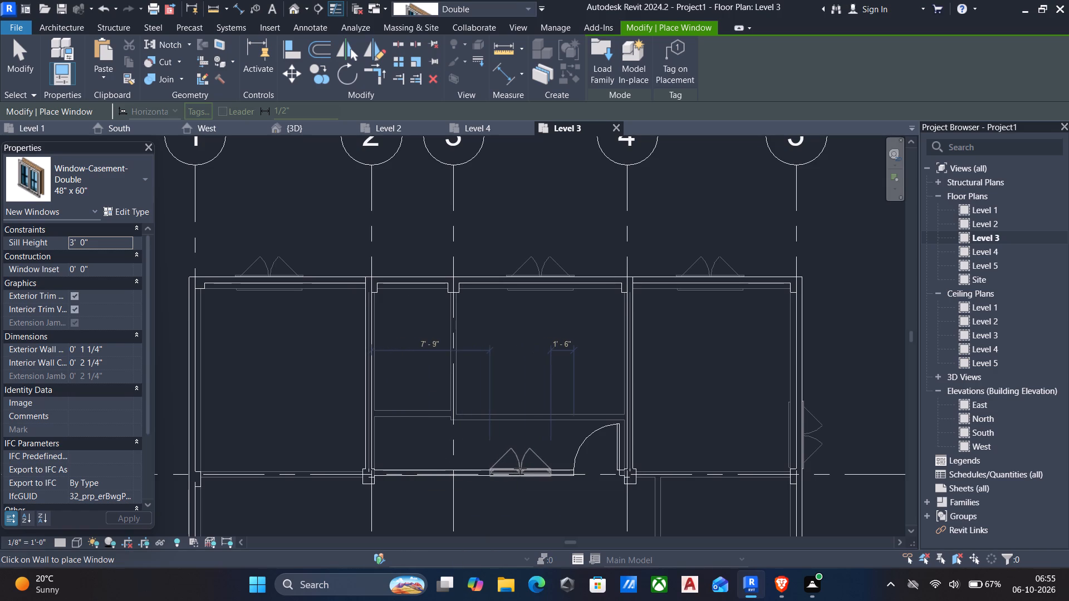
{"action": "left_click", "coordinate": [97, 189]}
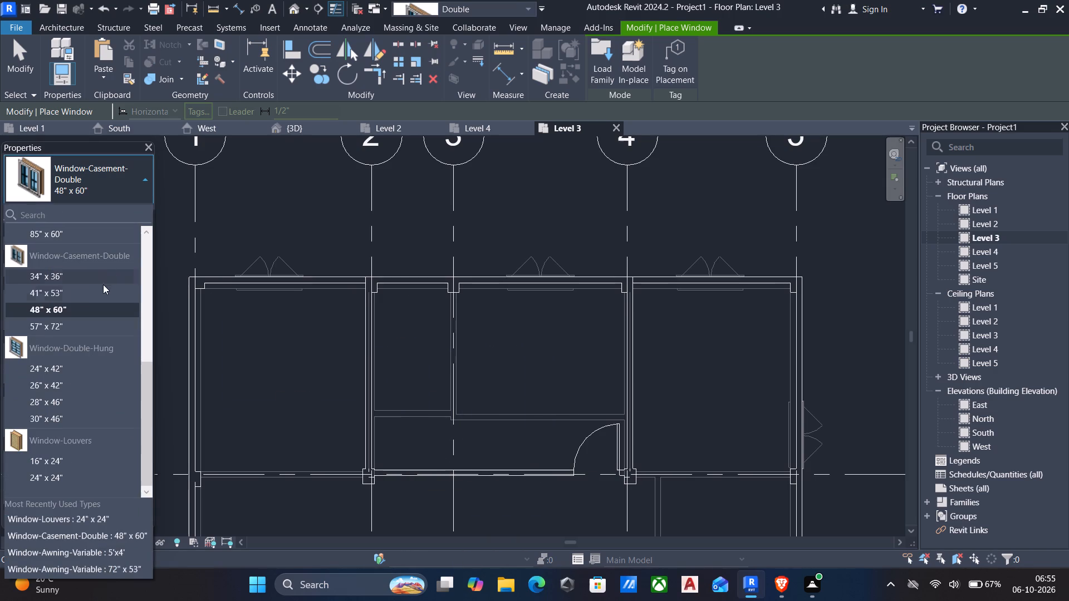
{"action": "scroll", "coordinate": [48, 341], "scroll_direction": "down", "scroll_amount": 5}
{"action": "scroll", "coordinate": [47, 350], "scroll_direction": "up", "scroll_amount": 5}
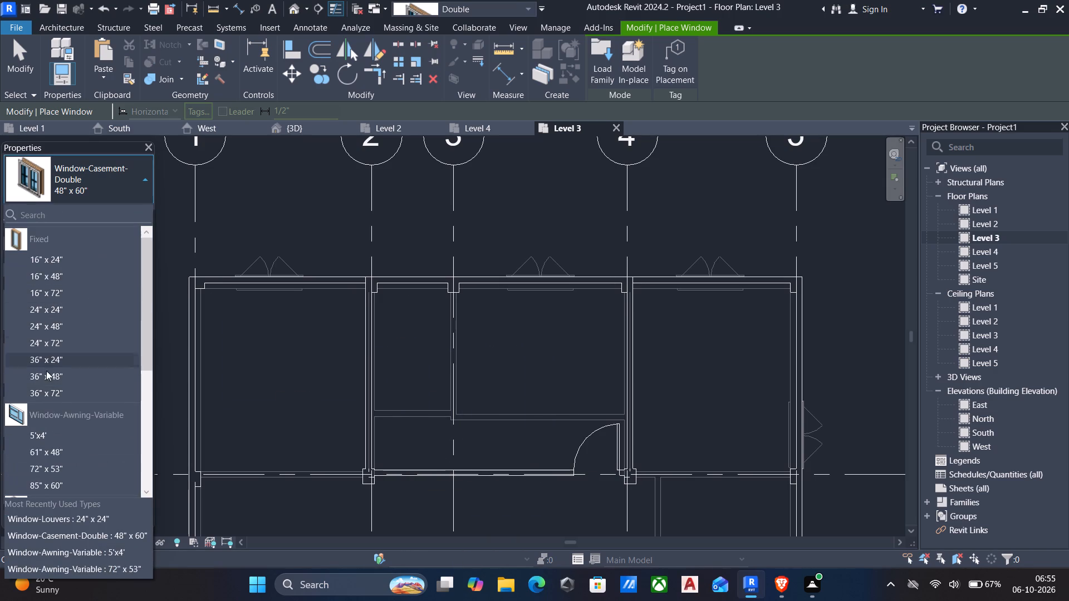
{"action": "left_click", "coordinate": [34, 432]}
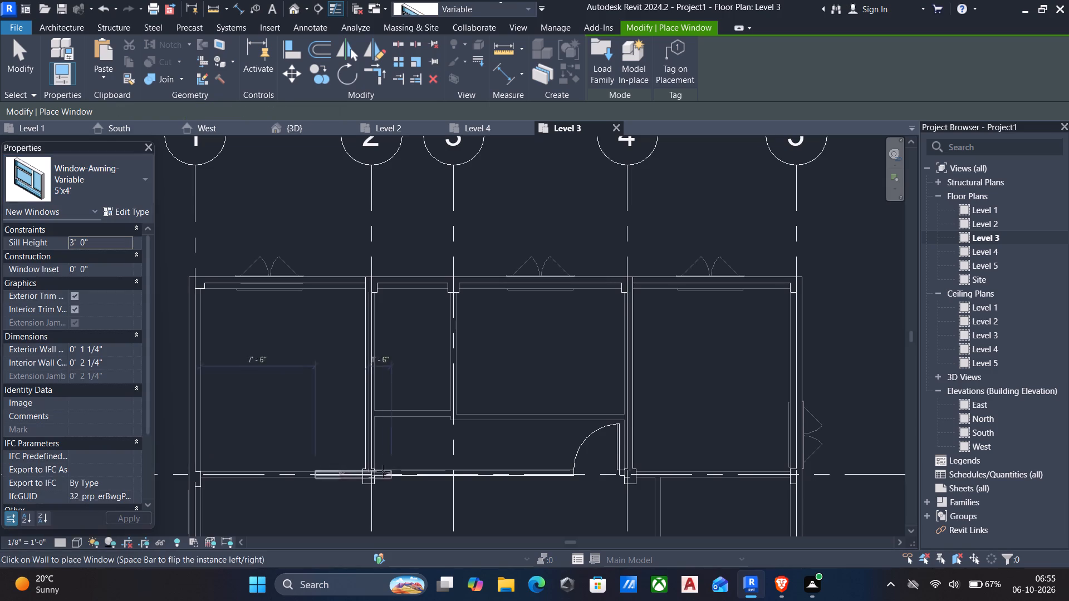
{"action": "left_click", "coordinate": [504, 477]}
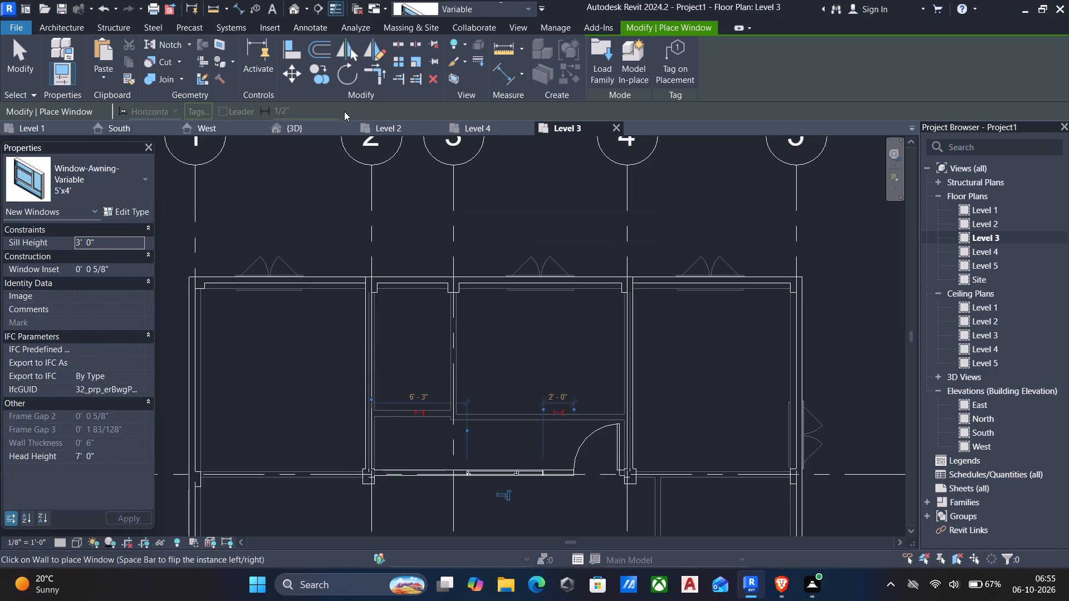
From the 3D view, edit the 4.5" wall type's structure and assign Gypsum Wall Board as its structure layer's material.
{"action": "left_click", "coordinate": [310, 131]}
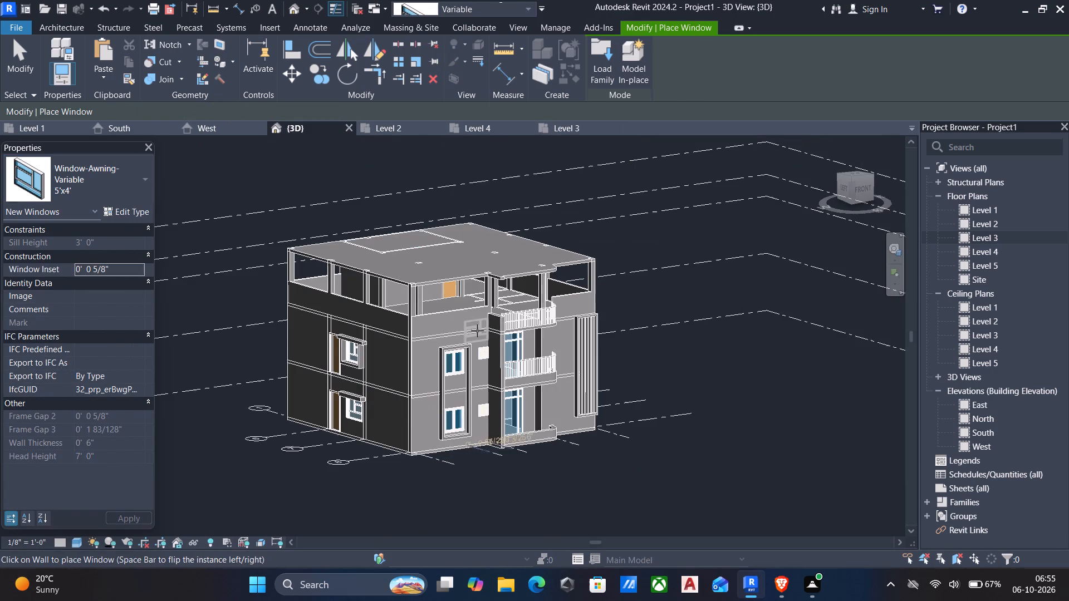
{"action": "key", "text": "Escape"}
{"action": "scroll", "coordinate": [537, 342], "scroll_direction": "down", "scroll_amount": 1}
{"action": "middle_click_drag", "start_coordinate": [548, 348], "coordinate": [421, 352], "text": "shift"}
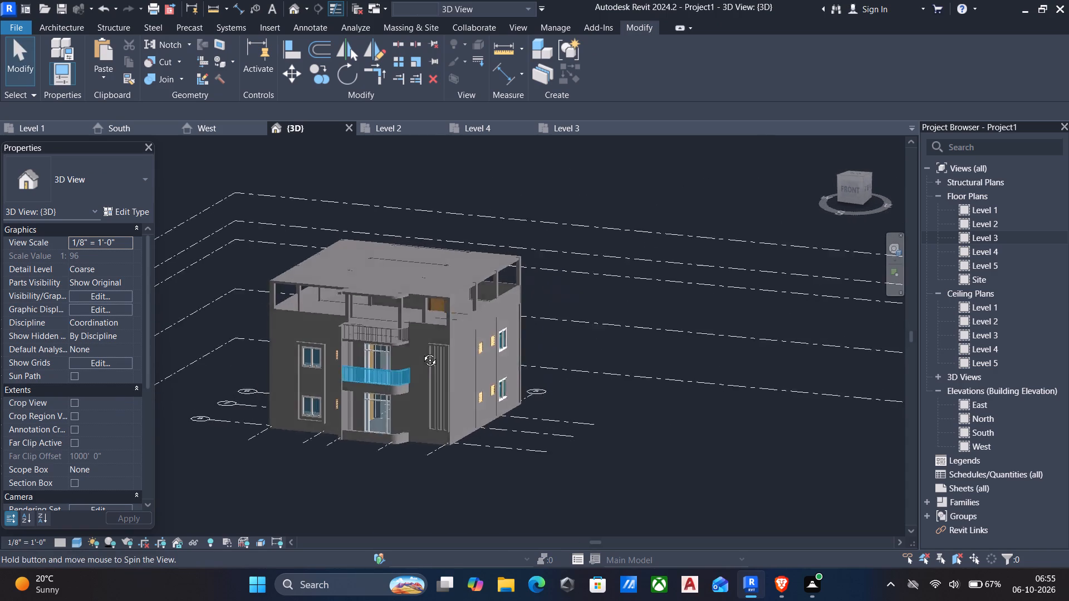
{"action": "middle_click_drag", "start_coordinate": [421, 352], "coordinate": [579, 367], "text": "shift"}
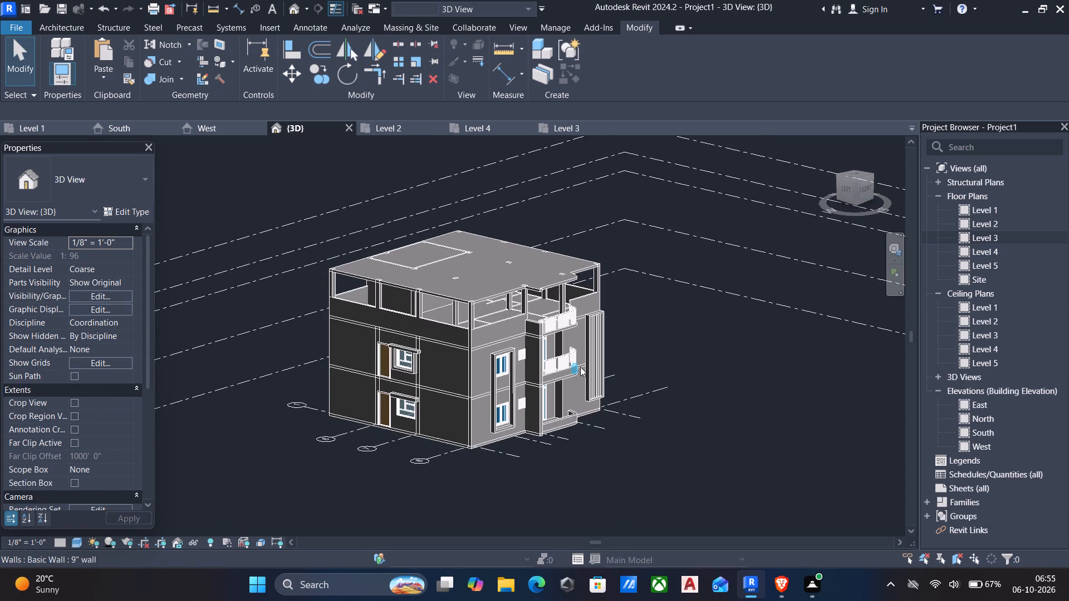
{"action": "key", "text": "w"}
{"action": "key", "text": "a"}
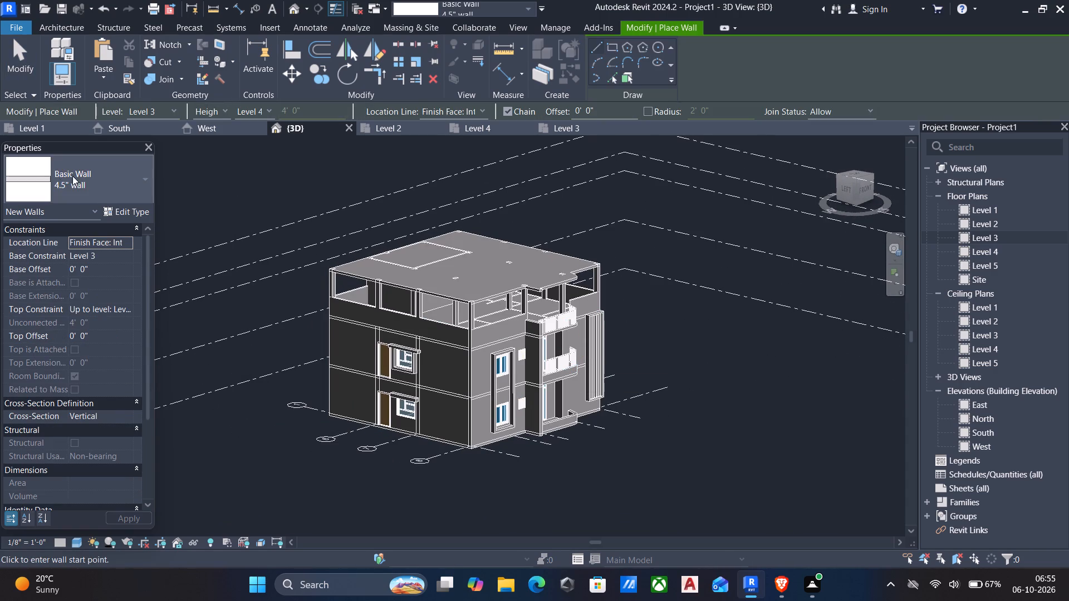
{"action": "left_click", "coordinate": [127, 207]}
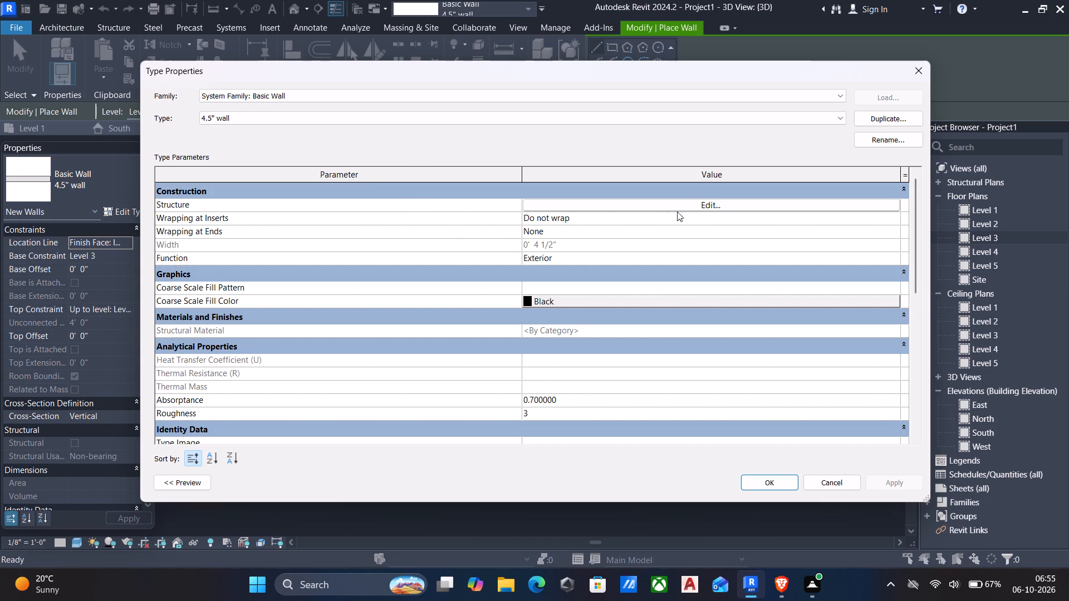
{"action": "left_click", "coordinate": [708, 205]}
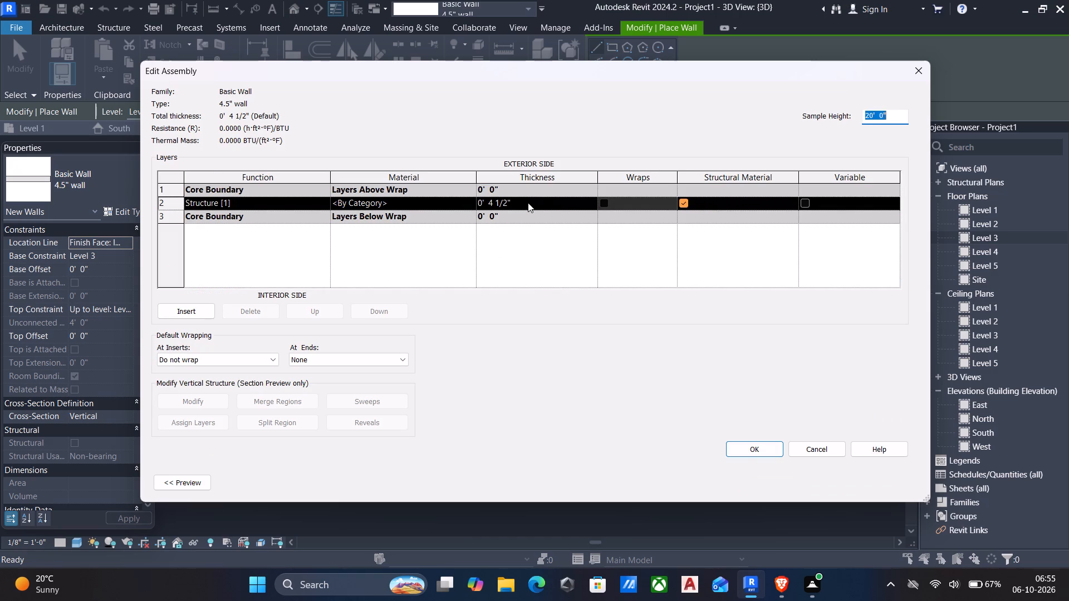
{"action": "left_click", "coordinate": [469, 202]}
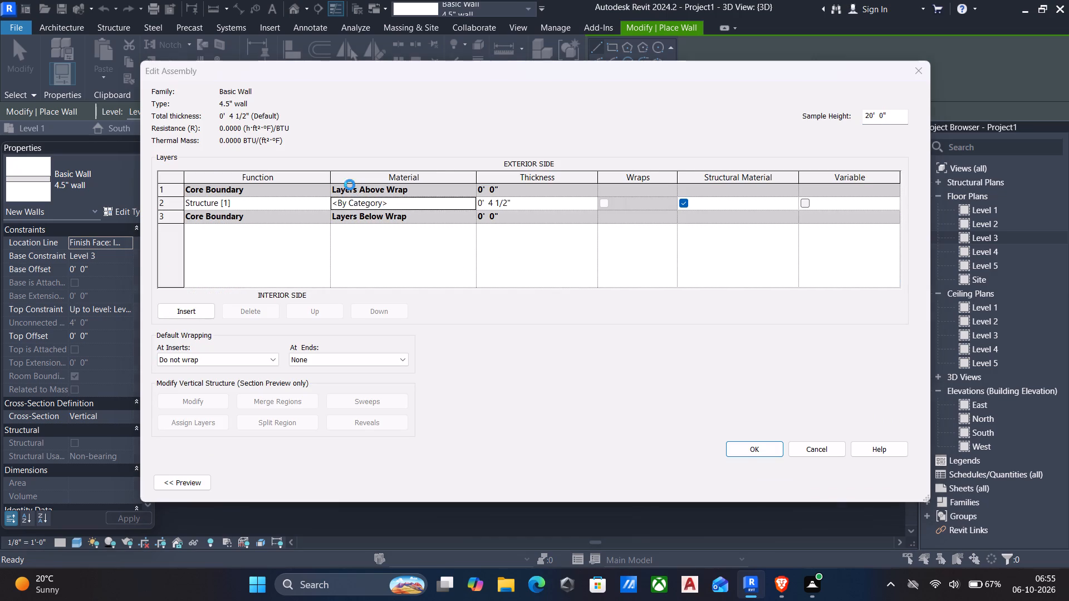
{"action": "scroll", "coordinate": [137, 218], "scroll_direction": "down", "scroll_amount": 11}
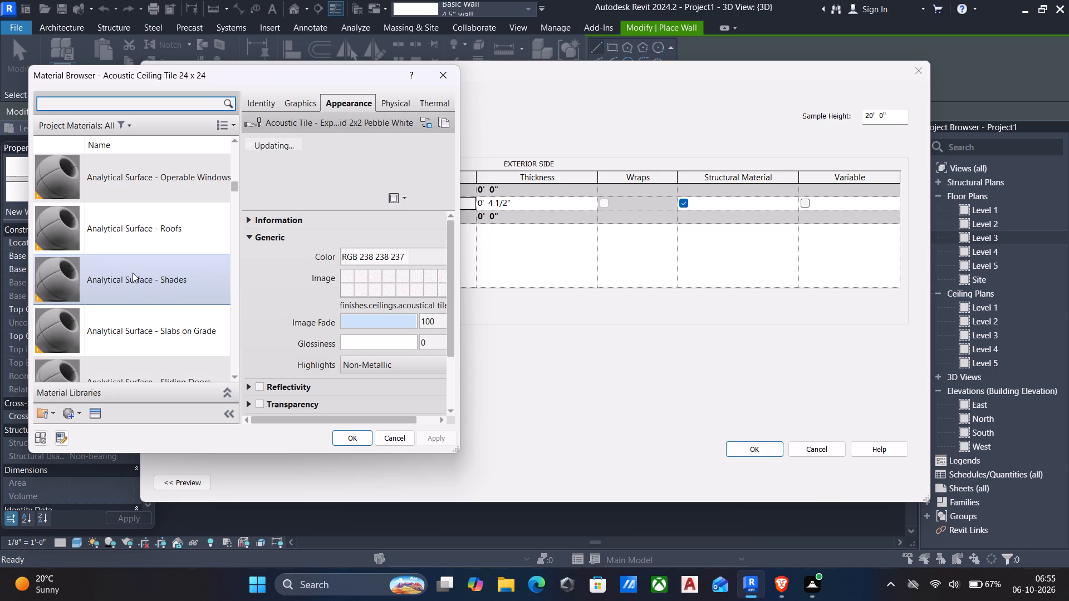
{"action": "scroll", "coordinate": [133, 273], "scroll_direction": "down", "scroll_amount": 15}
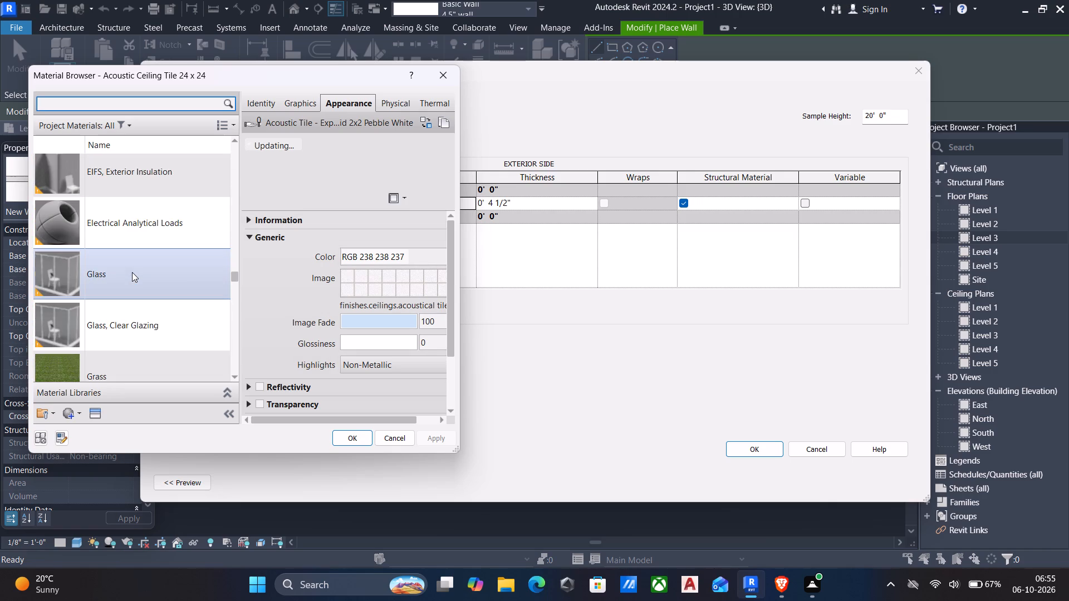
{"action": "scroll", "coordinate": [132, 272], "scroll_direction": "down", "scroll_amount": 12}
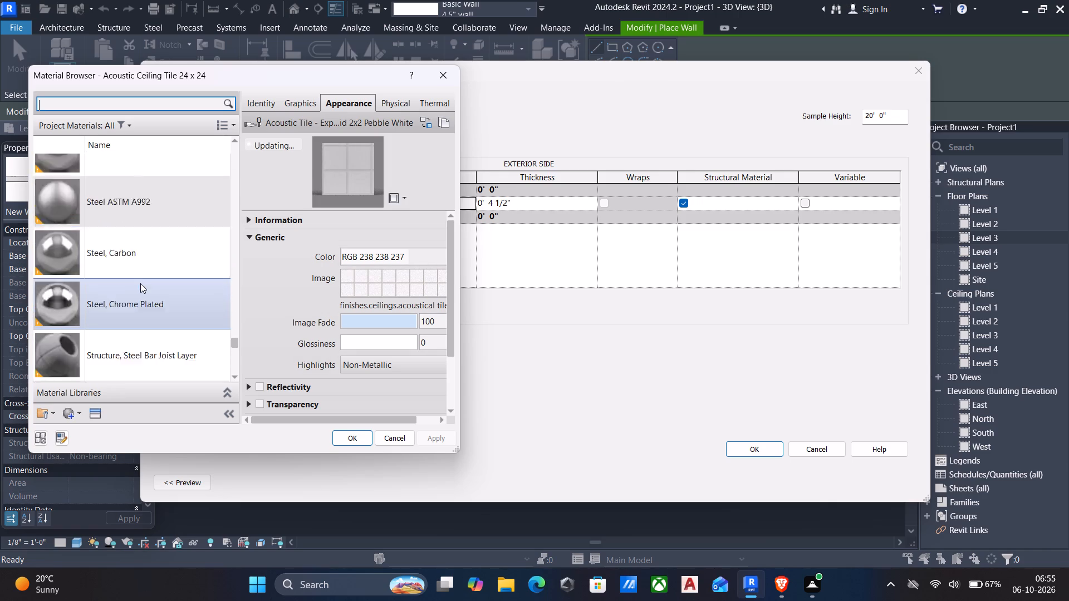
{"action": "scroll", "coordinate": [140, 283], "scroll_direction": "down", "scroll_amount": 11}
{"action": "scroll", "coordinate": [140, 283], "scroll_direction": "up", "scroll_amount": 1}
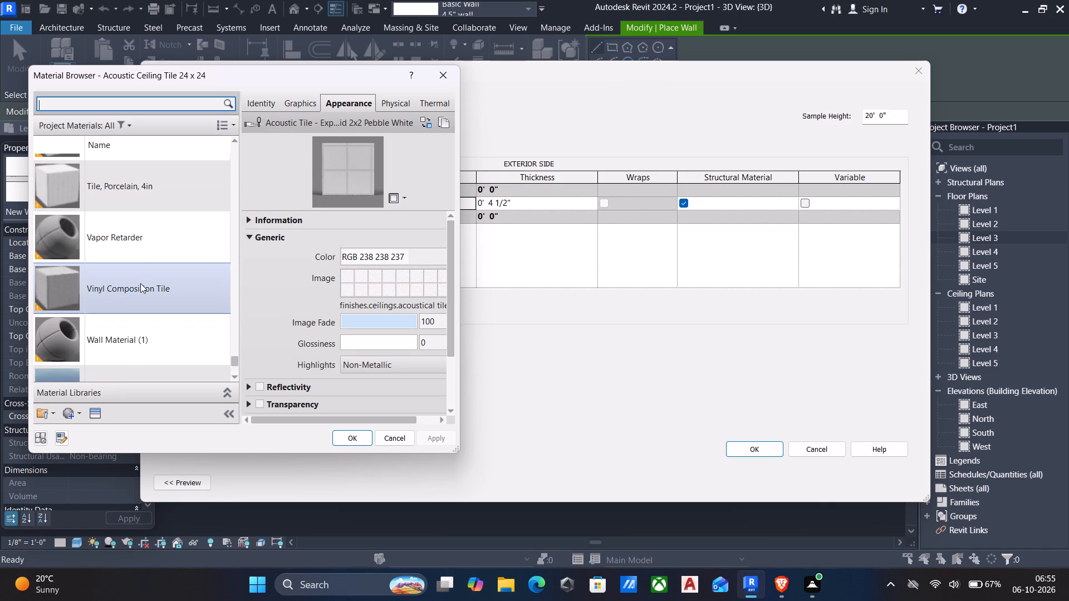
{"action": "scroll", "coordinate": [140, 283], "scroll_direction": "up", "scroll_amount": 4}
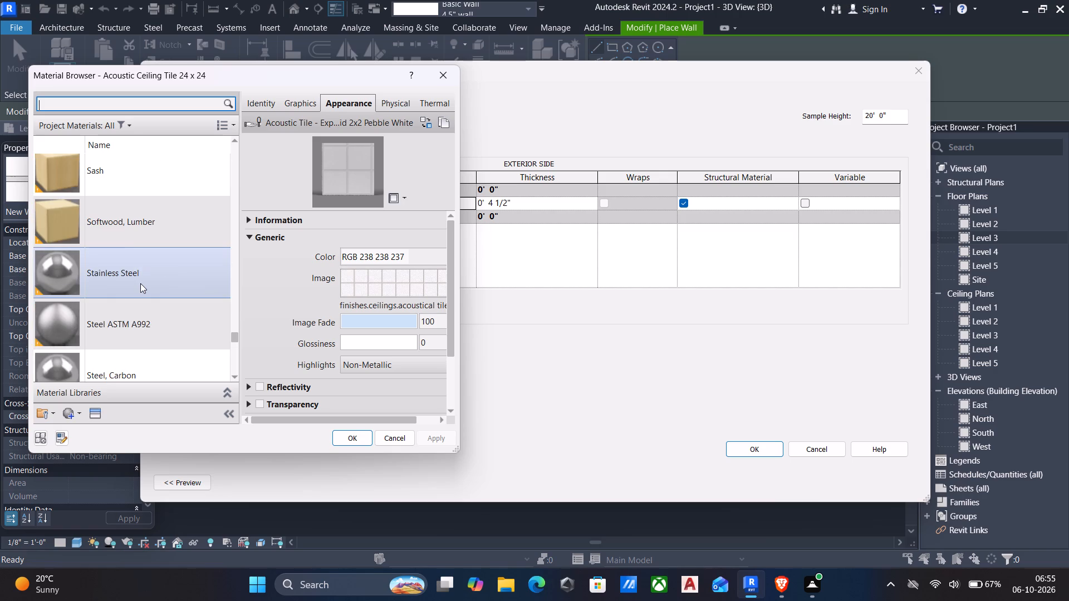
{"action": "scroll", "coordinate": [140, 283], "scroll_direction": "up", "scroll_amount": 3}
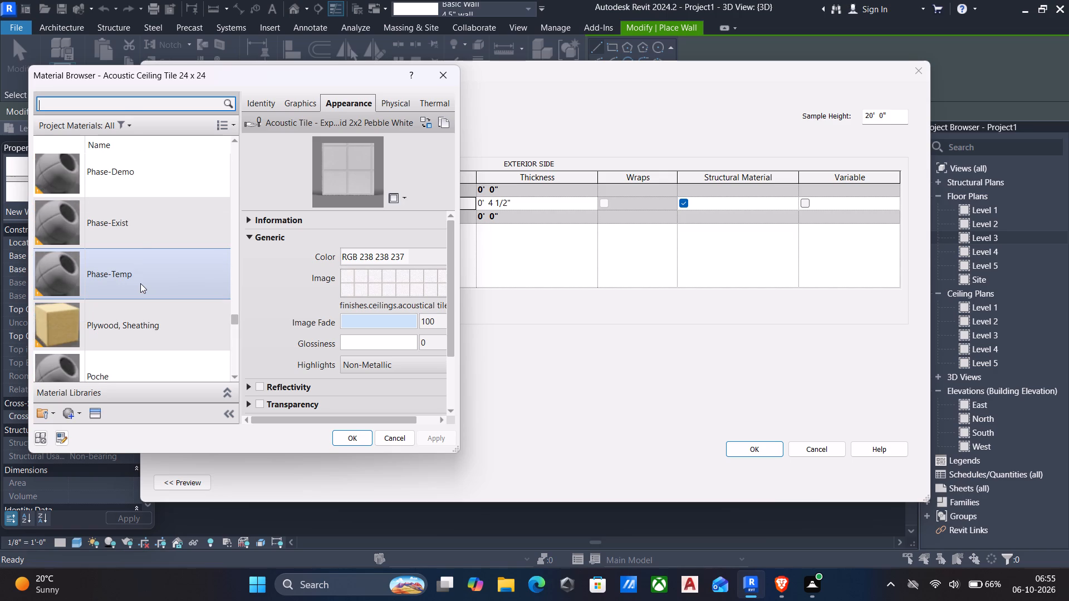
{"action": "scroll", "coordinate": [140, 283], "scroll_direction": "up", "scroll_amount": 3}
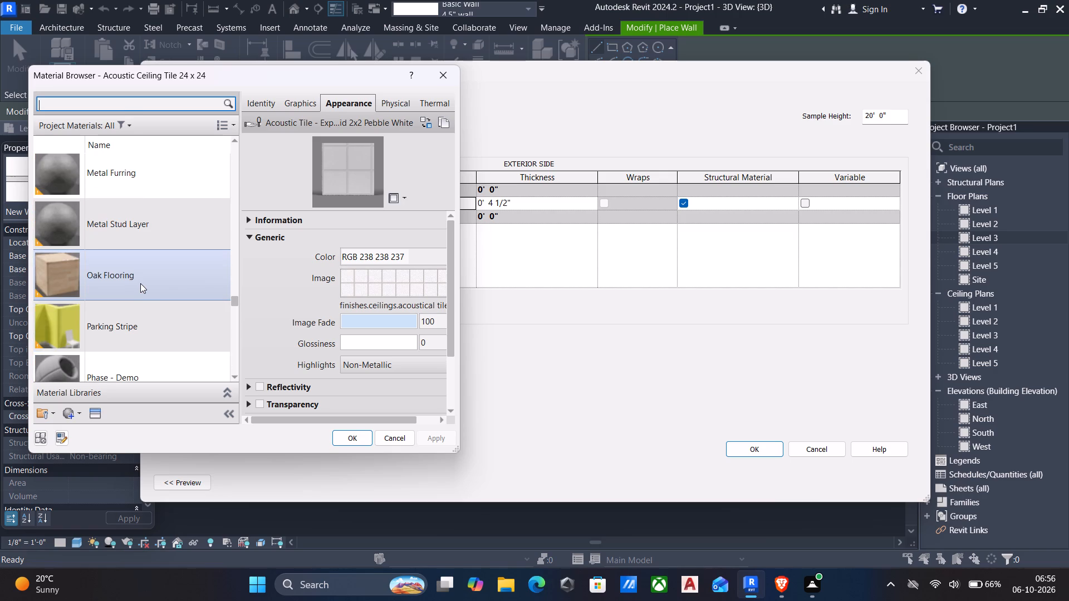
{"action": "scroll", "coordinate": [140, 283], "scroll_direction": "up", "scroll_amount": 2}
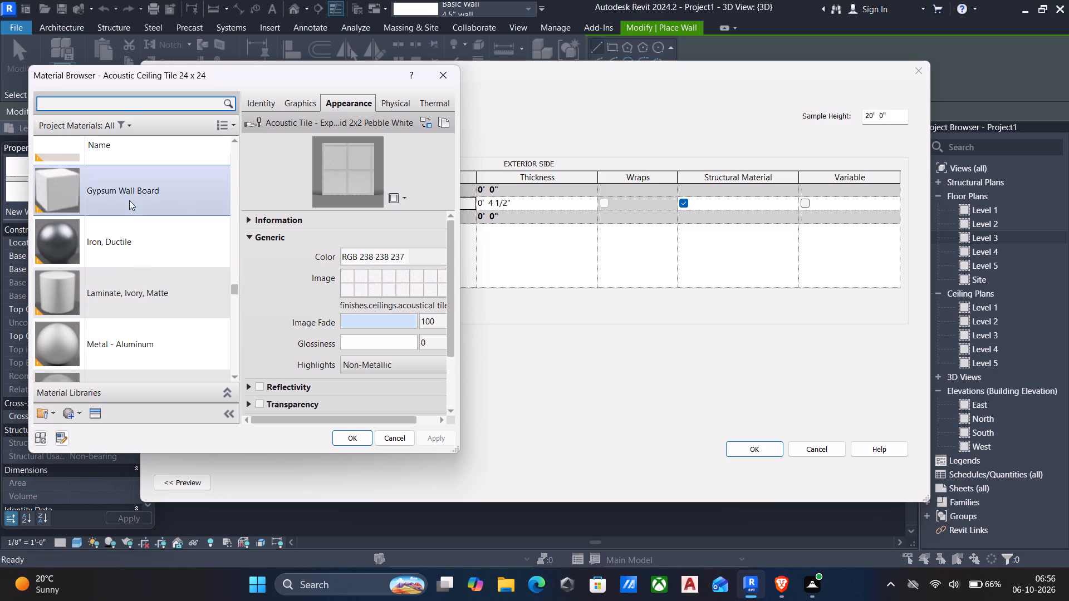
{"action": "left_click", "coordinate": [129, 197]}
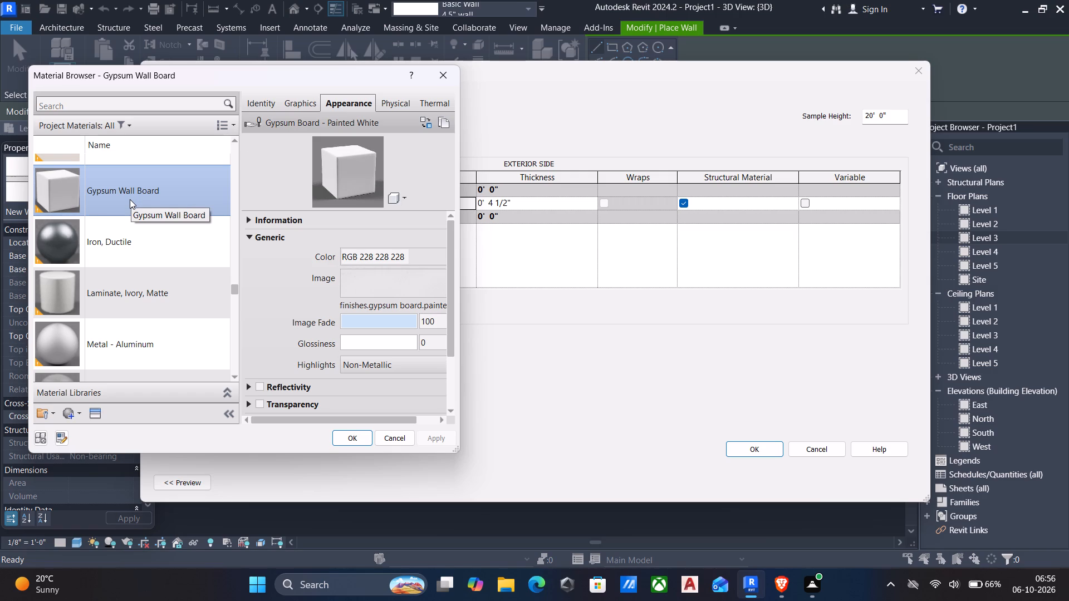
{"action": "left_click", "coordinate": [352, 436]}
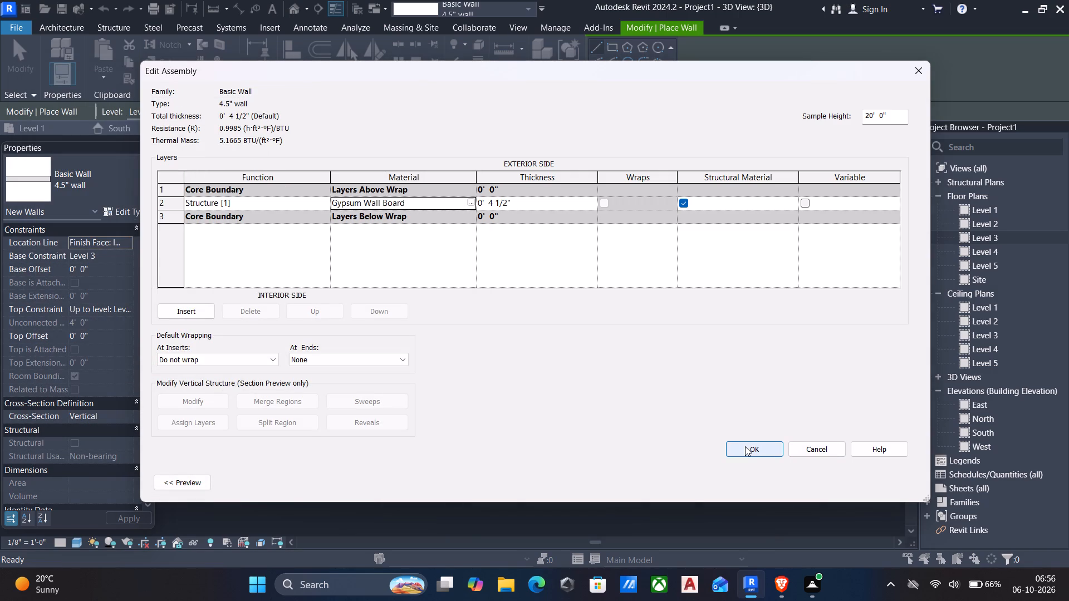
{"action": "left_click", "coordinate": [745, 446]}
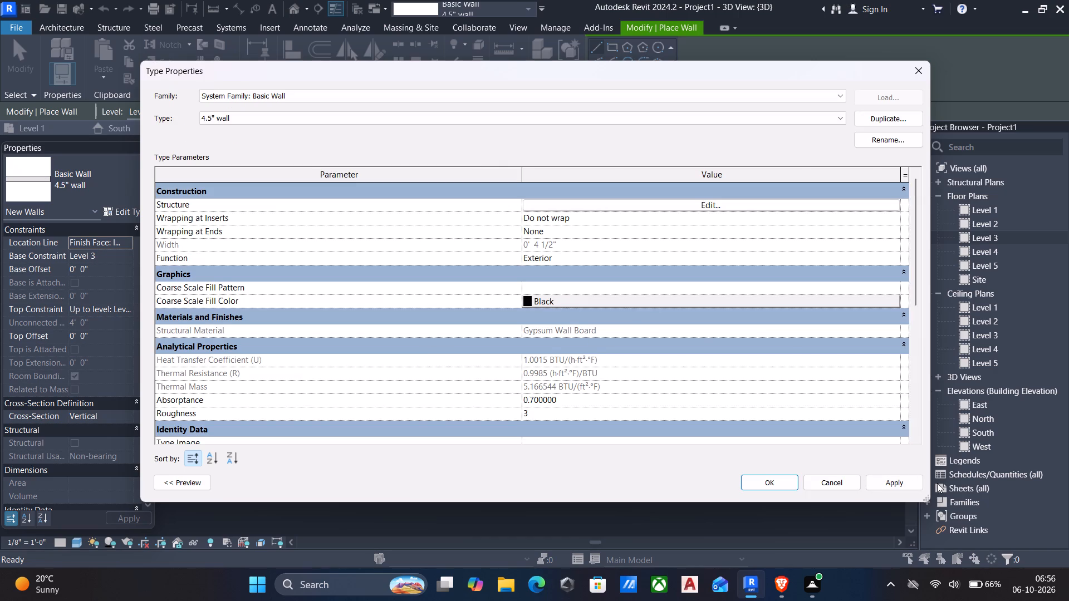
{"action": "left_click", "coordinate": [877, 485]}
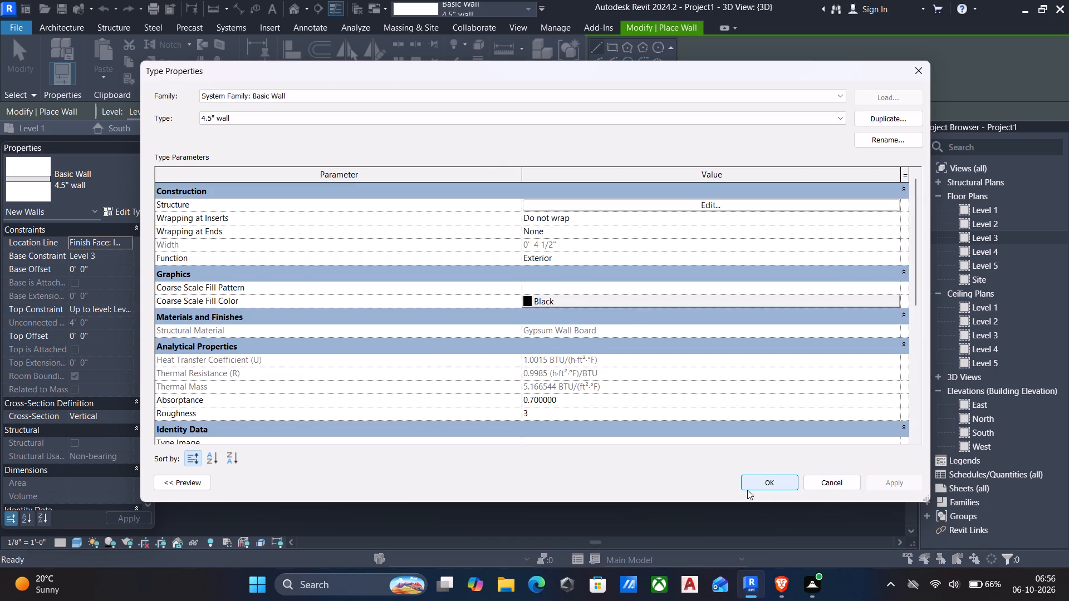
{"action": "left_click", "coordinate": [754, 484]}
Edit the 9" wall type's structure and assign Gypsum Wall Board as its structure layer's material.
{"action": "left_click", "coordinate": [90, 185]}
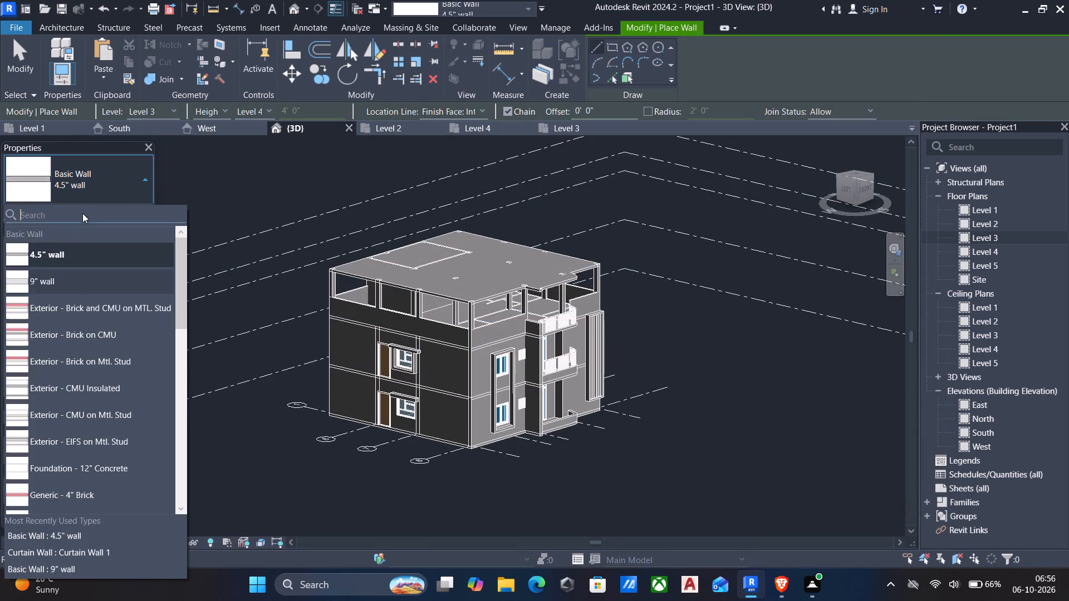
{"action": "scroll", "coordinate": [60, 276], "scroll_direction": "up", "scroll_amount": 3}
{"action": "left_click", "coordinate": [47, 284]}
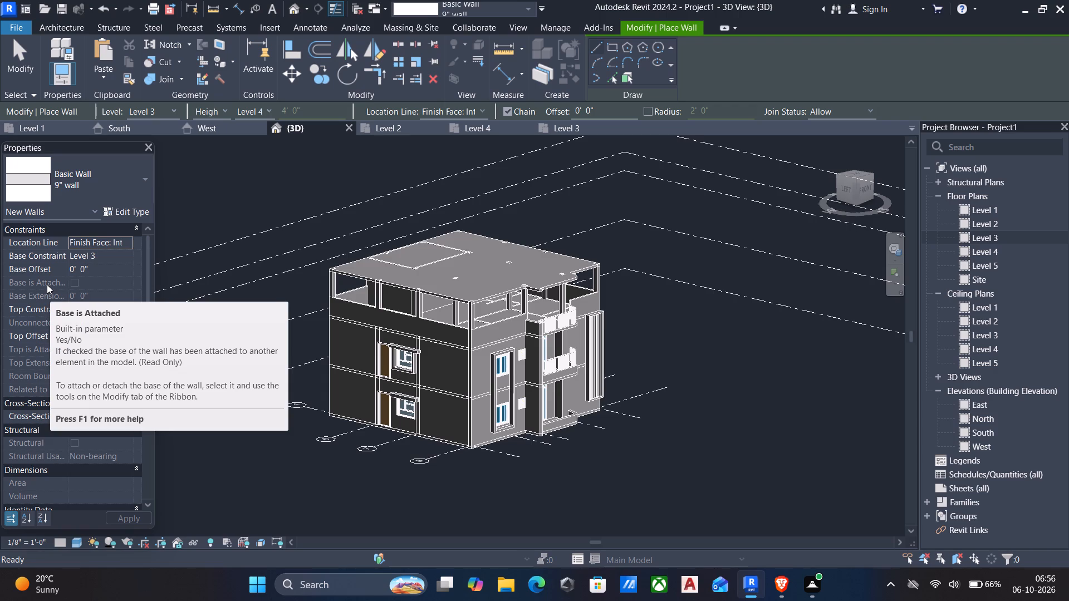
{"action": "left_click", "coordinate": [128, 208]}
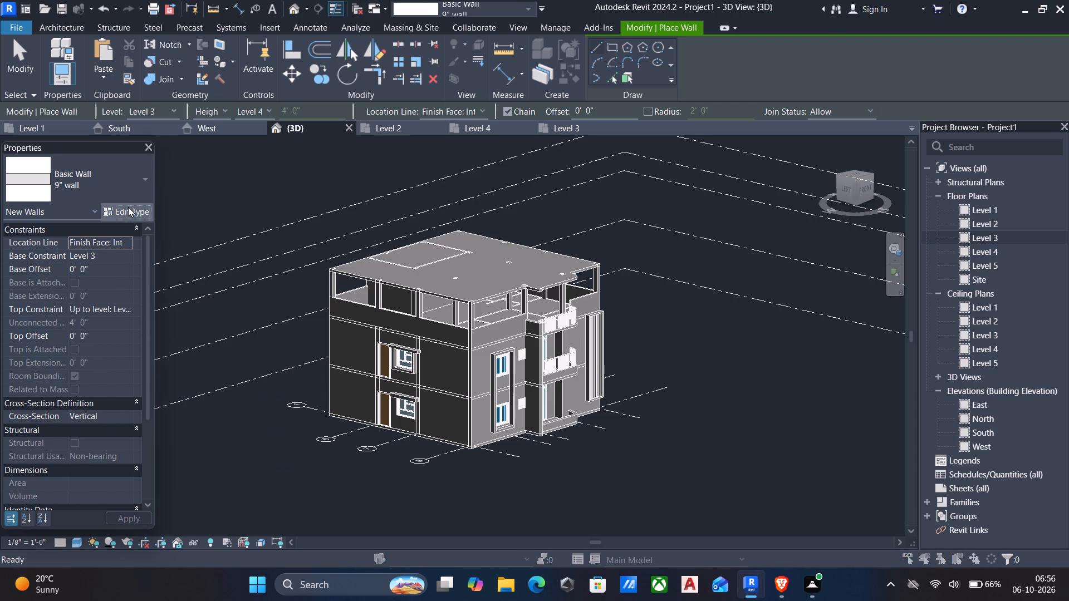
{"action": "left_click", "coordinate": [707, 205]}
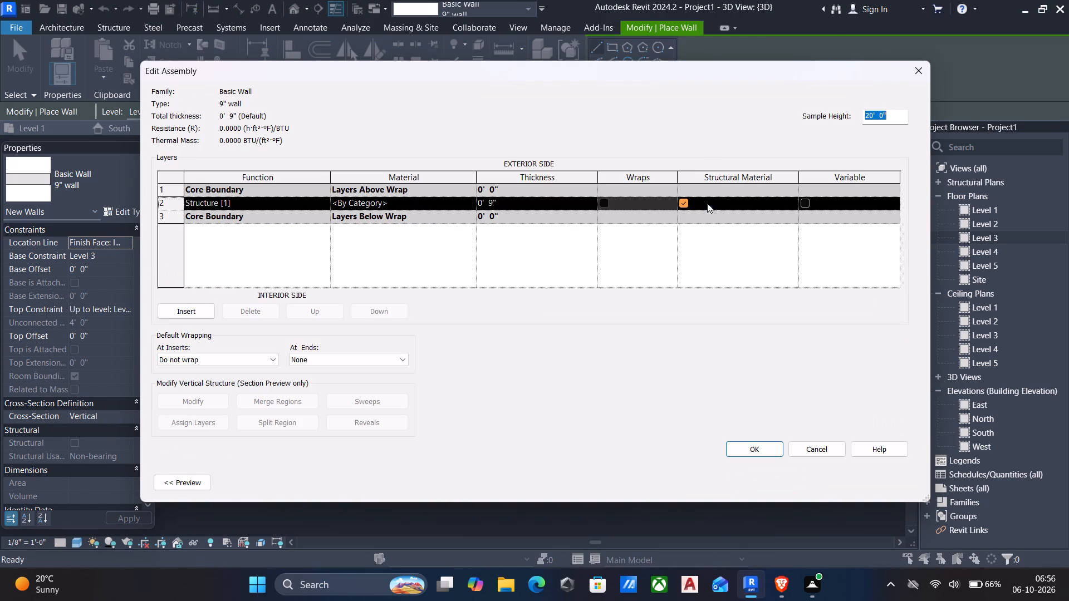
{"action": "left_click", "coordinate": [589, 204]}
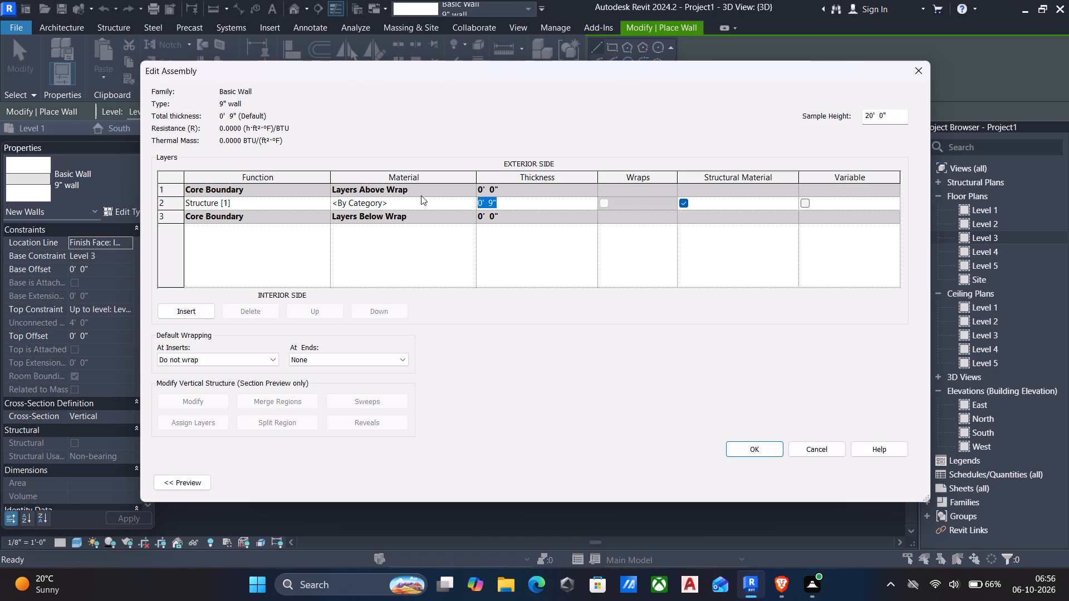
{"action": "left_click", "coordinate": [473, 205]}
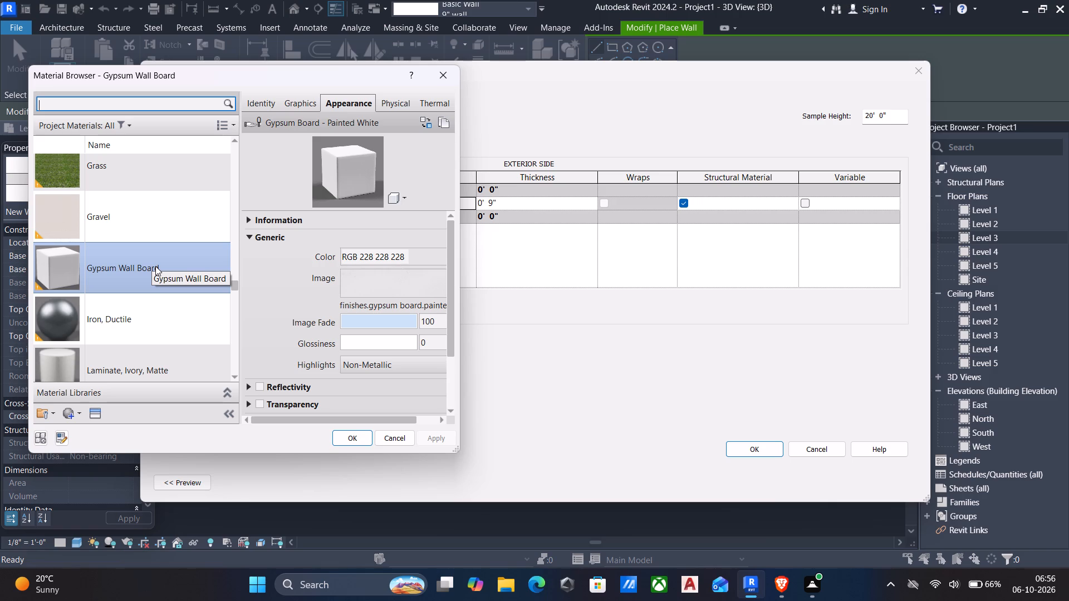
{"action": "left_click", "coordinate": [156, 268]}
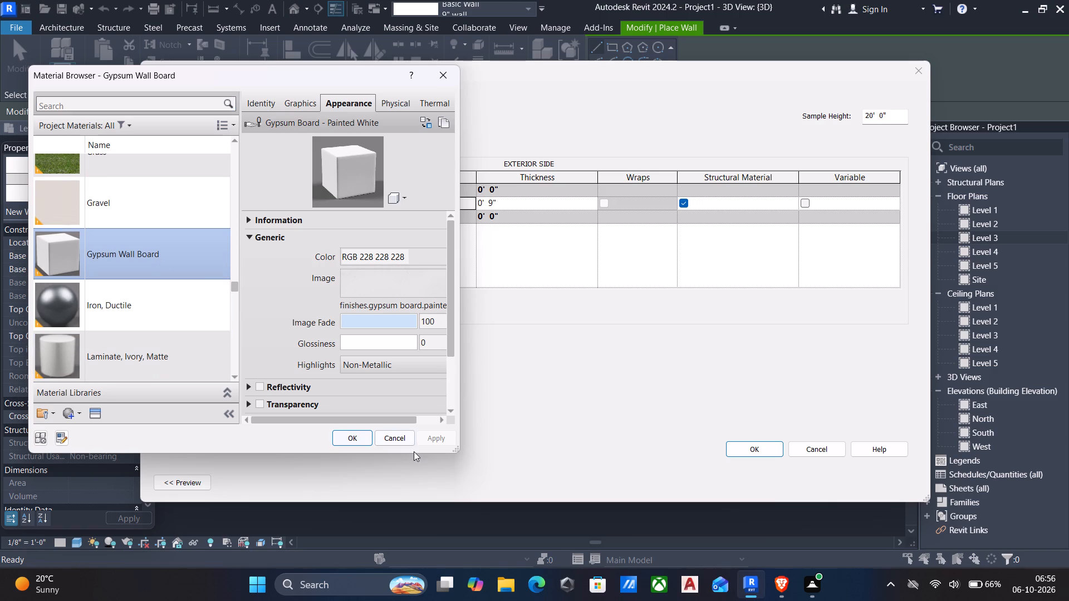
{"action": "left_click", "coordinate": [357, 435]}
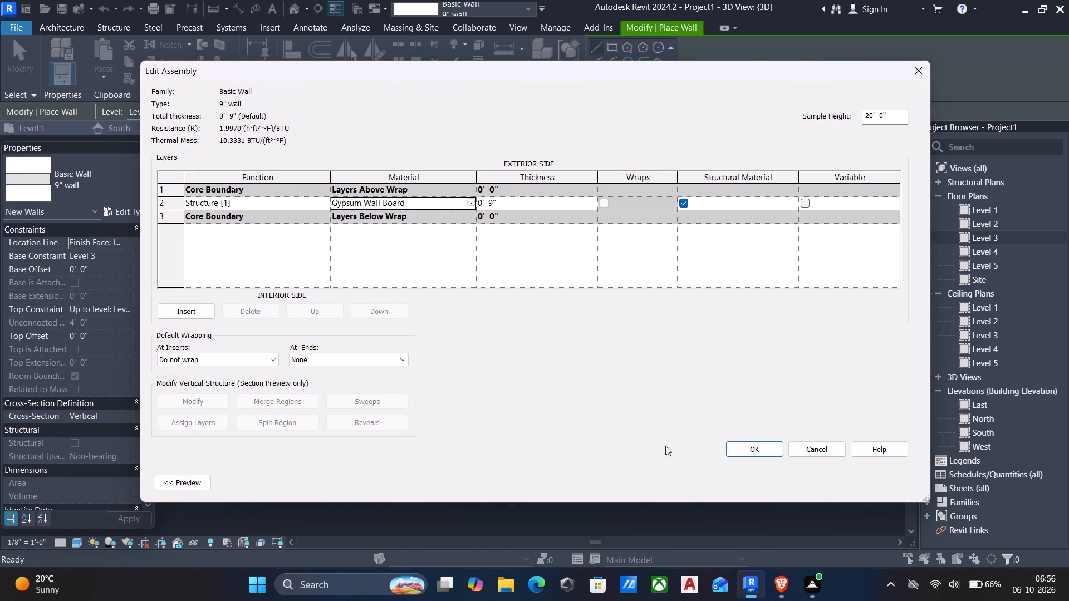
{"action": "left_click", "coordinate": [747, 447]}
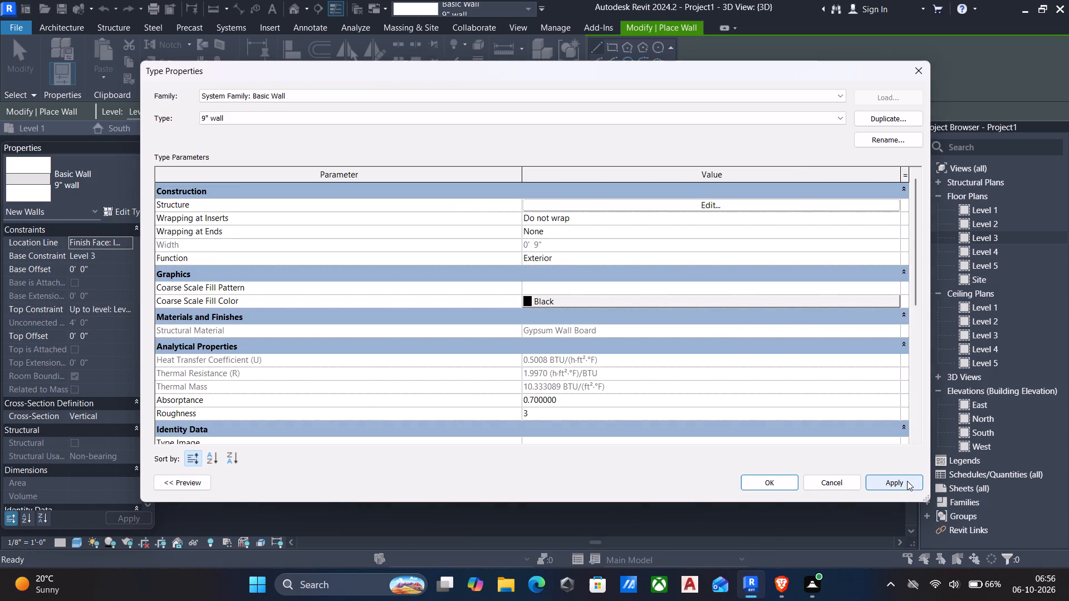
{"action": "left_click", "coordinate": [907, 481]}
{"action": "left_click", "coordinate": [770, 476]}
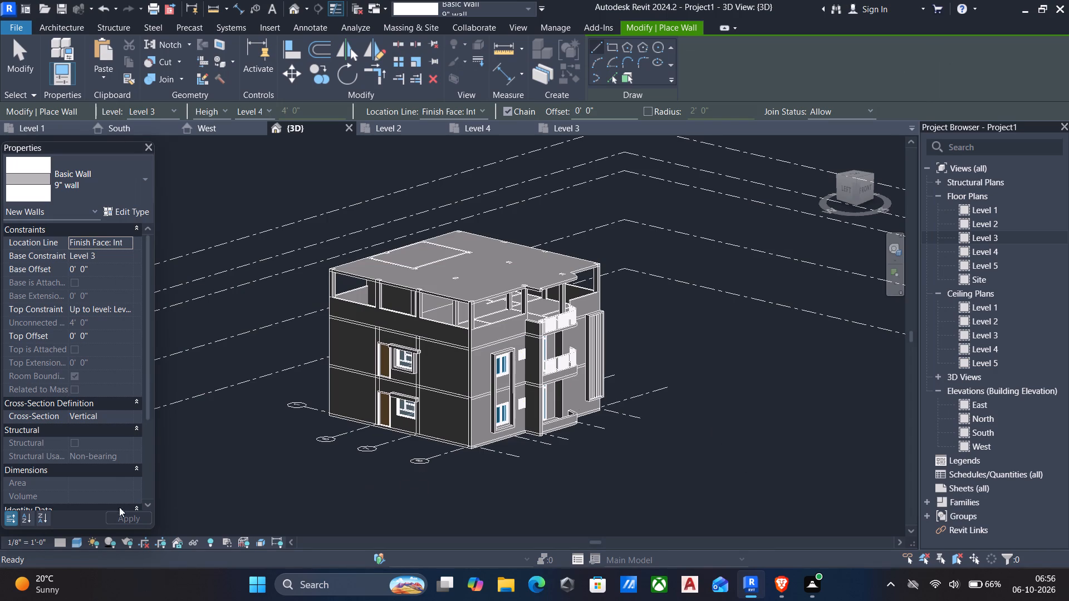
Set the 3D view's visual style to Realistic.
{"action": "left_click", "coordinate": [73, 543]}
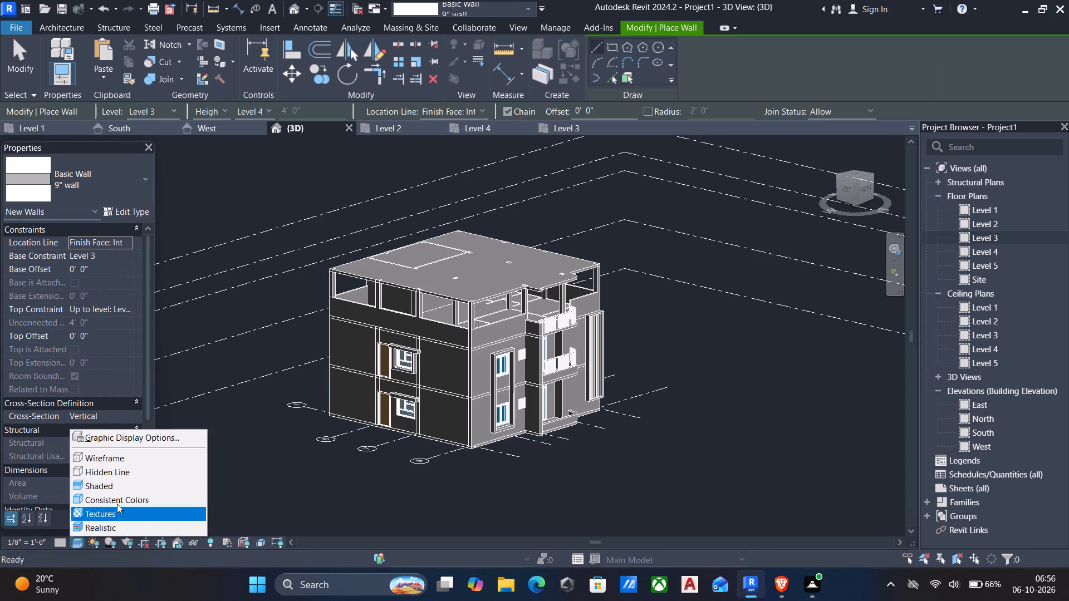
{"action": "left_click", "coordinate": [119, 521]}
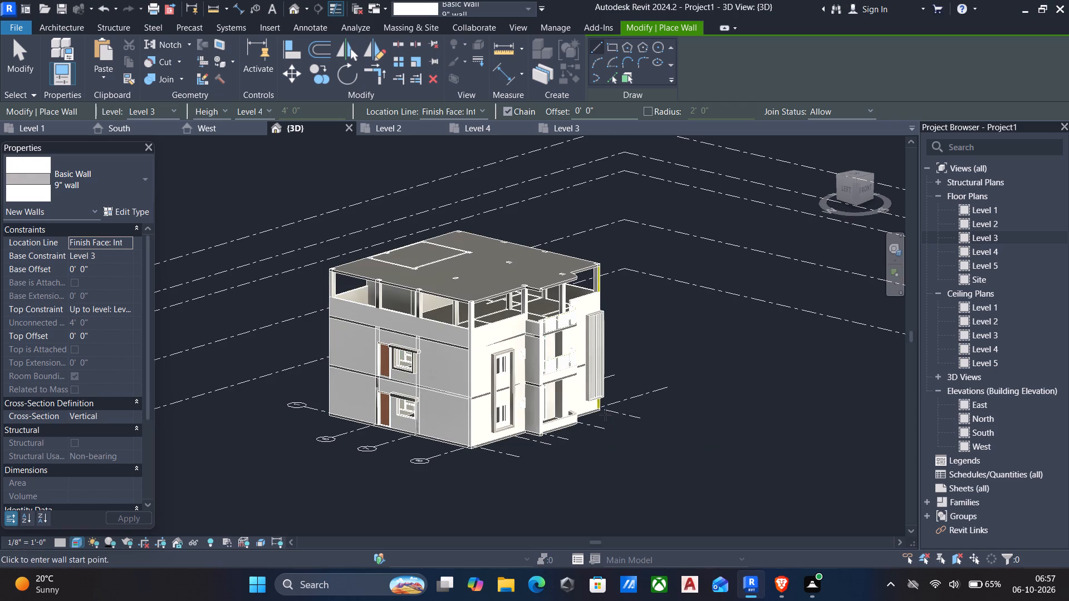
Examine the material appearance of the house's front and left facades in 3D, and leave the wall command.
{"action": "scroll", "coordinate": [605, 415], "scroll_direction": "up", "scroll_amount": 3}
{"action": "middle_click_drag", "start_coordinate": [606, 420], "coordinate": [510, 394], "text": "shift"}
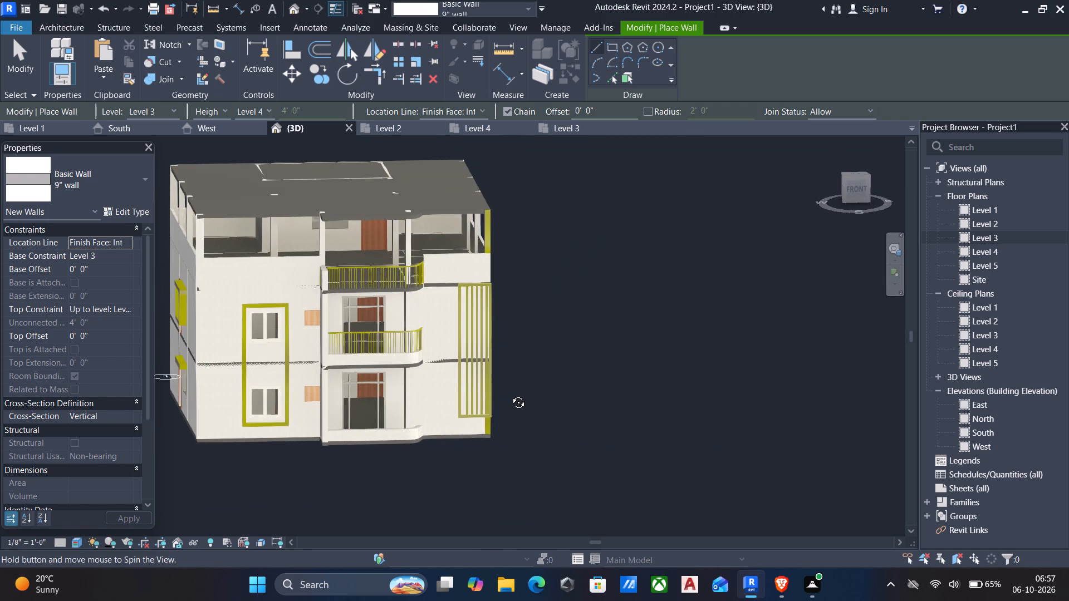
{"action": "middle_click_drag", "start_coordinate": [510, 394], "coordinate": [597, 374], "text": "shift"}
{"action": "scroll", "coordinate": [597, 373], "scroll_direction": "down", "scroll_amount": 1}
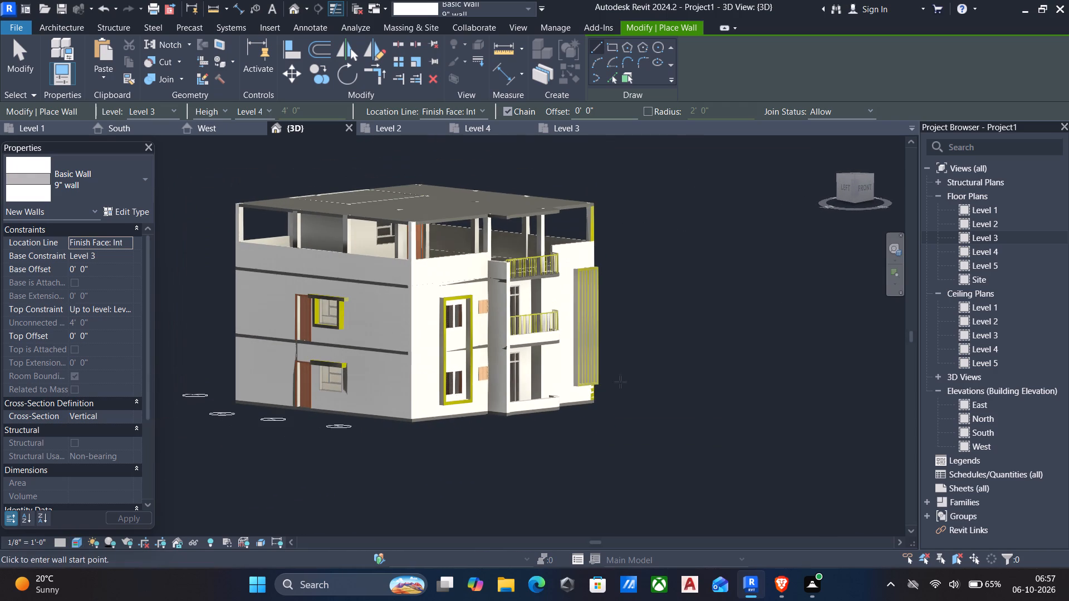
{"action": "middle_click_drag", "start_coordinate": [640, 385], "coordinate": [616, 406]}
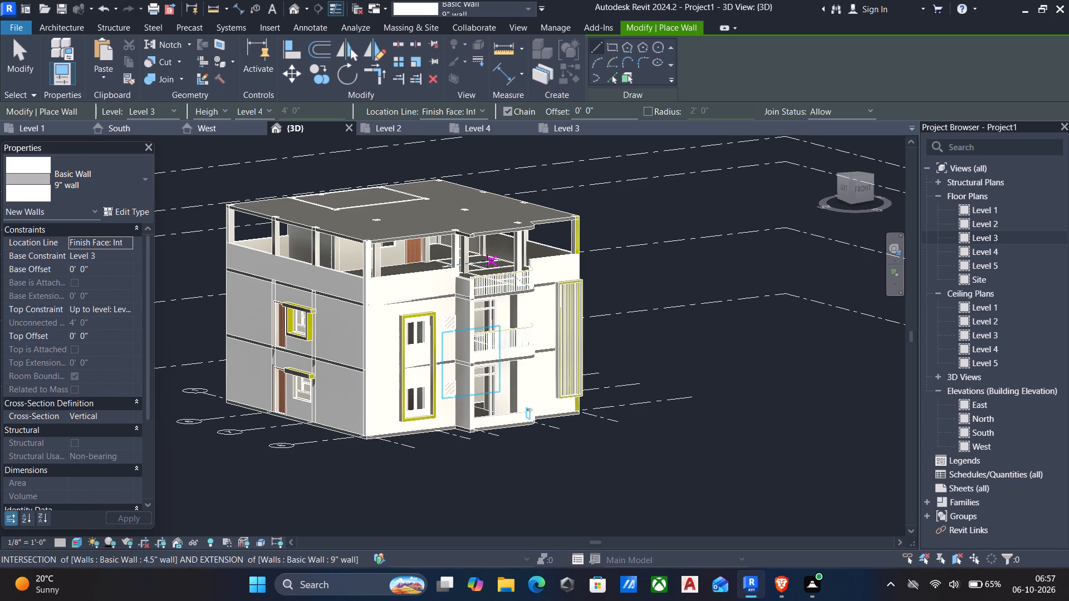
{"action": "right_click_drag", "start_coordinate": [487, 262], "coordinate": [478, 272]}
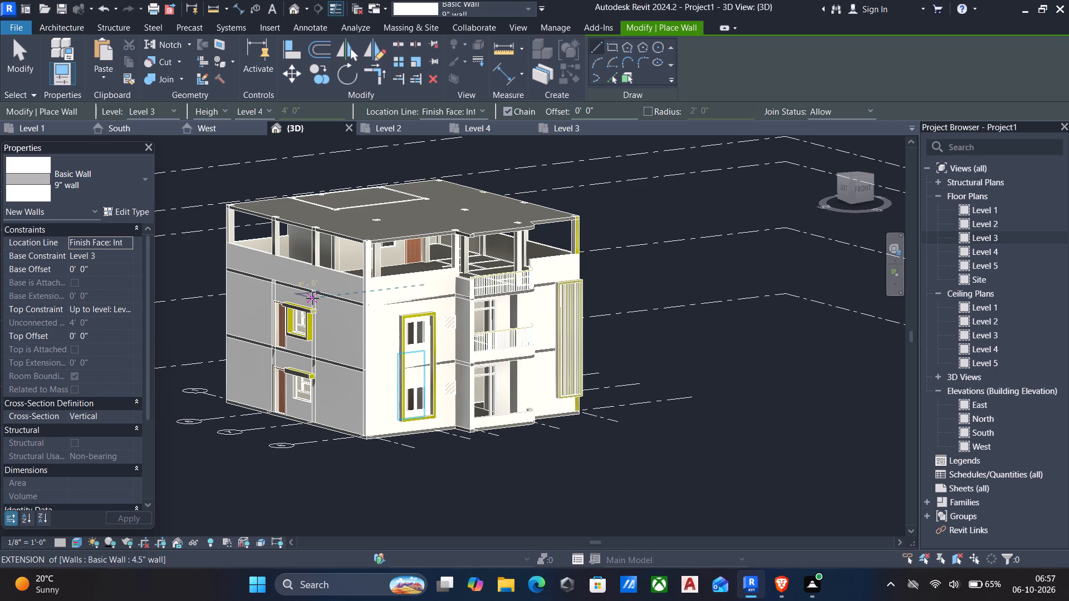
{"action": "key", "text": "Escape"}
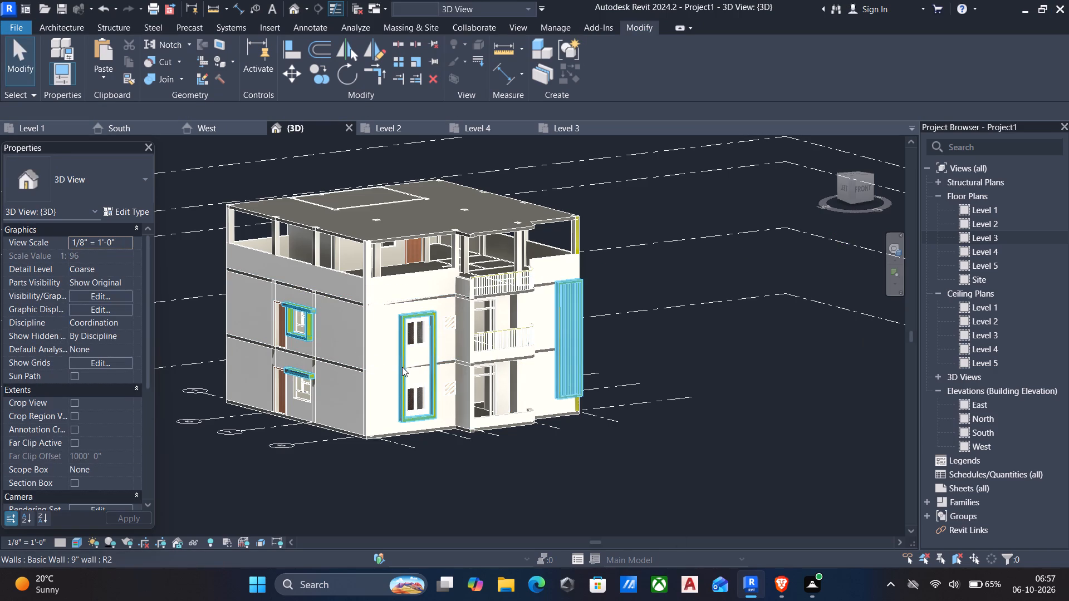
Select the in-place generic model forming the window frames and vertical slats on the facades.
{"action": "left_click", "coordinate": [402, 367]}
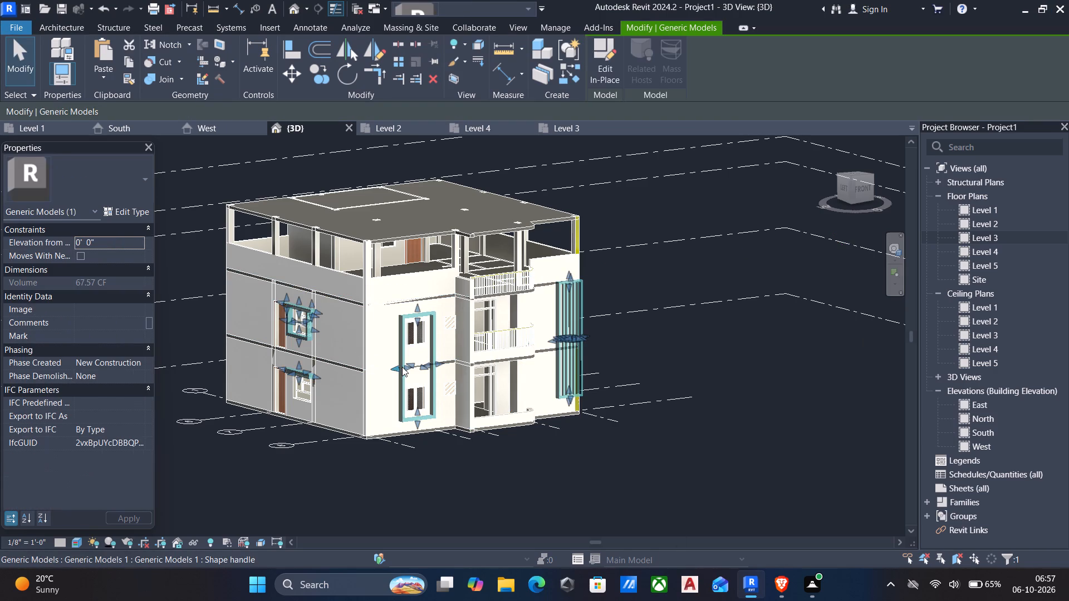
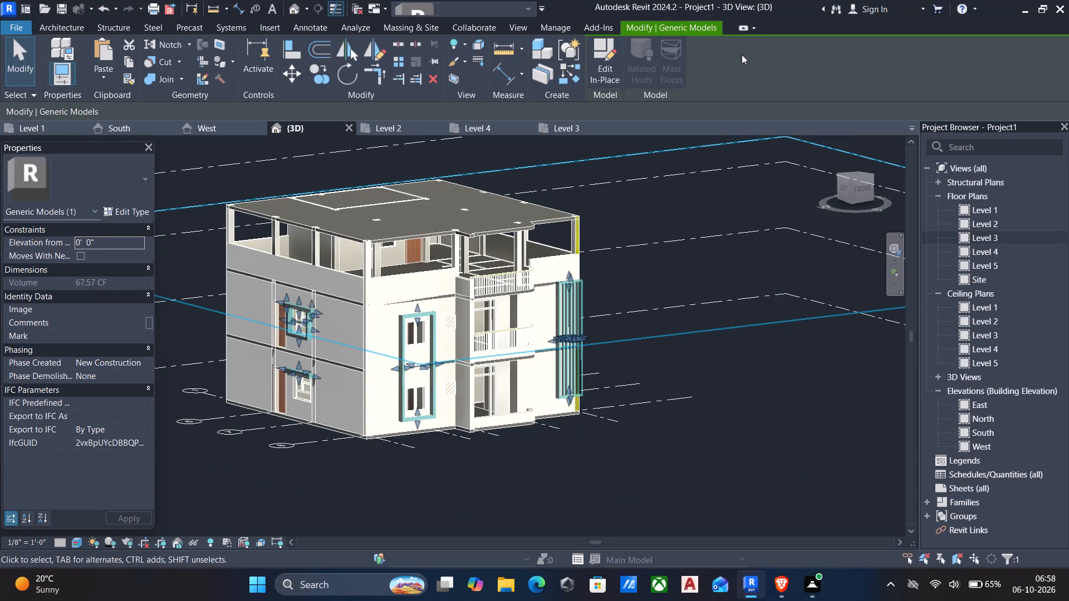
Edit the in-place generic model and assign Brick, Soldier Course to the frame extrusion around the front facade's vertical slats.
{"action": "left_click", "coordinate": [605, 47]}
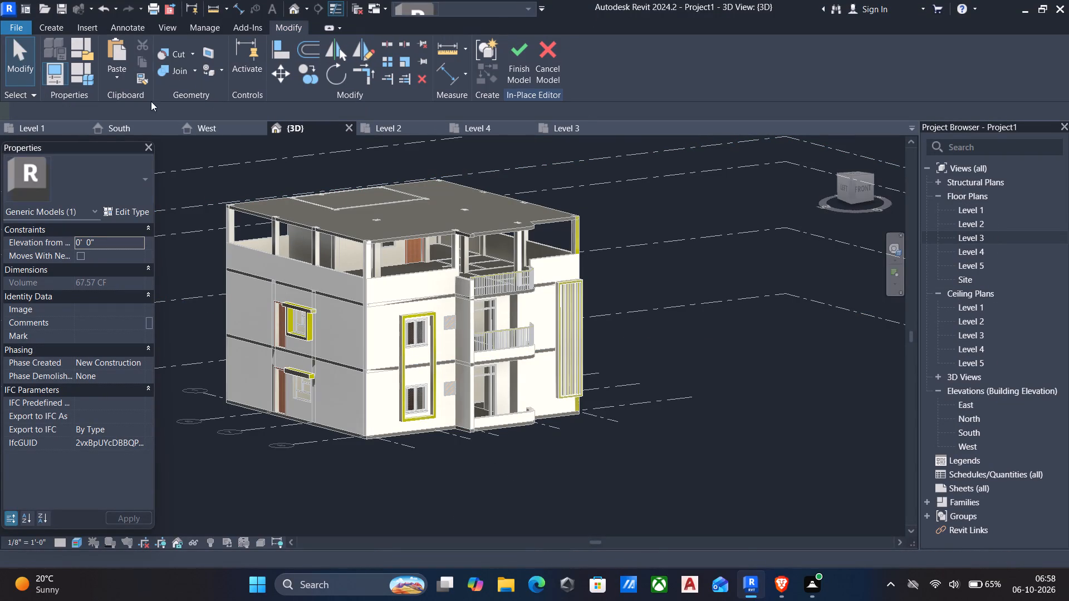
{"action": "left_click", "coordinate": [557, 339]}
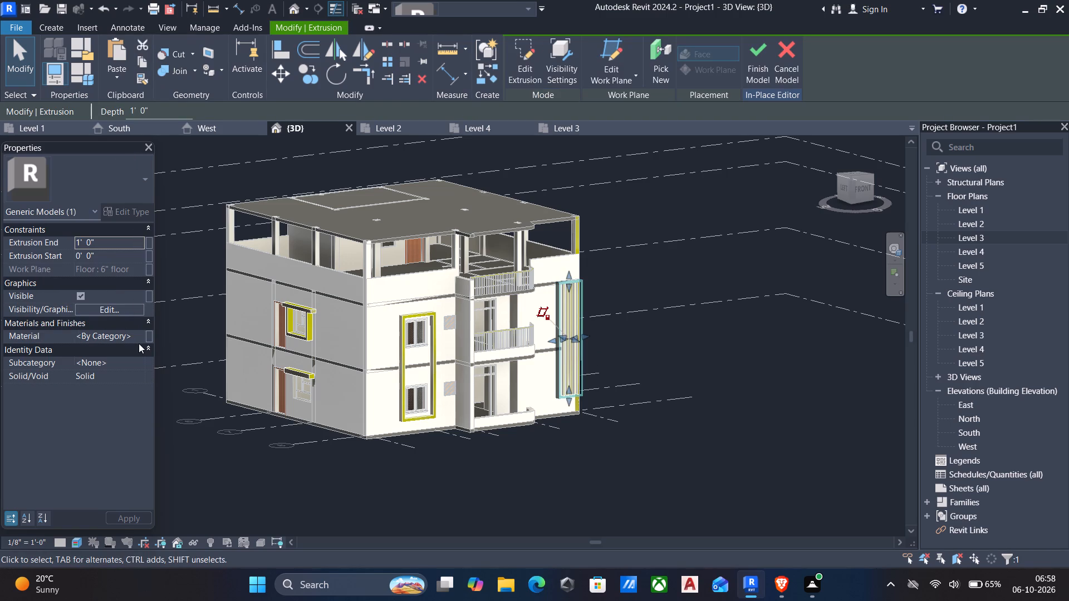
{"action": "left_click", "coordinate": [140, 336]}
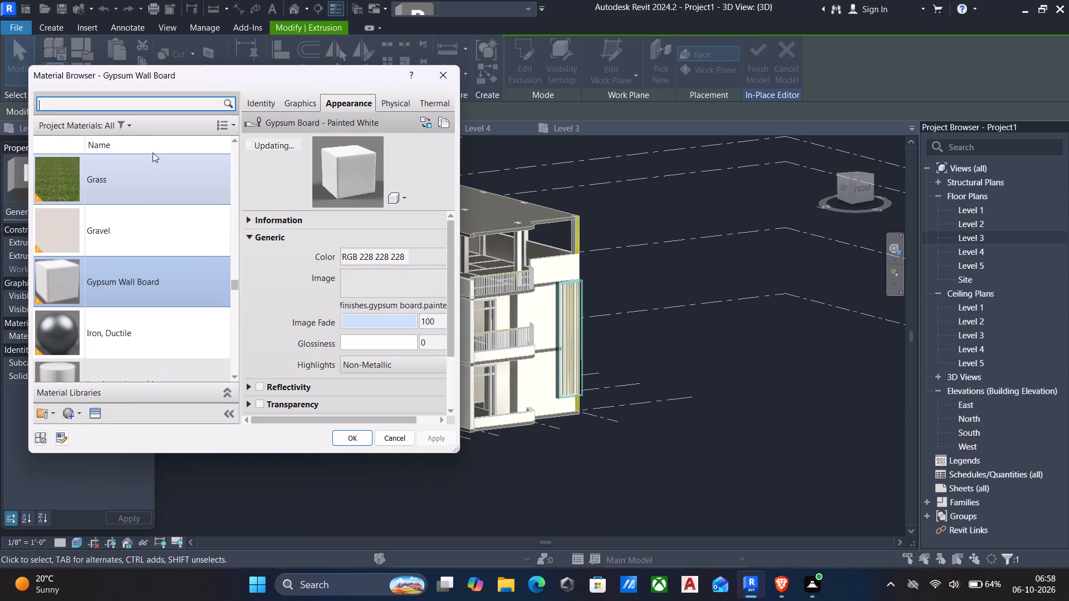
{"action": "scroll", "coordinate": [122, 247], "scroll_direction": "up", "scroll_amount": 4}
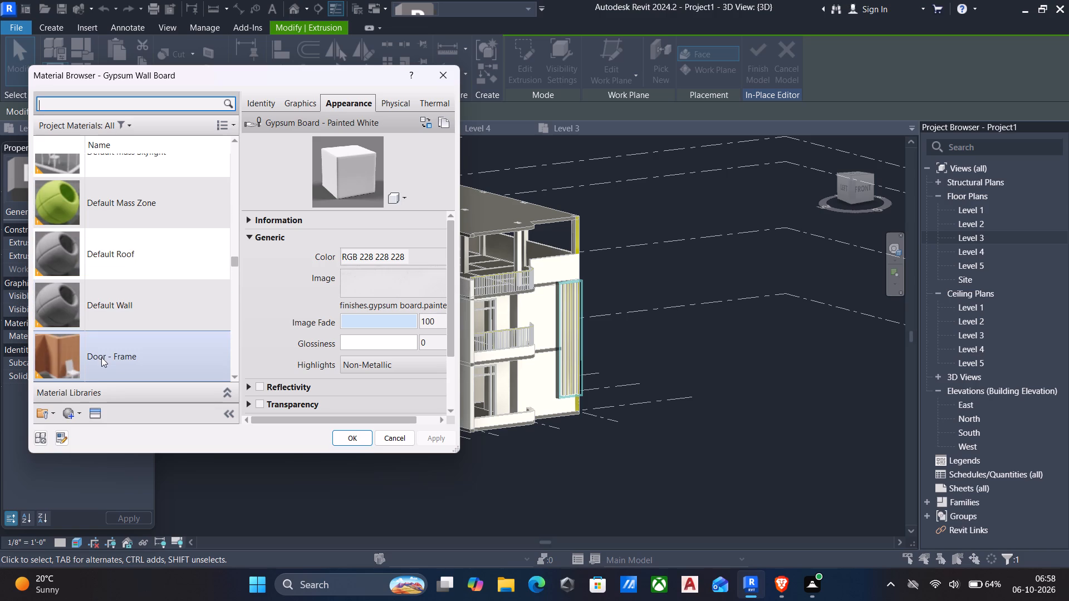
{"action": "scroll", "coordinate": [110, 357], "scroll_direction": "up", "scroll_amount": 3}
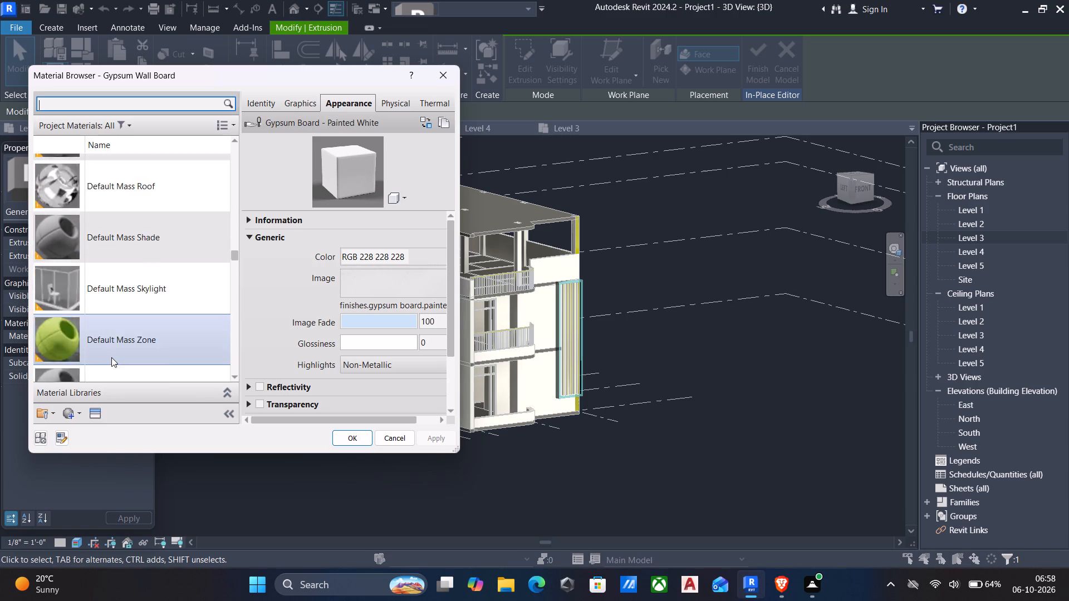
{"action": "scroll", "coordinate": [111, 357], "scroll_direction": "up", "scroll_amount": 8}
{"action": "scroll", "coordinate": [112, 352], "scroll_direction": "down", "scroll_amount": 1}
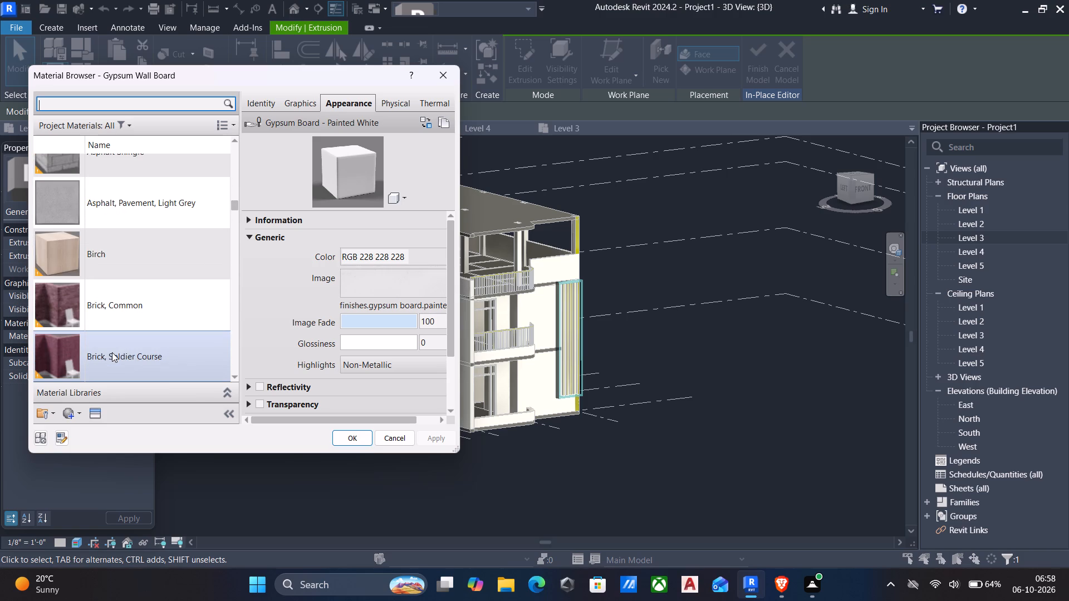
{"action": "scroll", "coordinate": [112, 352], "scroll_direction": "down", "scroll_amount": 1}
{"action": "left_click", "coordinate": [141, 202]}
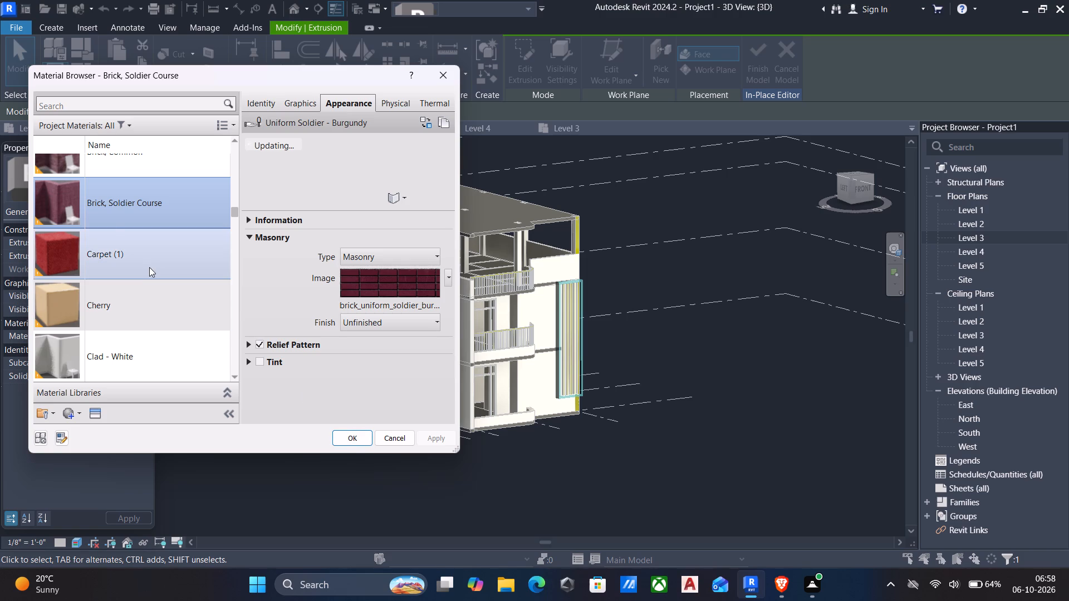
{"action": "left_click", "coordinate": [361, 442]}
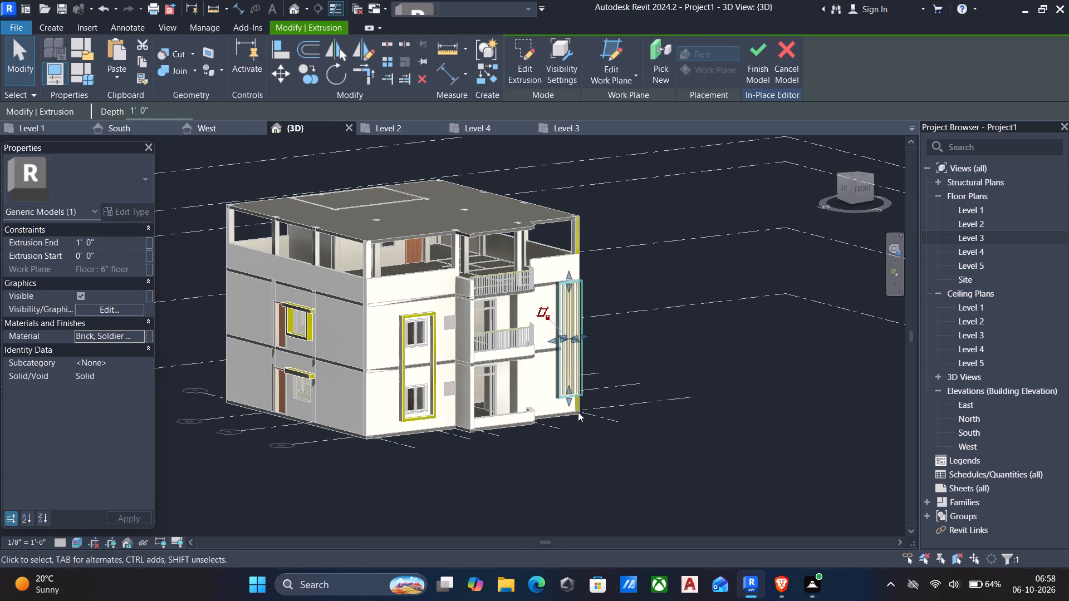
{"action": "key", "text": "Escape"}
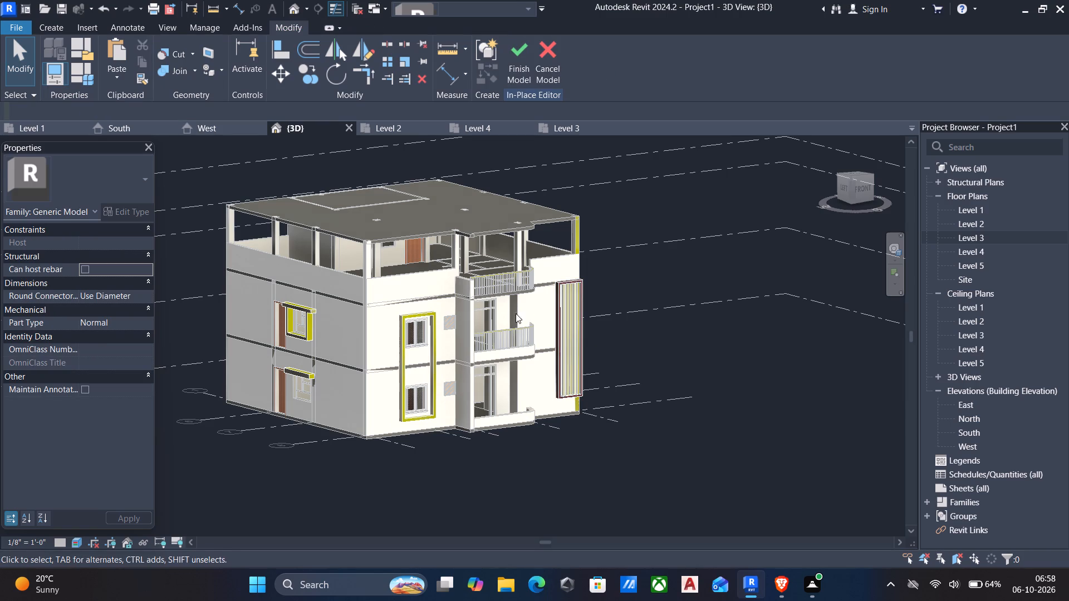
Assign the EIFS, Exterior Insulation material to the vertical slat extrusion inside the brick frame.
{"action": "scroll", "coordinate": [592, 308], "scroll_direction": "up", "scroll_amount": 10}
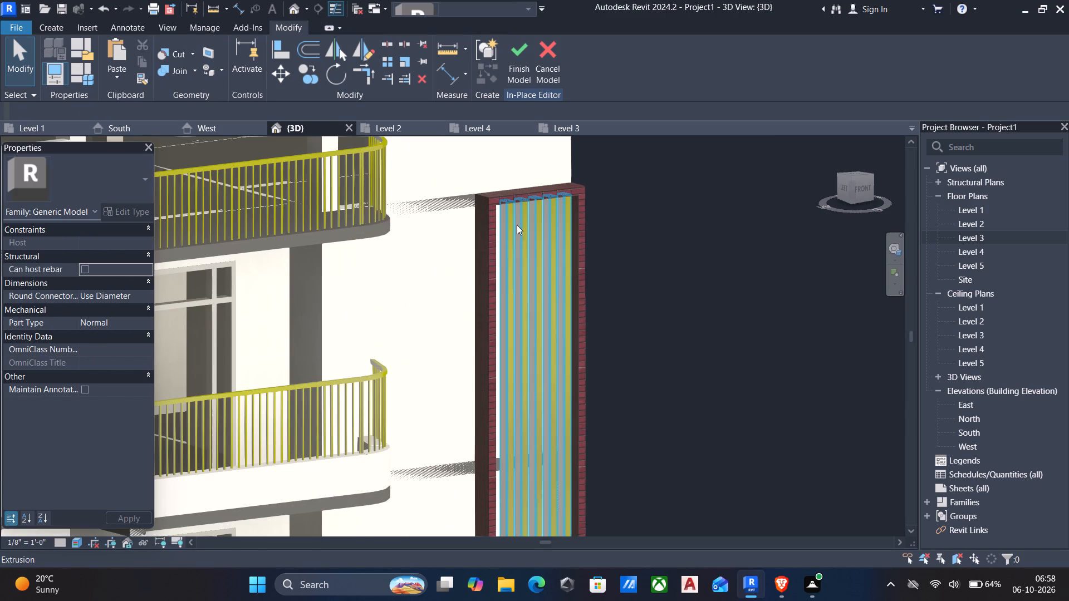
{"action": "scroll", "coordinate": [529, 195], "scroll_direction": "up", "scroll_amount": 5}
{"action": "scroll", "coordinate": [480, 235], "scroll_direction": "up", "scroll_amount": 5}
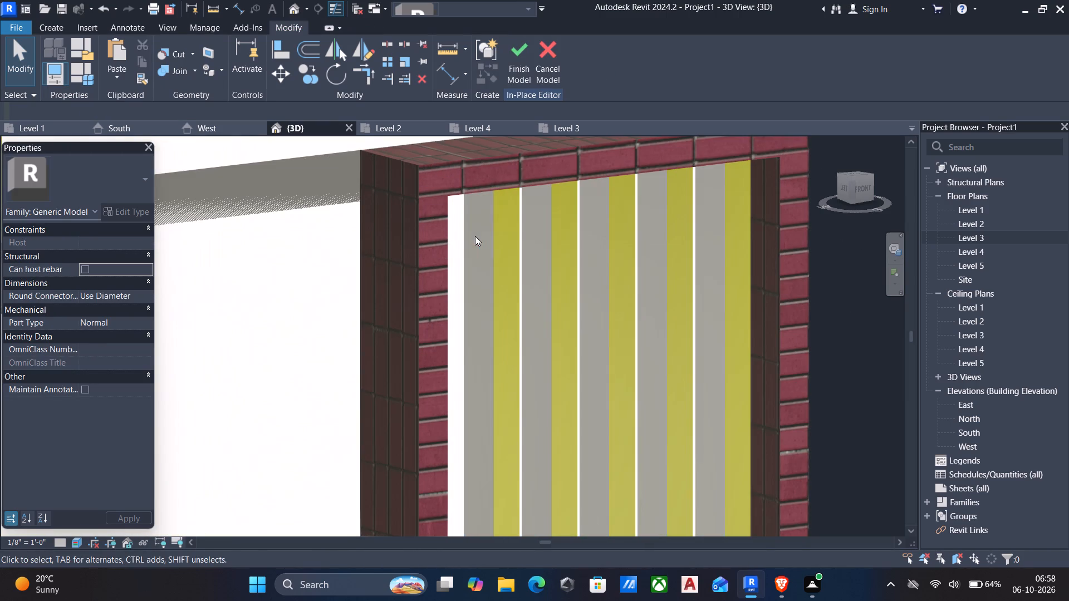
{"action": "scroll", "coordinate": [510, 280], "scroll_direction": "down", "scroll_amount": 5}
{"action": "left_click", "coordinate": [519, 304]}
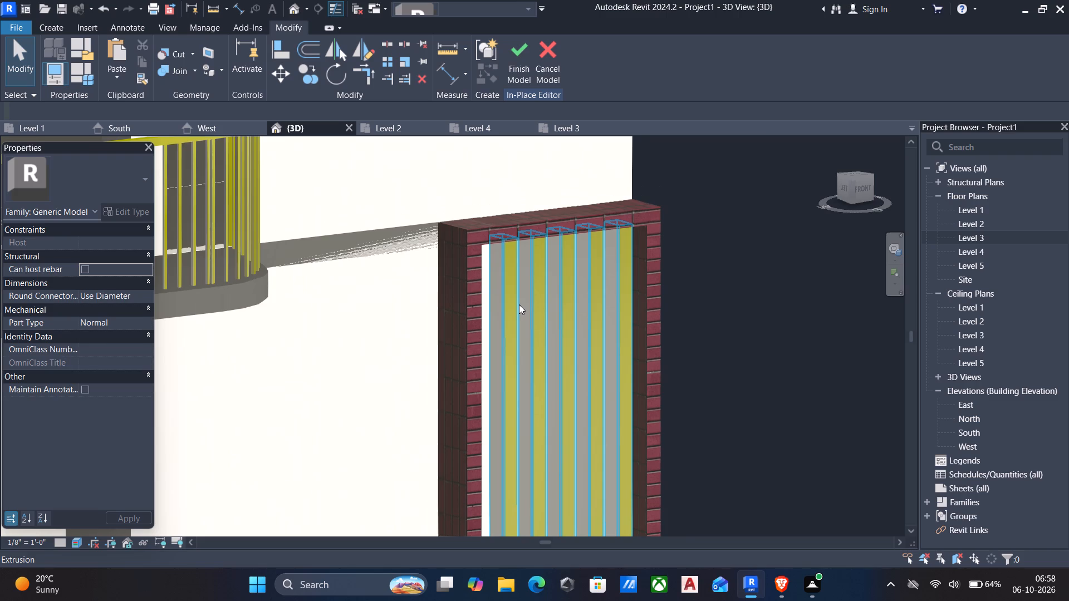
{"action": "scroll", "coordinate": [367, 276], "scroll_direction": "down", "scroll_amount": 2}
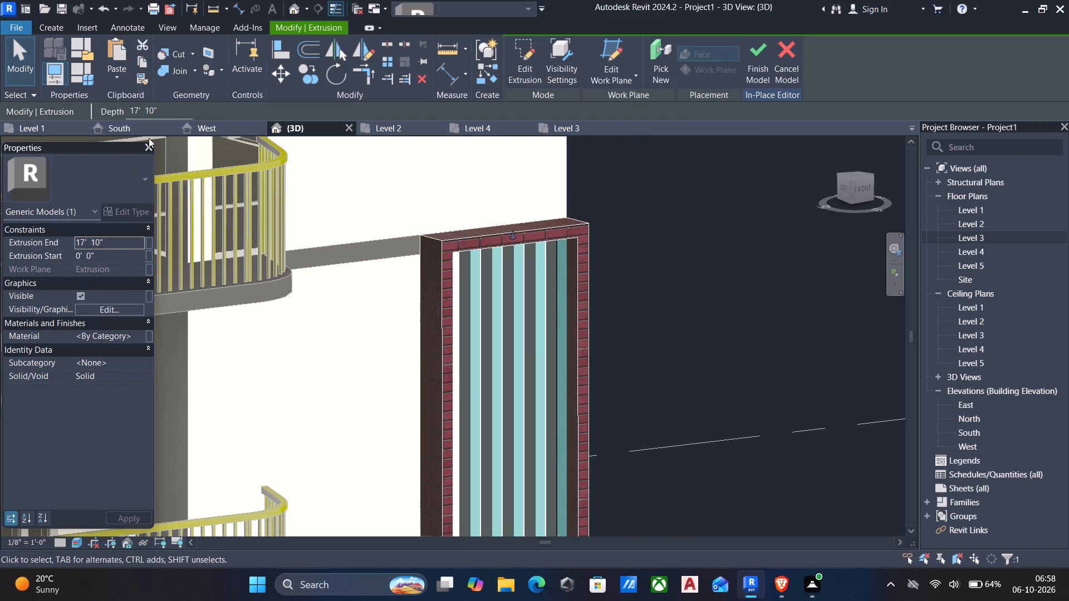
{"action": "left_click", "coordinate": [138, 334]}
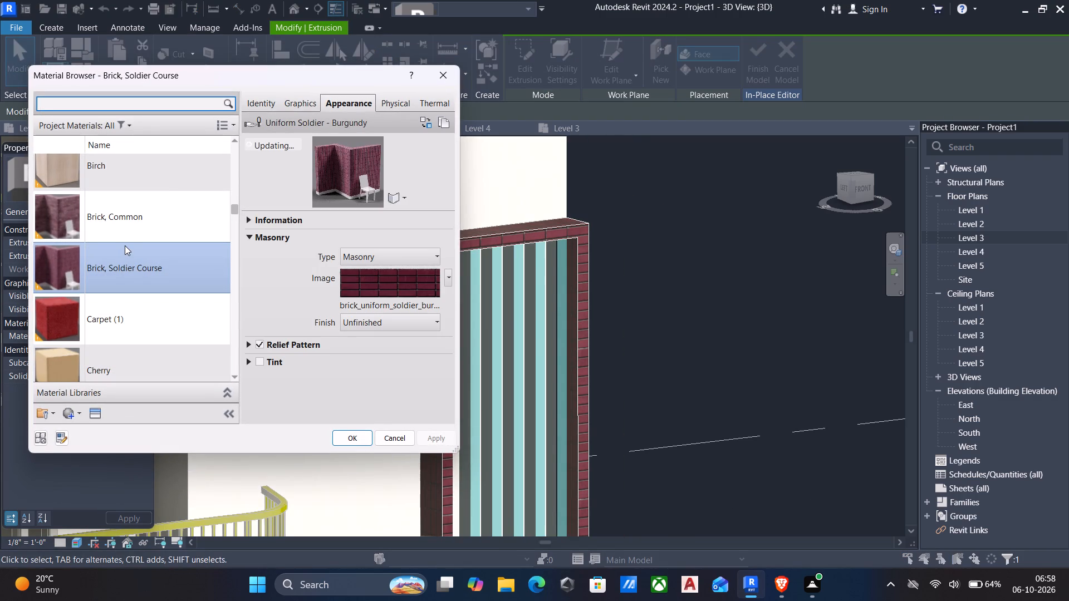
{"action": "left_click", "coordinate": [143, 179]}
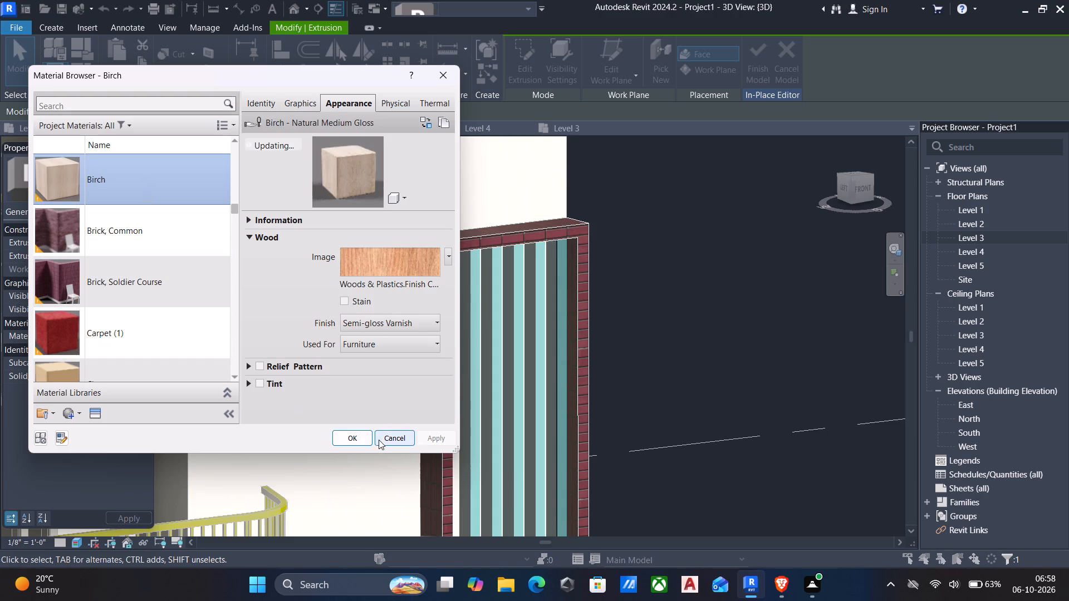
{"action": "scroll", "coordinate": [197, 287], "scroll_direction": "down", "scroll_amount": 6}
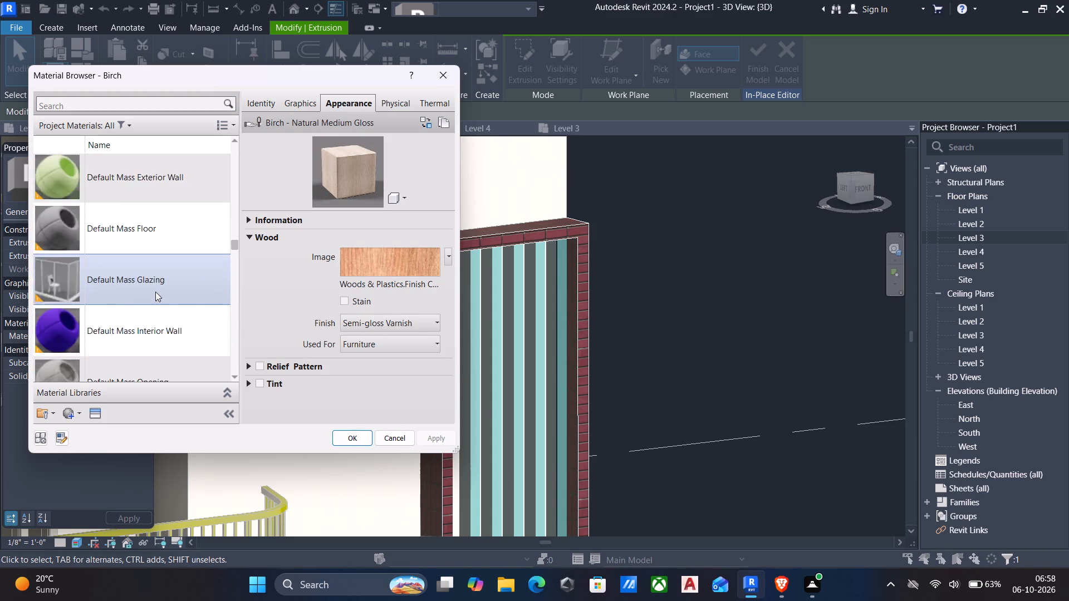
{"action": "scroll", "coordinate": [155, 292], "scroll_direction": "down", "scroll_amount": 5}
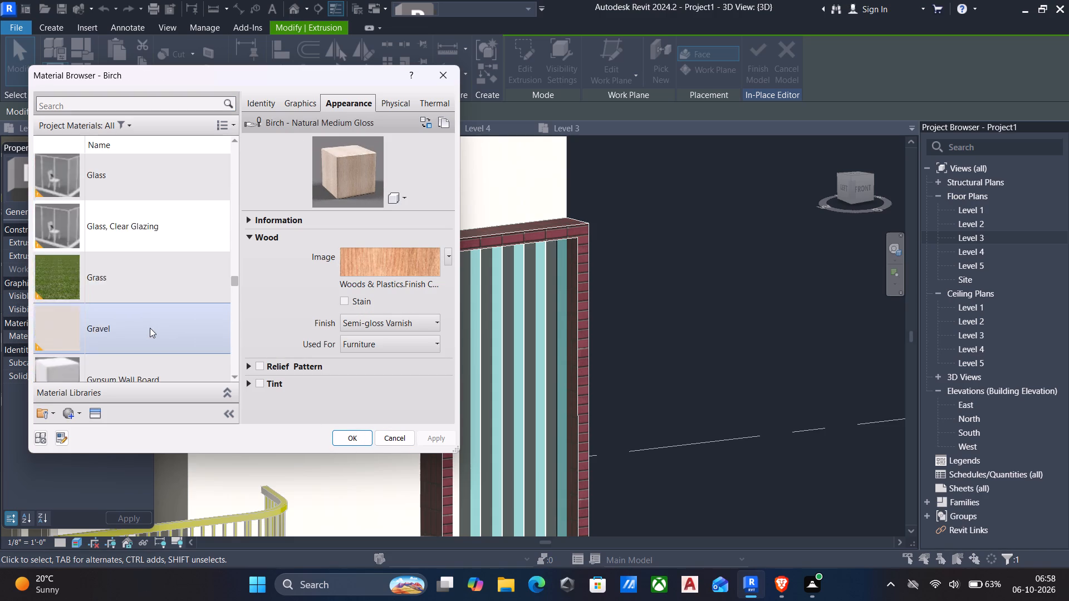
{"action": "scroll", "coordinate": [150, 328], "scroll_direction": "down", "scroll_amount": 2}
{"action": "scroll", "coordinate": [150, 328], "scroll_direction": "up", "scroll_amount": 2}
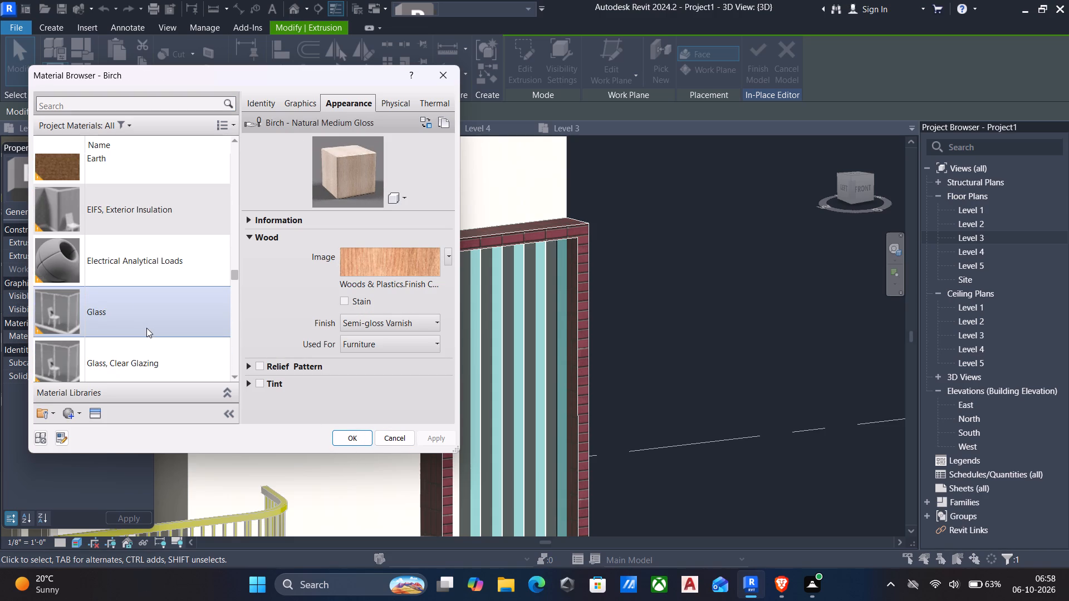
{"action": "scroll", "coordinate": [146, 328], "scroll_direction": "down", "scroll_amount": 2}
{"action": "scroll", "coordinate": [146, 328], "scroll_direction": "up", "scroll_amount": 2}
{"action": "left_click", "coordinate": [146, 205]}
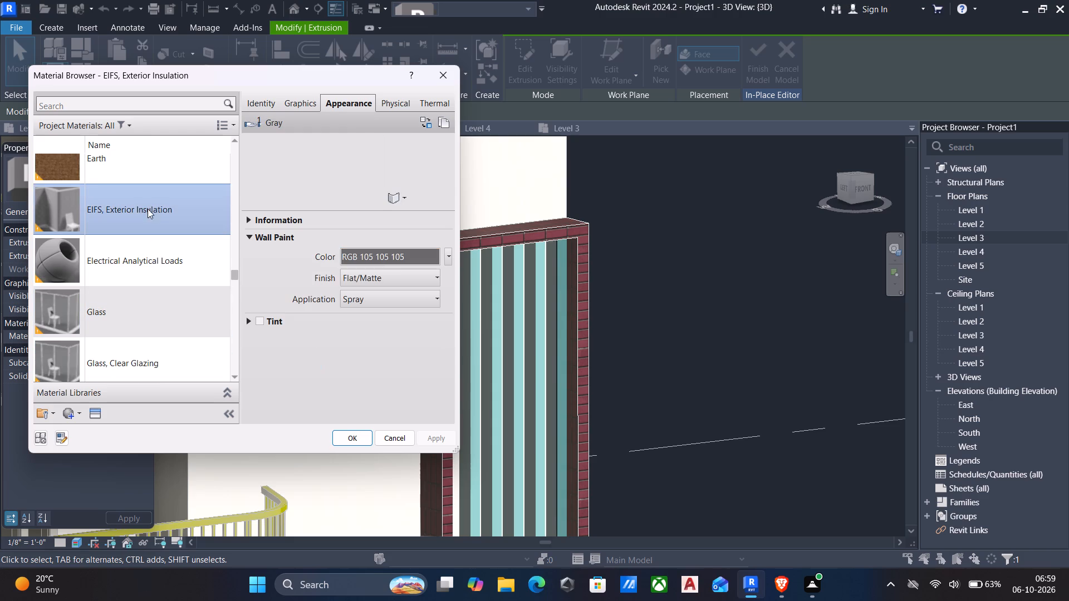
{"action": "left_click_drag", "start_coordinate": [343, 433], "coordinate": [345, 438]}
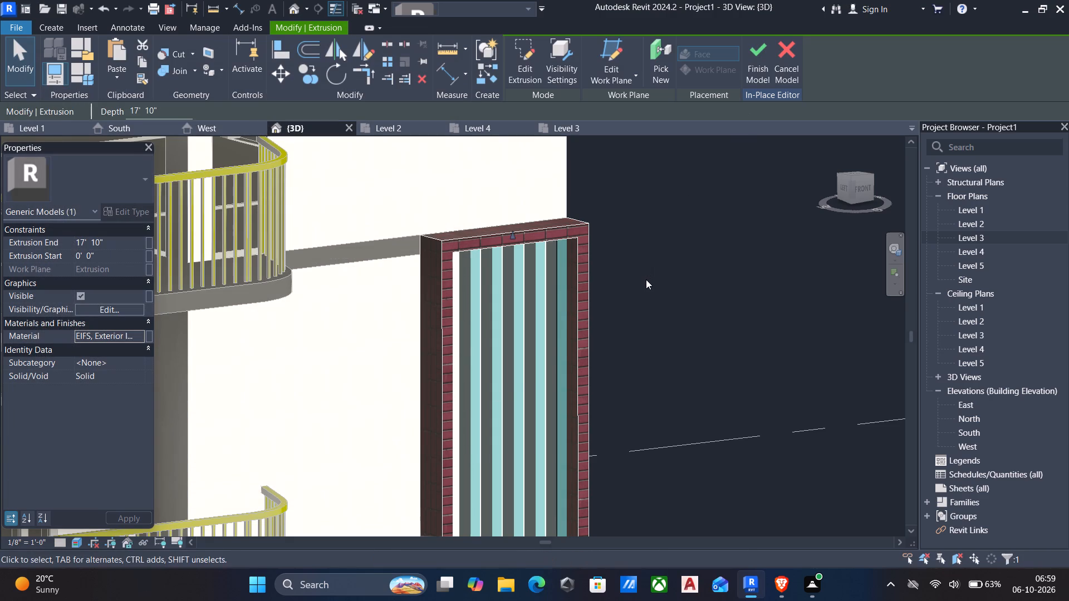
{"action": "key", "text": "Escape"}
Choose Electrical Analytical Loads as the material for the frame extrusion around the two stacked front windows.
{"action": "scroll", "coordinate": [632, 313], "scroll_direction": "down", "scroll_amount": 4}
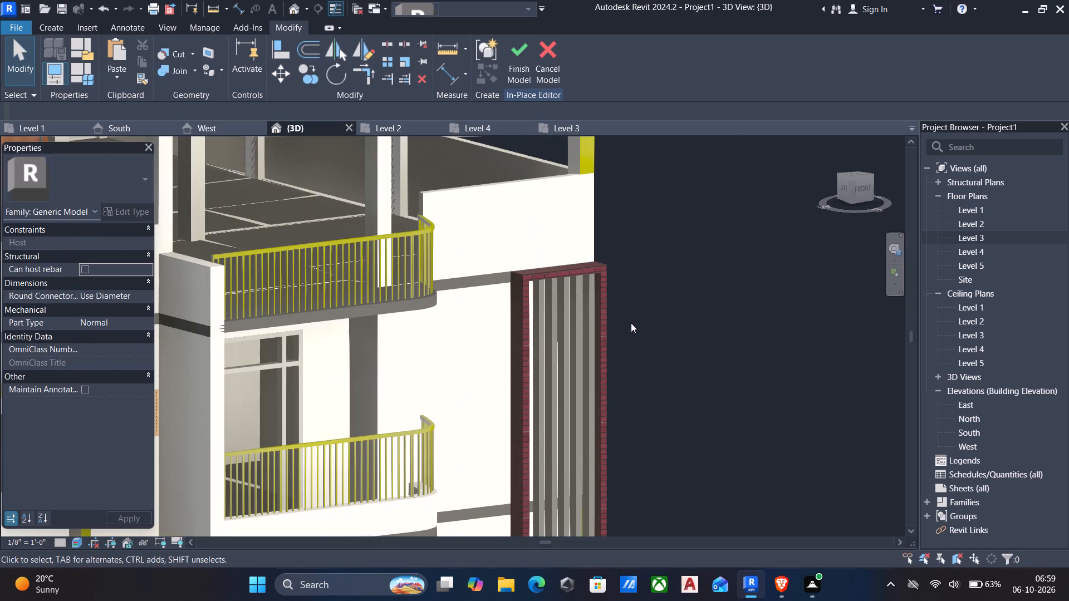
{"action": "middle_click_drag", "start_coordinate": [631, 324], "coordinate": [597, 349], "text": "shift"}
{"action": "scroll", "coordinate": [595, 349], "scroll_direction": "down", "scroll_amount": 2}
{"action": "middle_click_drag", "start_coordinate": [572, 356], "coordinate": [573, 348]}
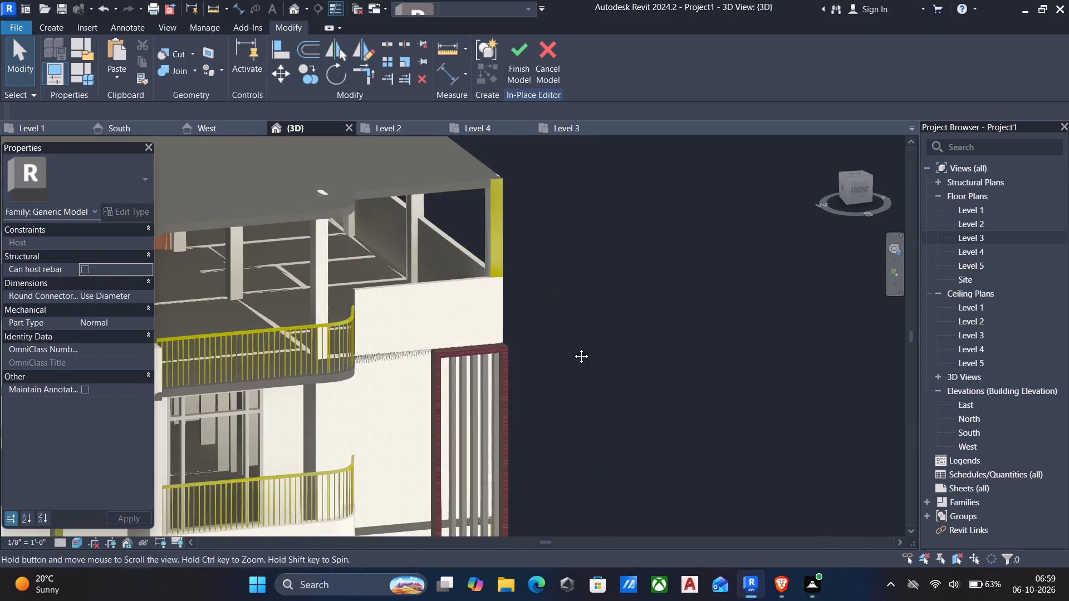
{"action": "middle_click_drag", "start_coordinate": [573, 348], "coordinate": [610, 246]}
{"action": "scroll", "coordinate": [619, 317], "scroll_direction": "down", "scroll_amount": 4}
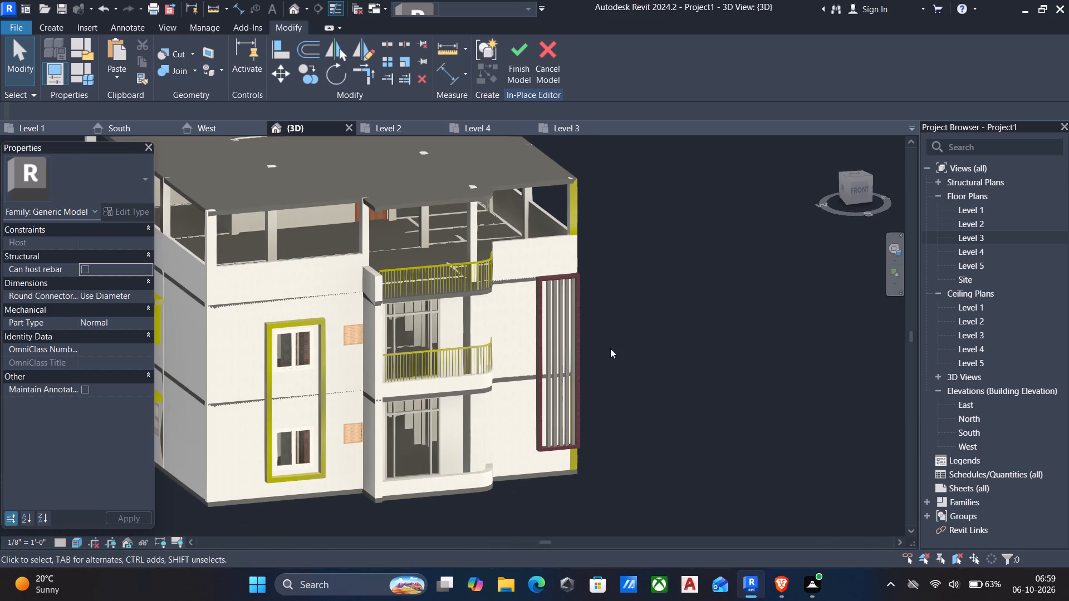
{"action": "left_click", "coordinate": [301, 317]}
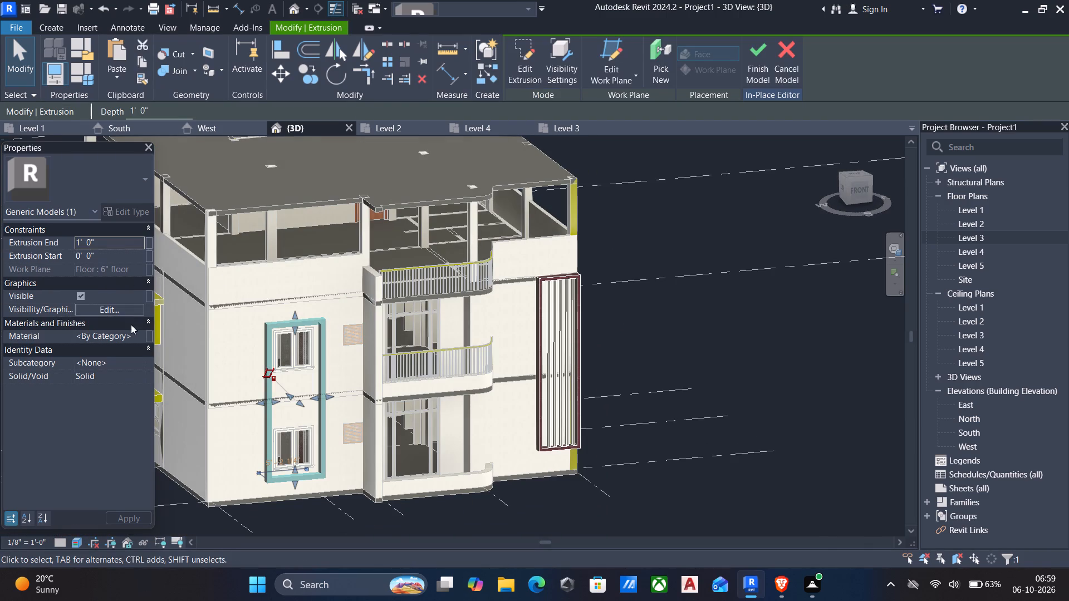
{"action": "left_click", "coordinate": [140, 334]}
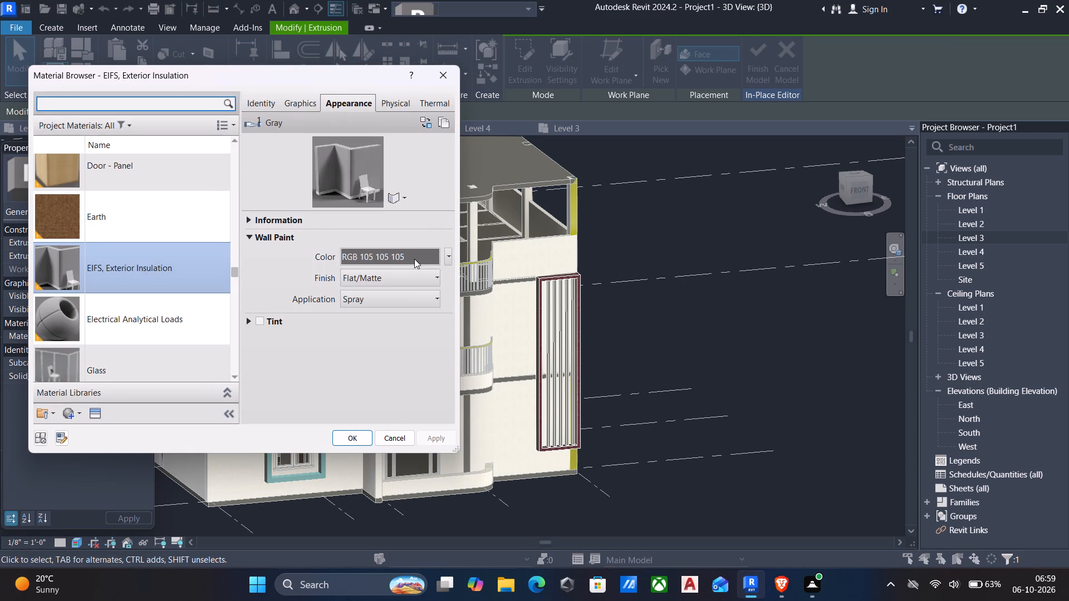
{"action": "left_click", "coordinate": [141, 329]}
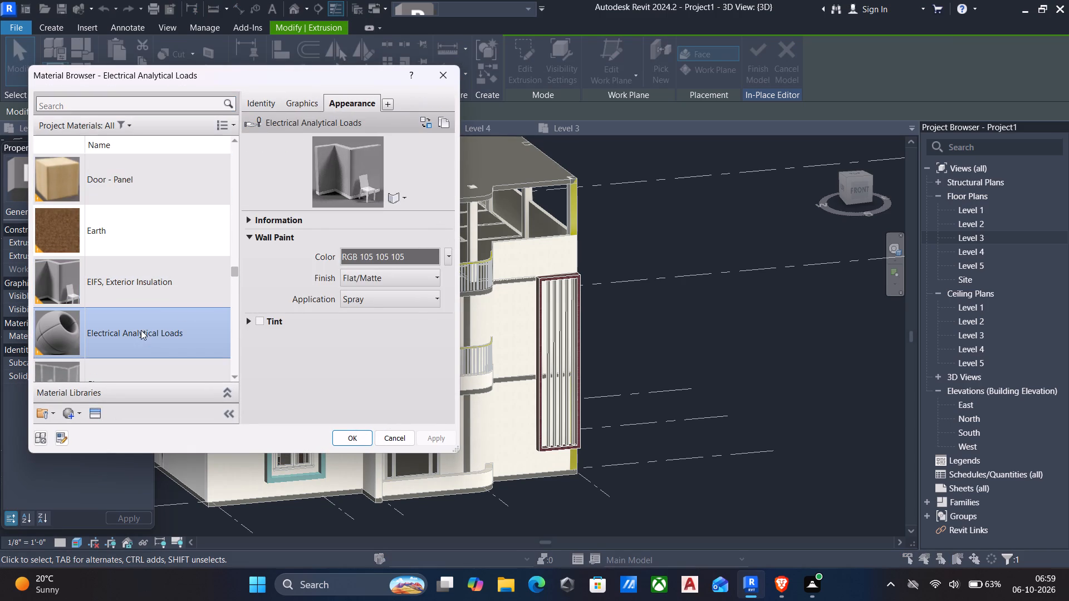
Set the Electrical Analytical Loads appearance colour to orange RGB 255 119 53 and apply the material to the window frame.
{"action": "left_click", "coordinate": [442, 258]}
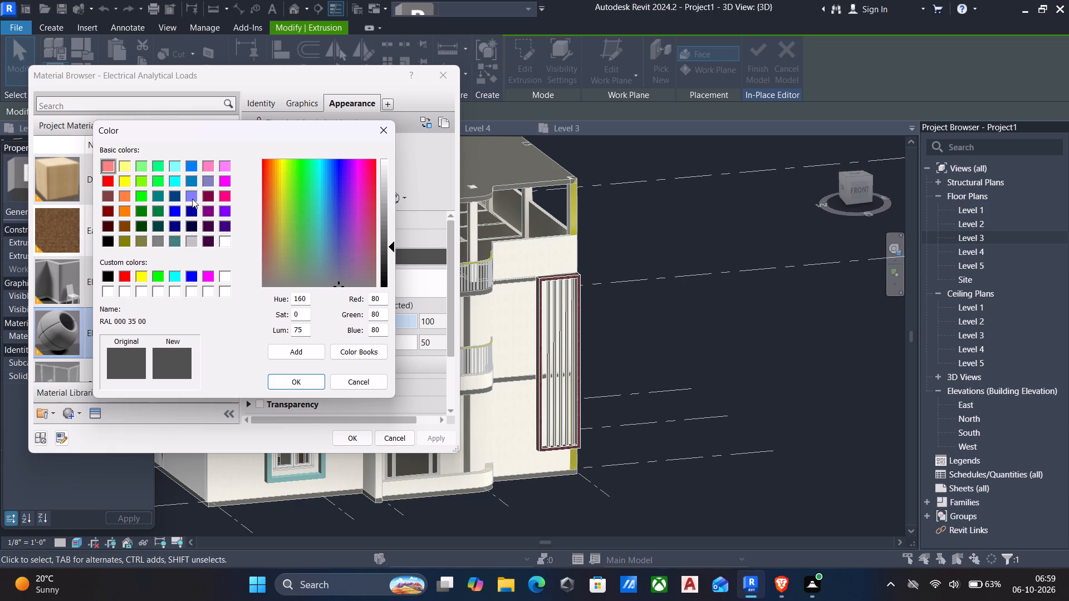
{"action": "left_click", "coordinate": [124, 190]}
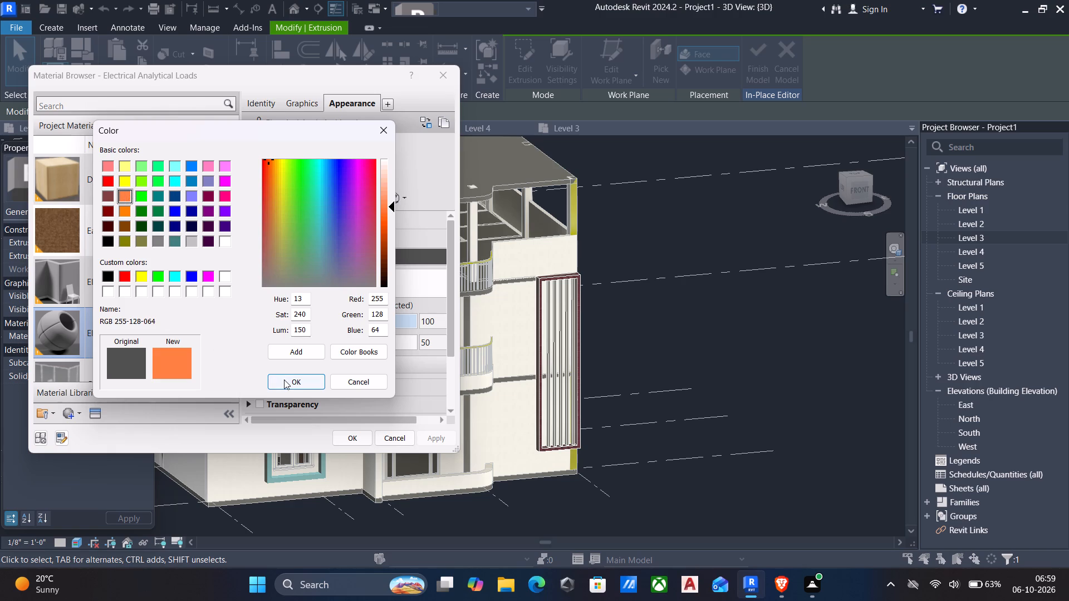
{"action": "left_click", "coordinate": [390, 192]}
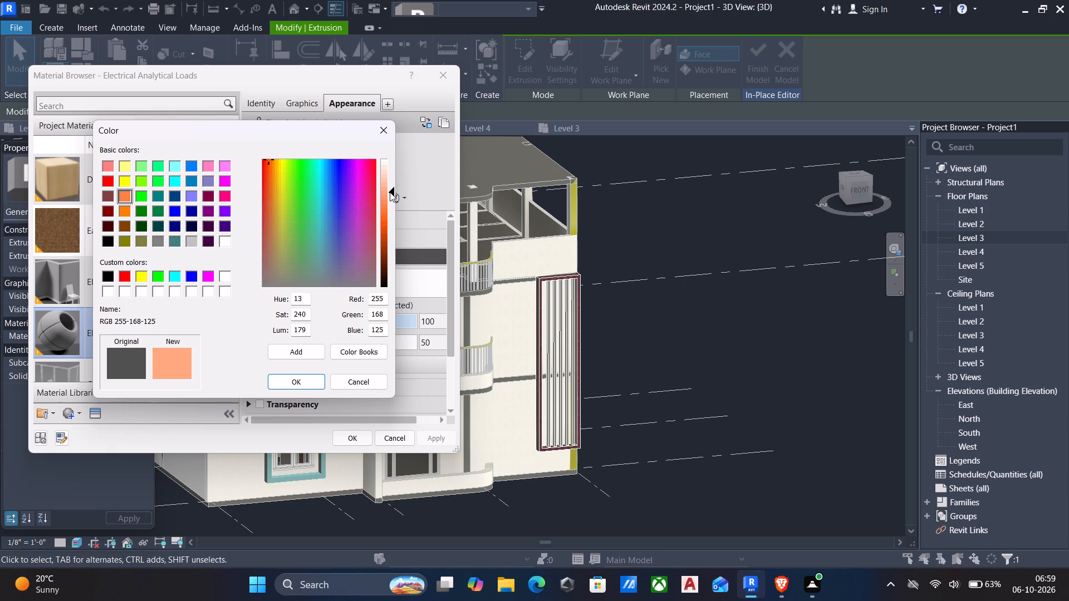
{"action": "left_click", "coordinate": [385, 210]}
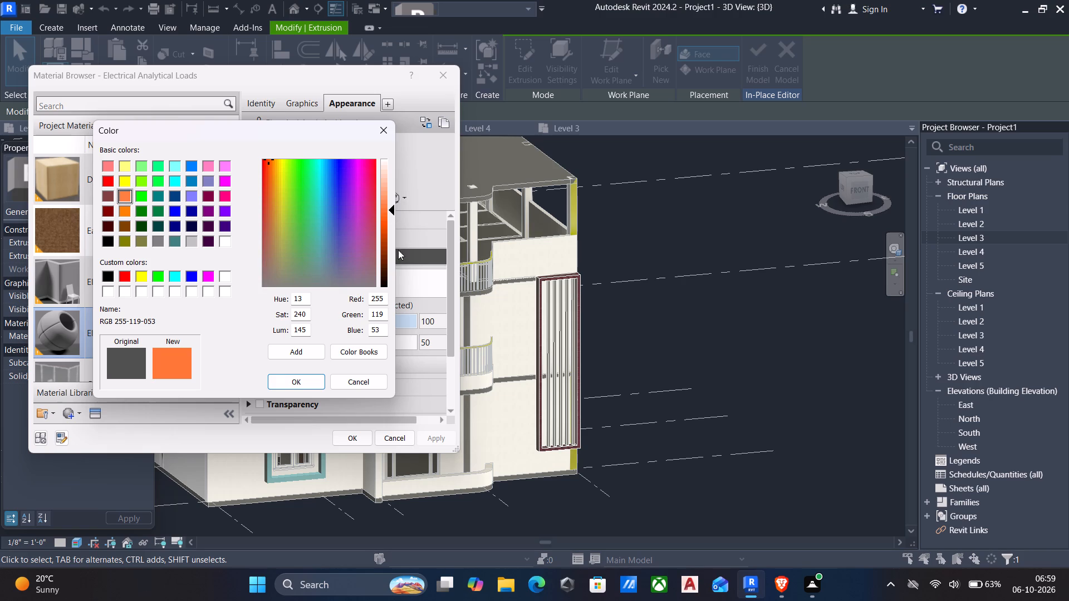
{"action": "left_click", "coordinate": [285, 381]}
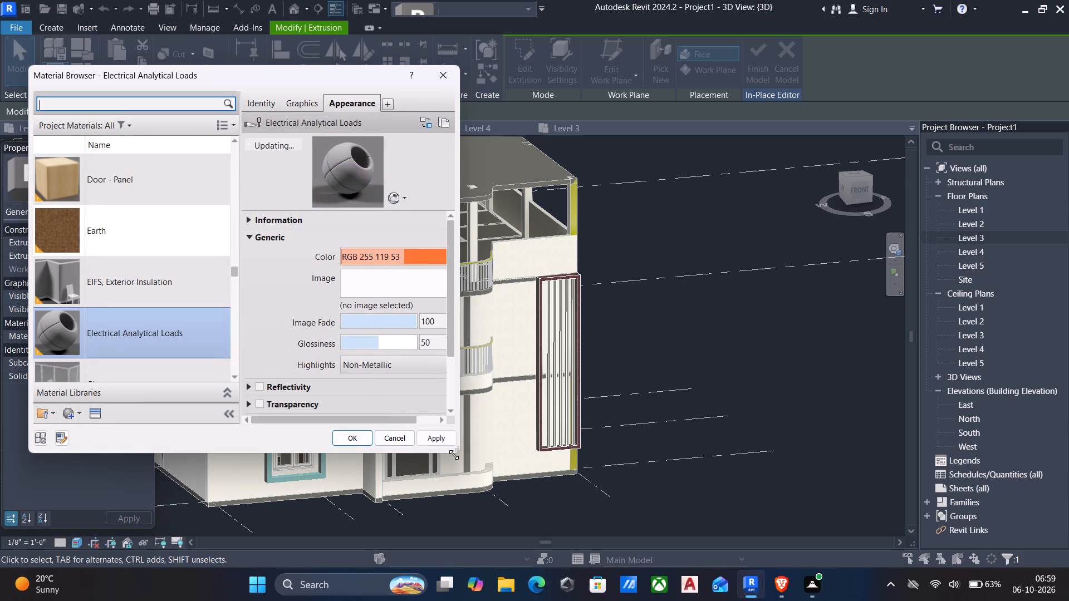
{"action": "left_click", "coordinate": [443, 441]}
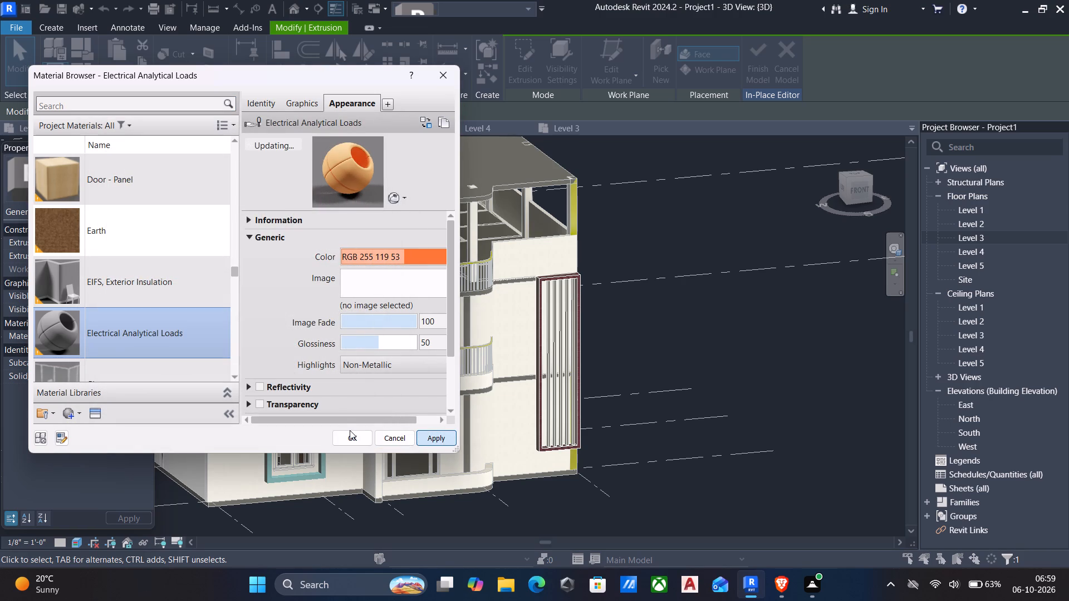
{"action": "left_click", "coordinate": [349, 433]}
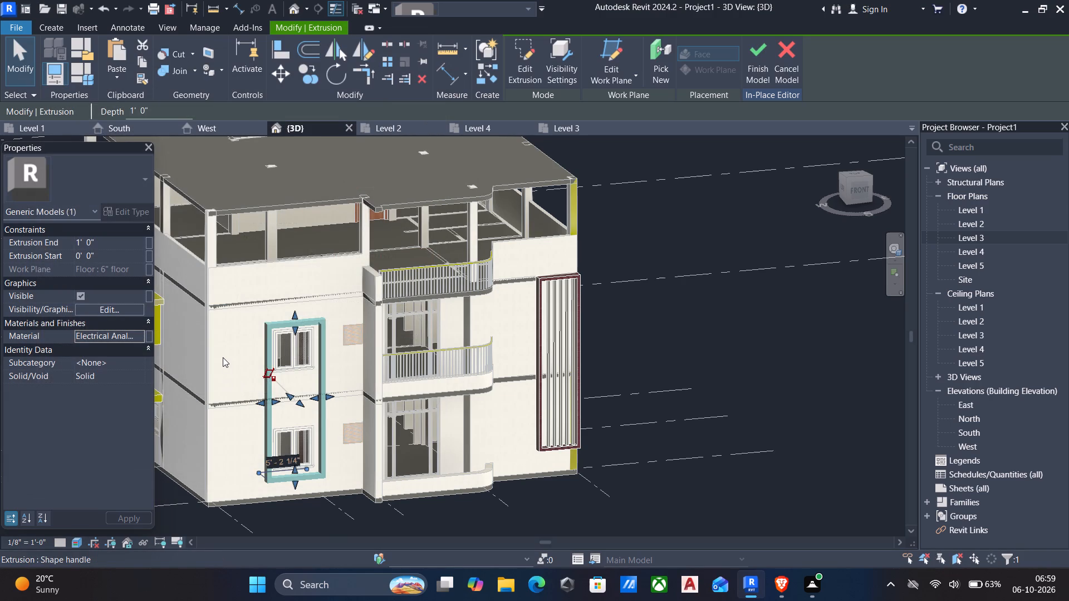
{"action": "key", "text": "Escape"}
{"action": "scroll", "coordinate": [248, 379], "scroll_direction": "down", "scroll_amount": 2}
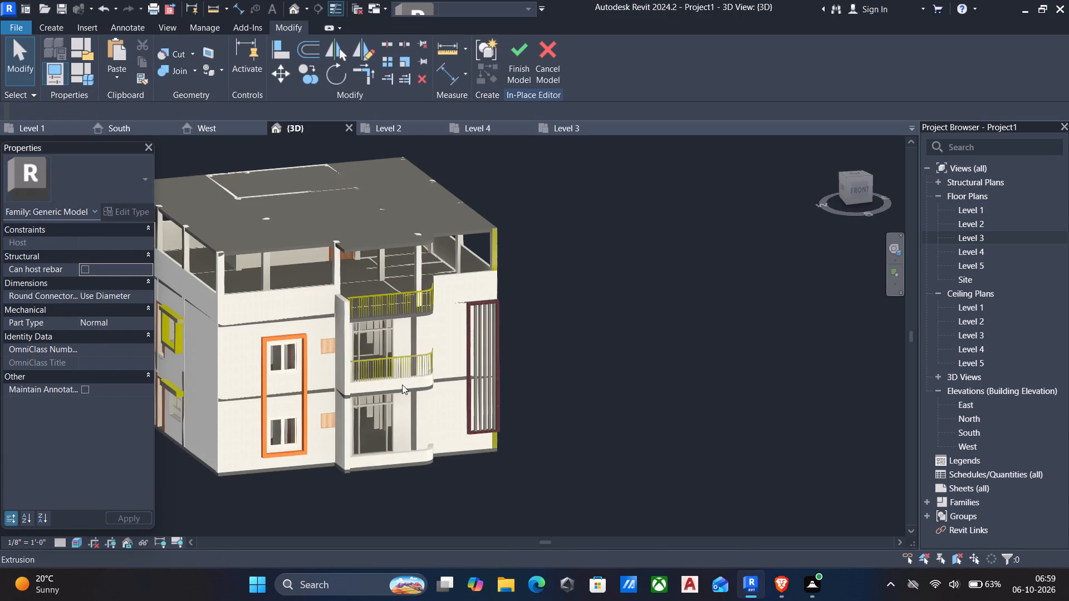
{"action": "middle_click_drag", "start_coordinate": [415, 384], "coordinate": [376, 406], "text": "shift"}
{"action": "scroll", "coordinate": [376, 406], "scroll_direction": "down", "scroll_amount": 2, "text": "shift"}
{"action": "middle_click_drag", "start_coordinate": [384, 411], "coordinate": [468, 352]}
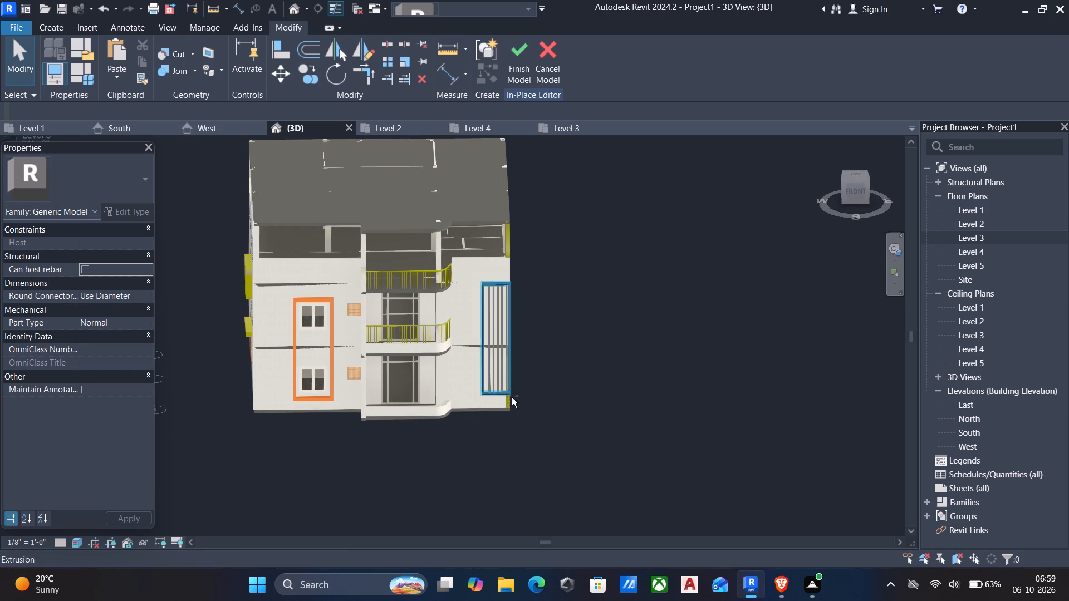
Open the material choice for the frame extrusion around the upper window beside the door on the building's left facade.
{"action": "middle_click_drag", "start_coordinate": [513, 400], "coordinate": [423, 347], "text": "shift"}
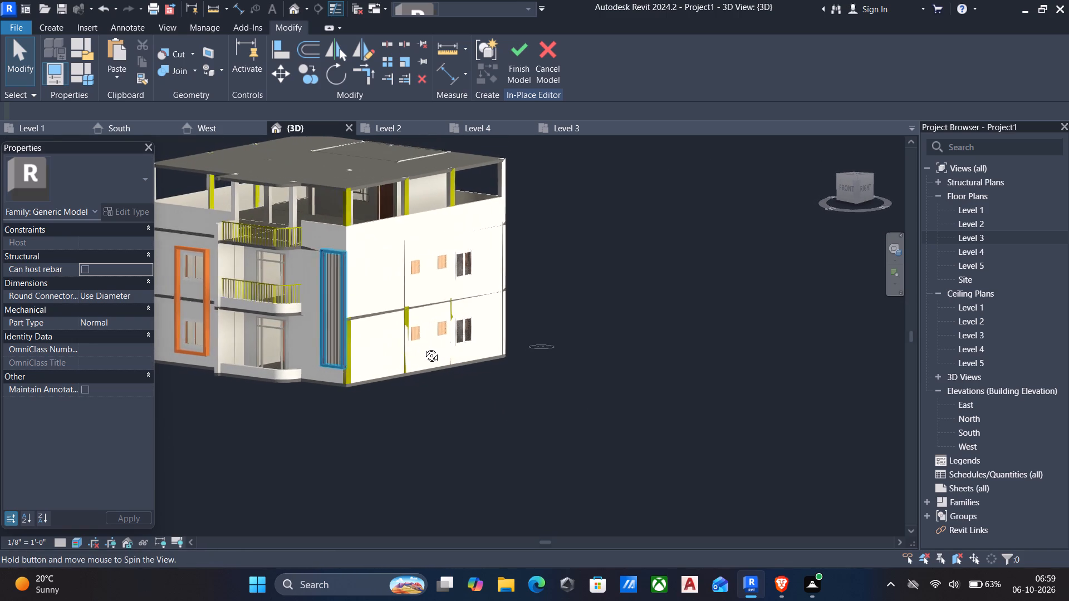
{"action": "middle_click_drag", "start_coordinate": [423, 347], "coordinate": [652, 393], "text": "shift"}
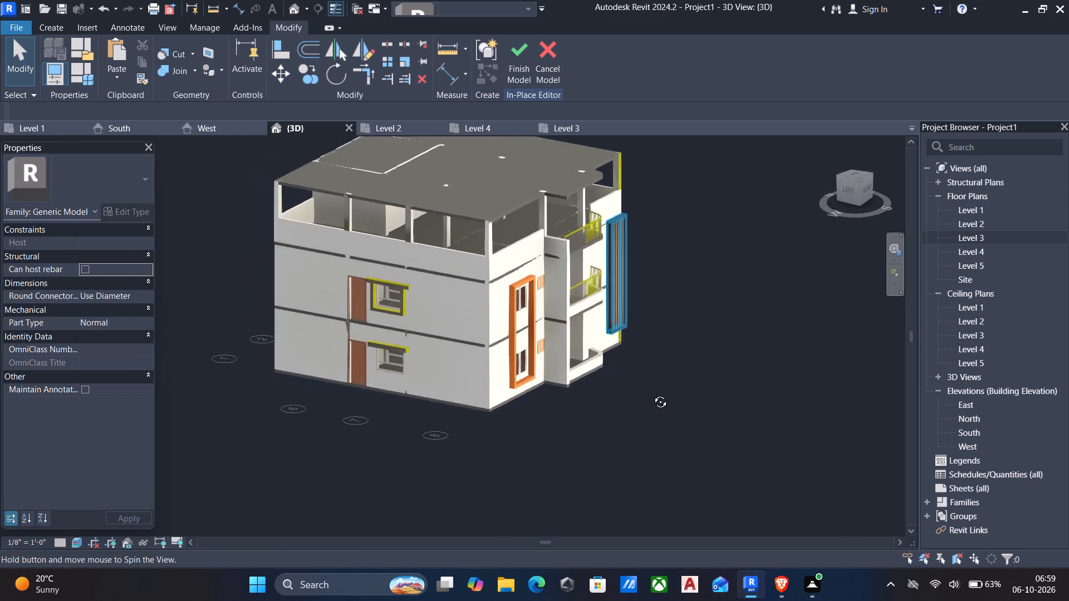
{"action": "middle_click_drag", "start_coordinate": [652, 393], "coordinate": [747, 364], "text": "shift"}
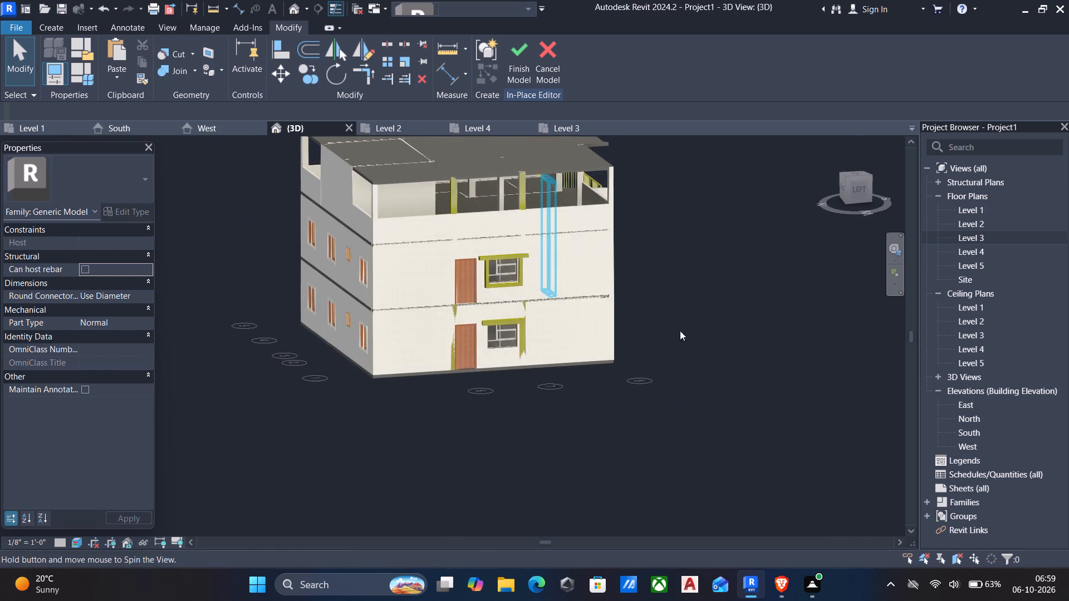
{"action": "left_click", "coordinate": [507, 263]}
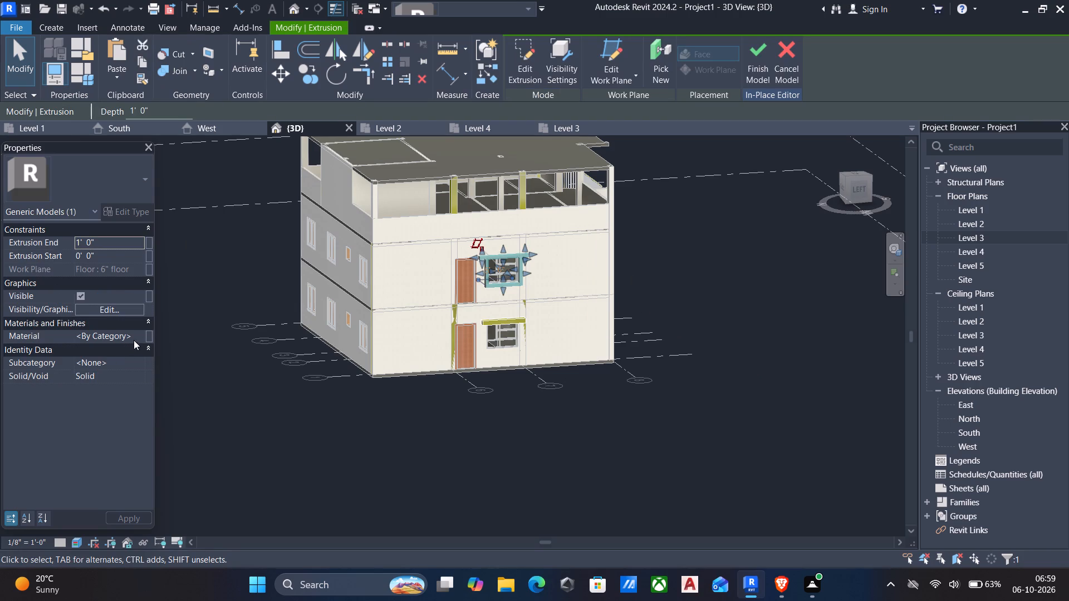
{"action": "left_click", "coordinate": [144, 327]}
{"action": "left_click", "coordinate": [141, 328]}
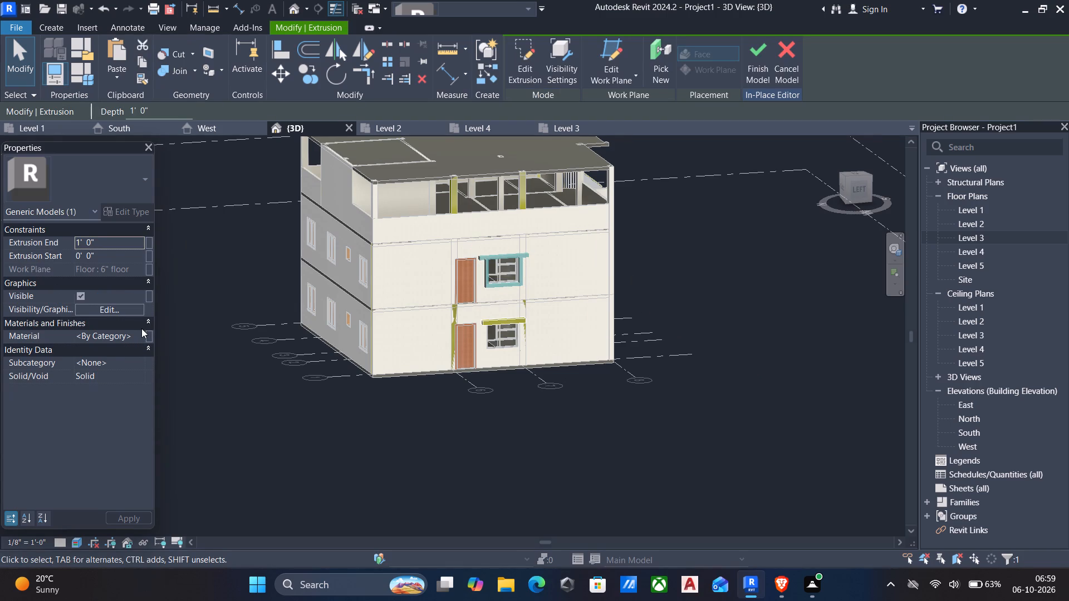
{"action": "left_click", "coordinate": [138, 333]}
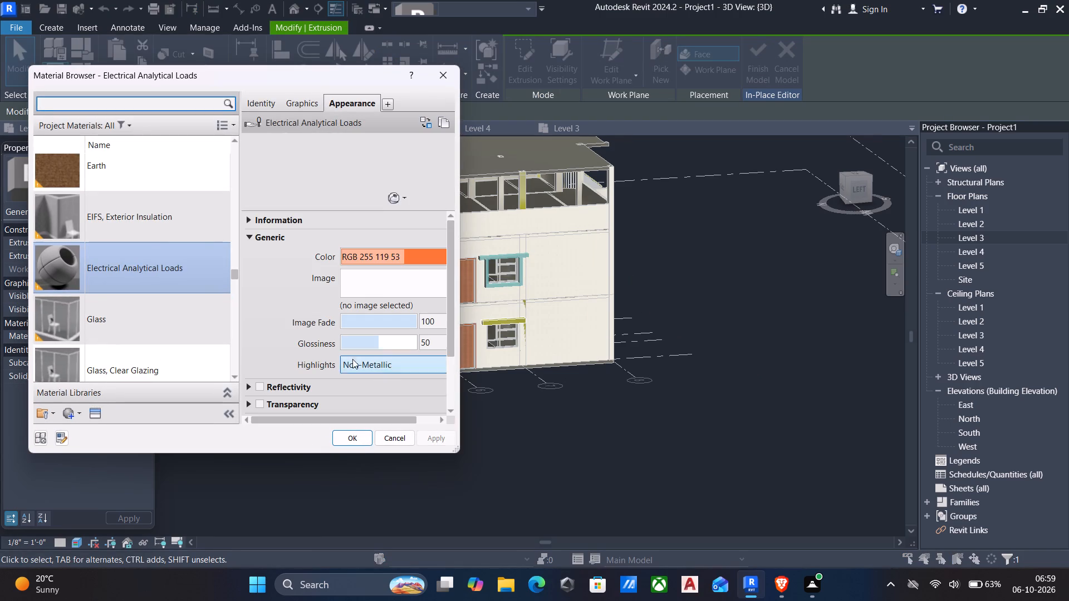
Examine candidate project materials for the window frame, including Parking Stripe, Wood - Stained, Rigid insulation, Earth, Default Mass Exterior Wall, Copper and Carpet (1).
{"action": "scroll", "coordinate": [94, 337], "scroll_direction": "down", "scroll_amount": 5}
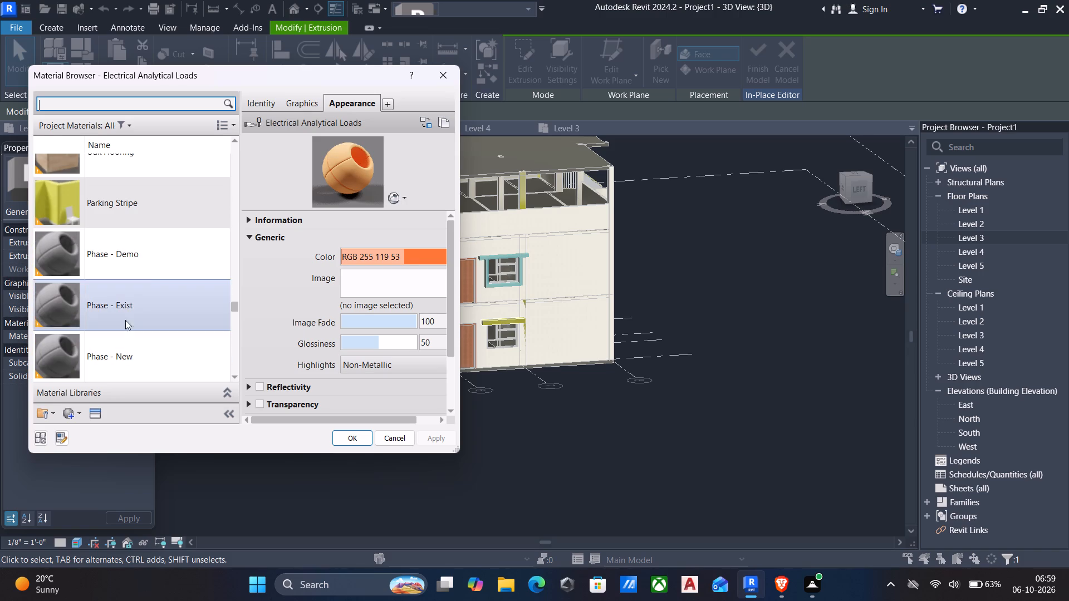
{"action": "left_click", "coordinate": [163, 209]}
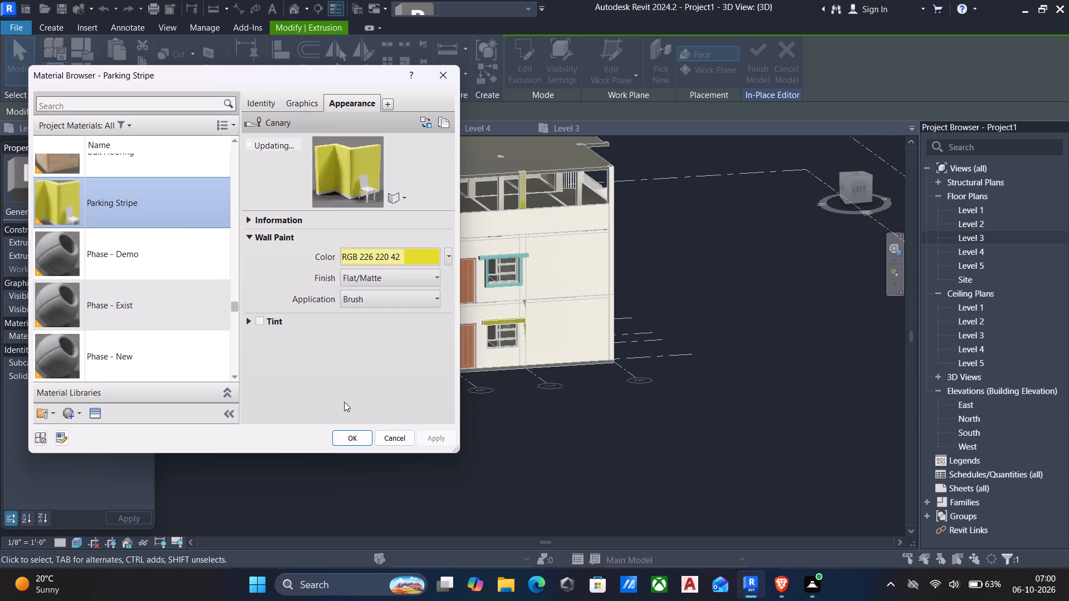
{"action": "scroll", "coordinate": [131, 274], "scroll_direction": "down", "scroll_amount": 5}
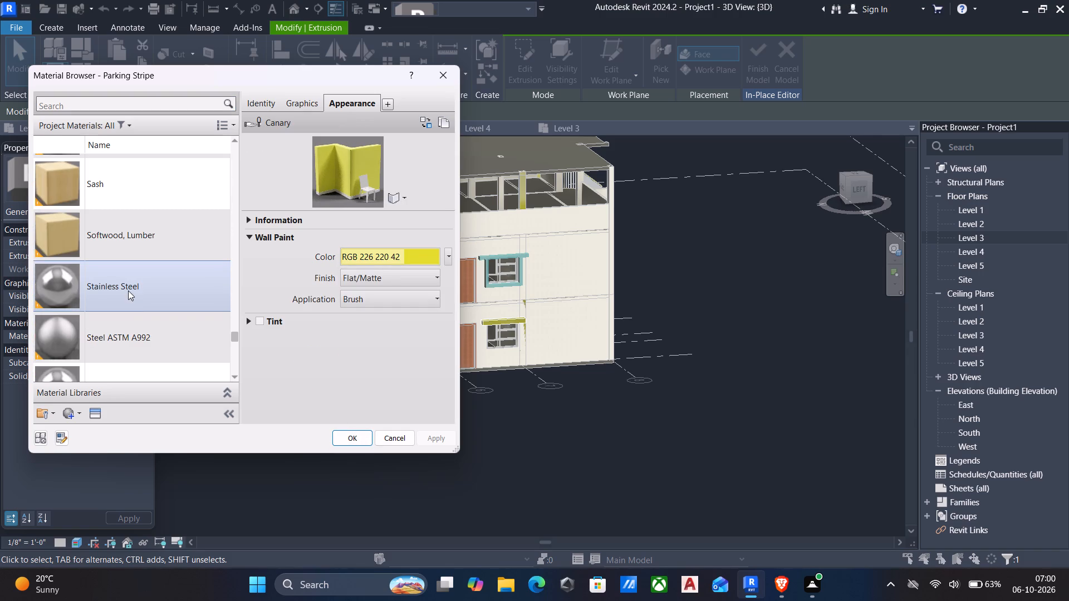
{"action": "scroll", "coordinate": [132, 286], "scroll_direction": "down", "scroll_amount": 5}
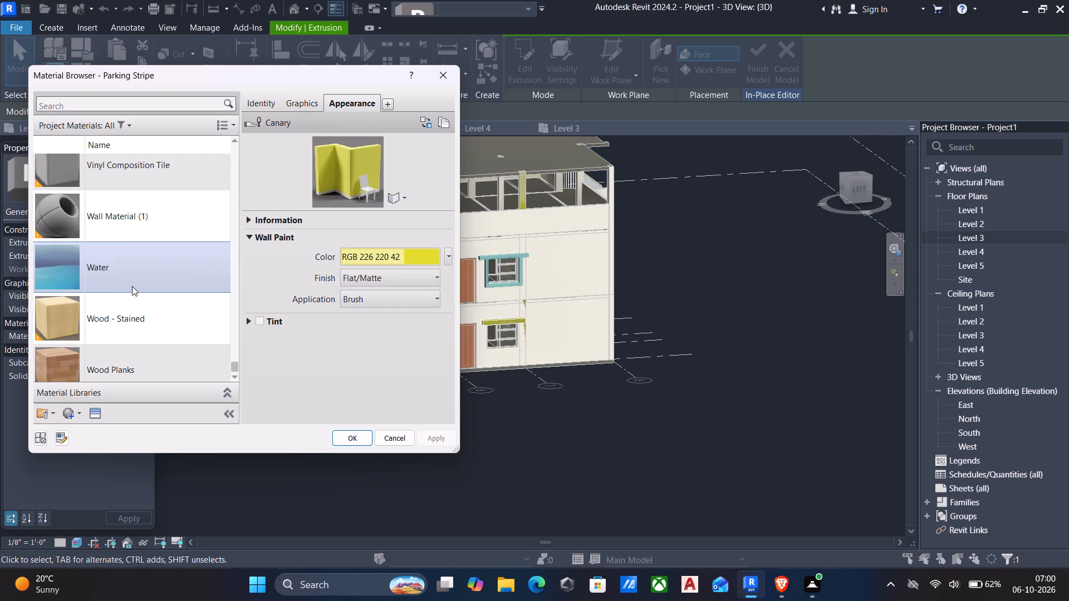
{"action": "scroll", "coordinate": [132, 286], "scroll_direction": "down", "scroll_amount": 4}
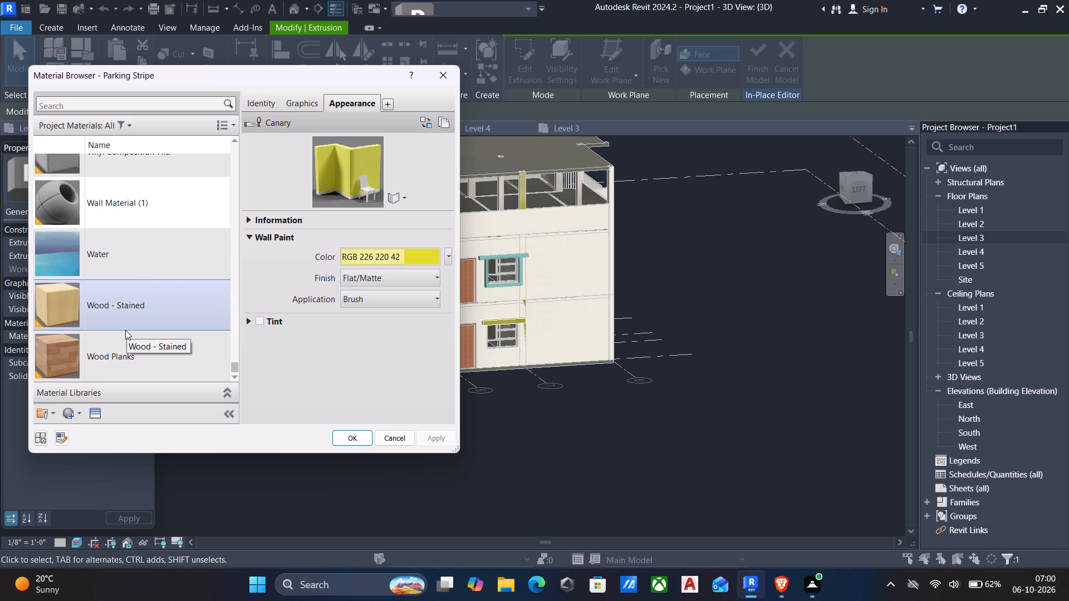
{"action": "left_click", "coordinate": [135, 307]}
{"action": "scroll", "coordinate": [135, 265], "scroll_direction": "up", "scroll_amount": 3}
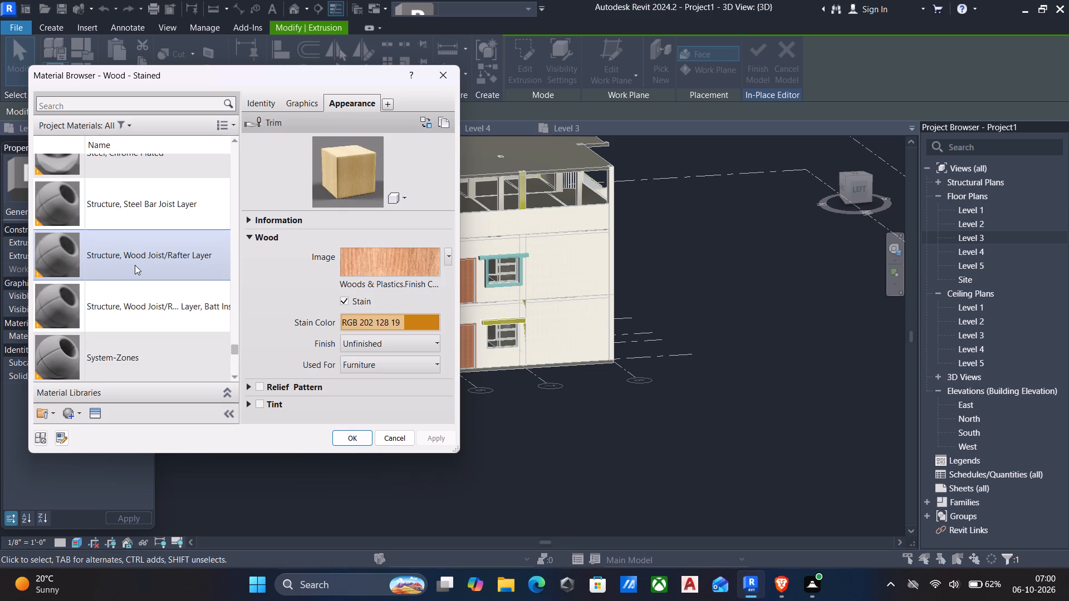
{"action": "scroll", "coordinate": [135, 265], "scroll_direction": "up", "scroll_amount": 4}
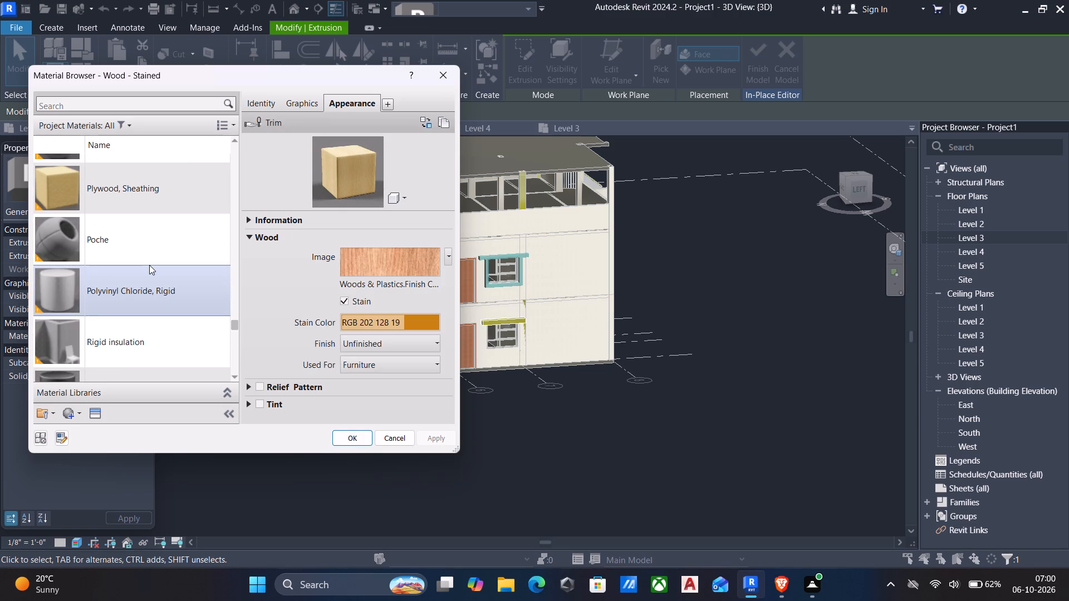
{"action": "left_click", "coordinate": [133, 330]}
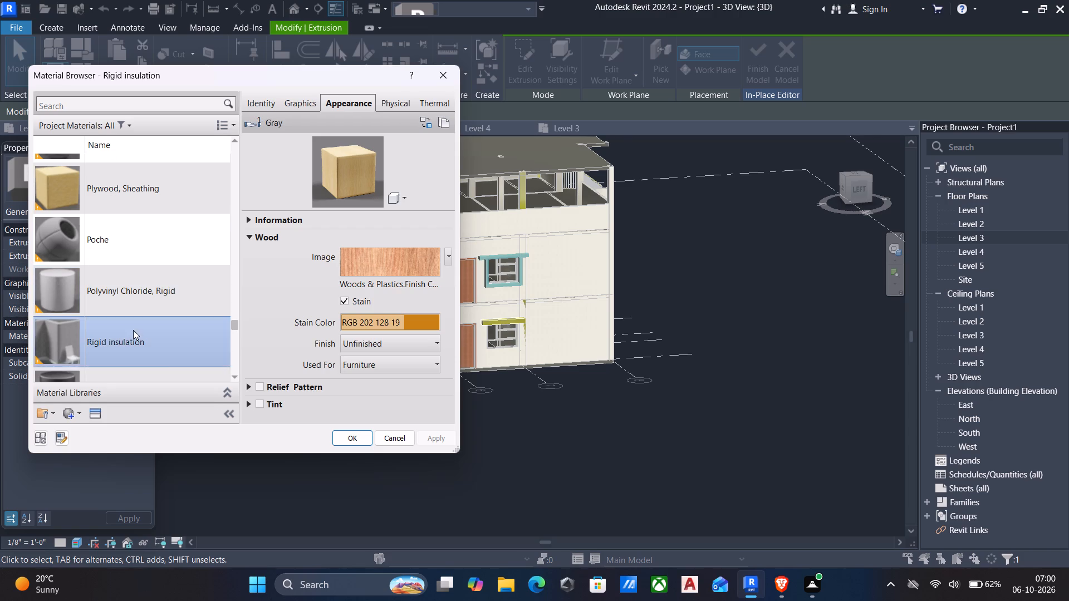
{"action": "scroll", "coordinate": [134, 258], "scroll_direction": "up", "scroll_amount": 3}
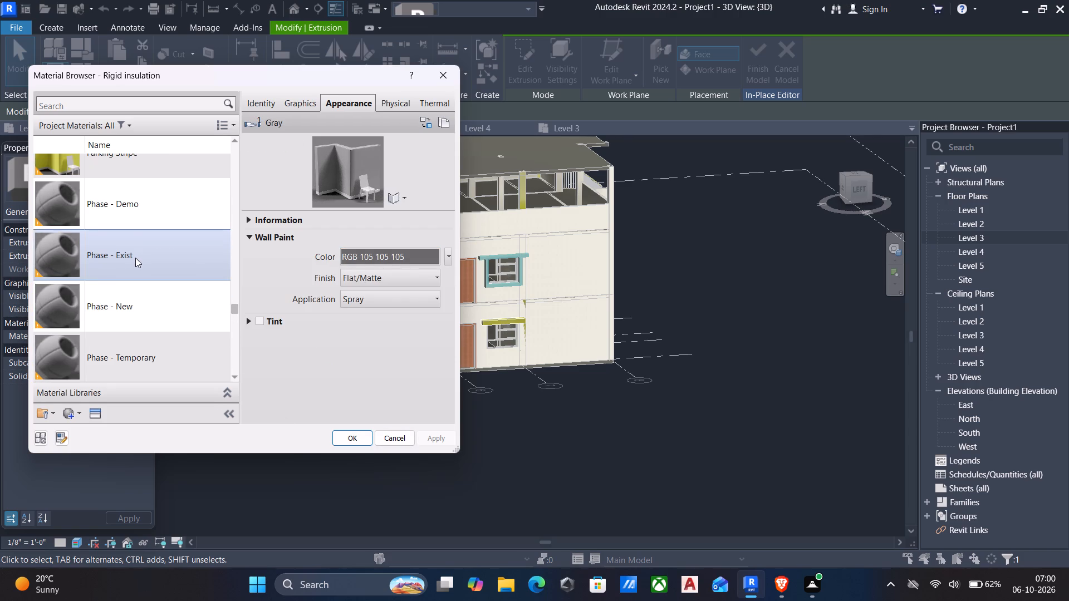
{"action": "scroll", "coordinate": [138, 258], "scroll_direction": "up", "scroll_amount": 3}
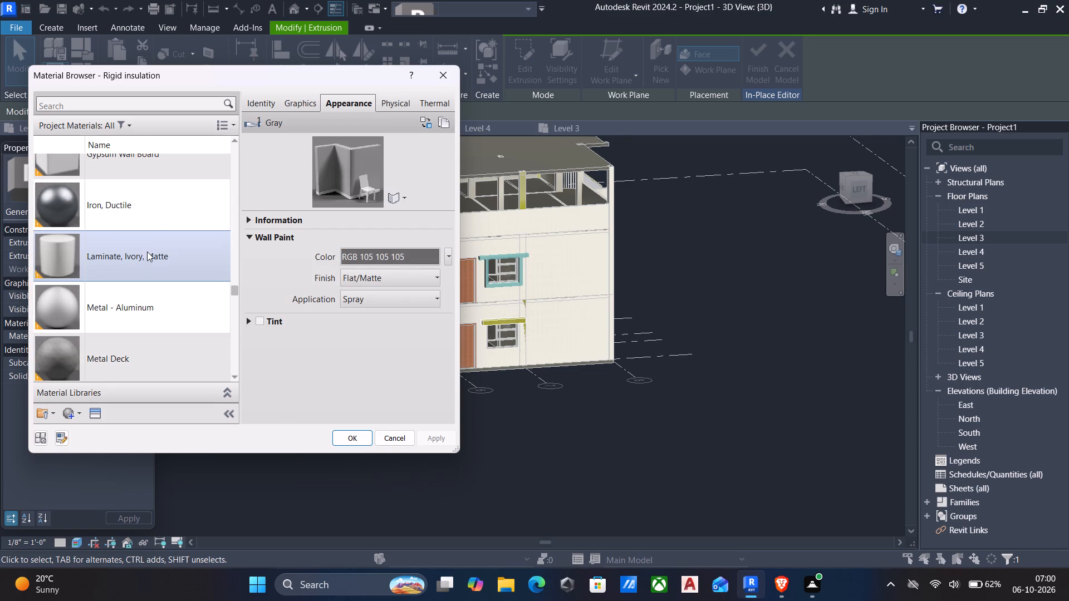
{"action": "scroll", "coordinate": [165, 208], "scroll_direction": "up", "scroll_amount": 2}
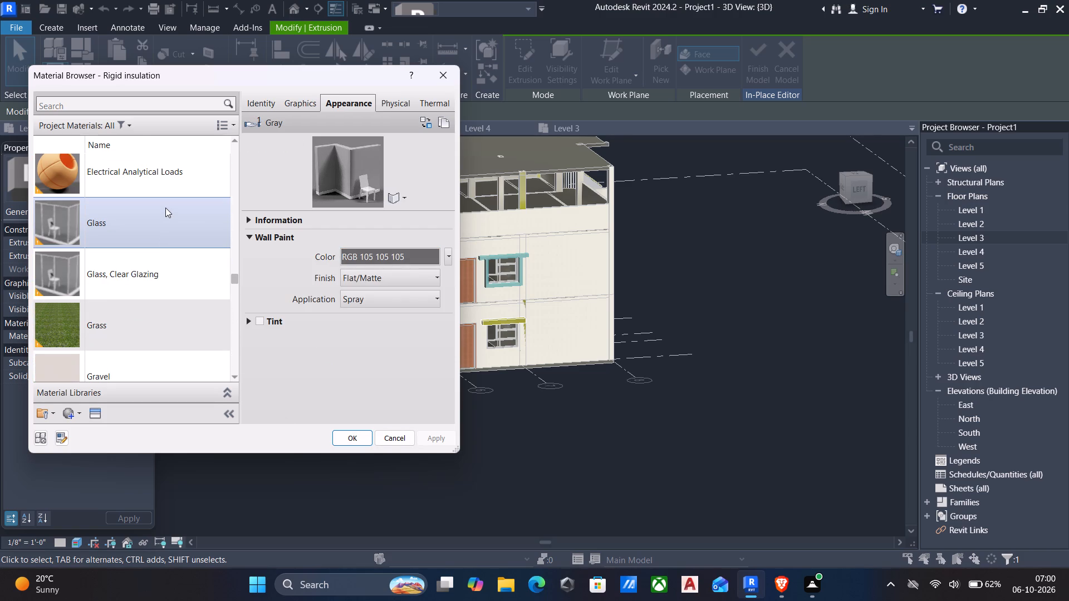
{"action": "scroll", "coordinate": [165, 208], "scroll_direction": "up", "scroll_amount": 1}
{"action": "left_click", "coordinate": [134, 319]}
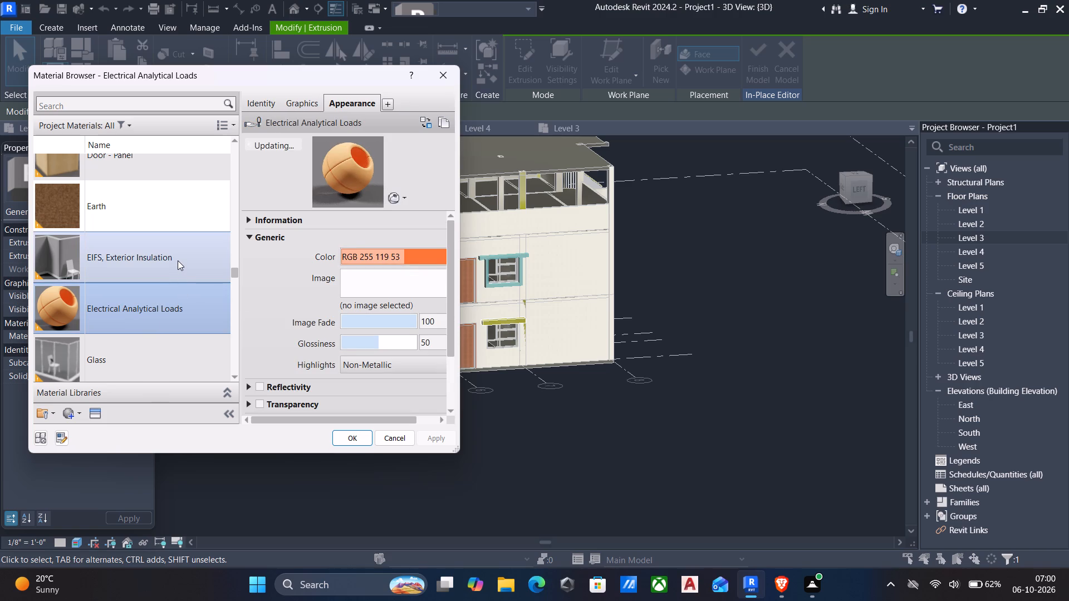
{"action": "left_click", "coordinate": [151, 224]}
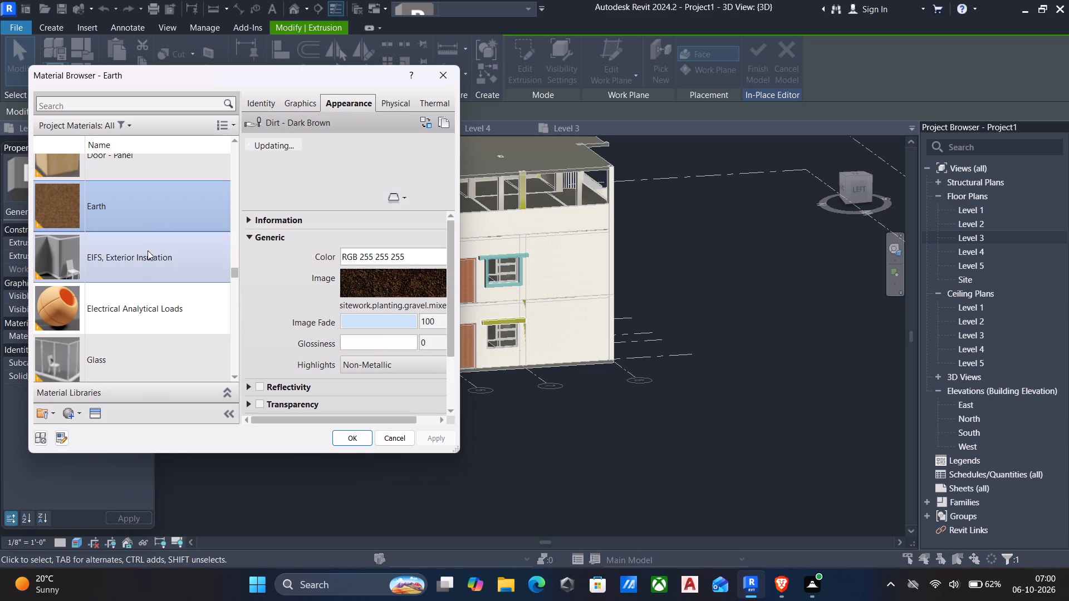
{"action": "scroll", "coordinate": [146, 263], "scroll_direction": "up", "scroll_amount": 2}
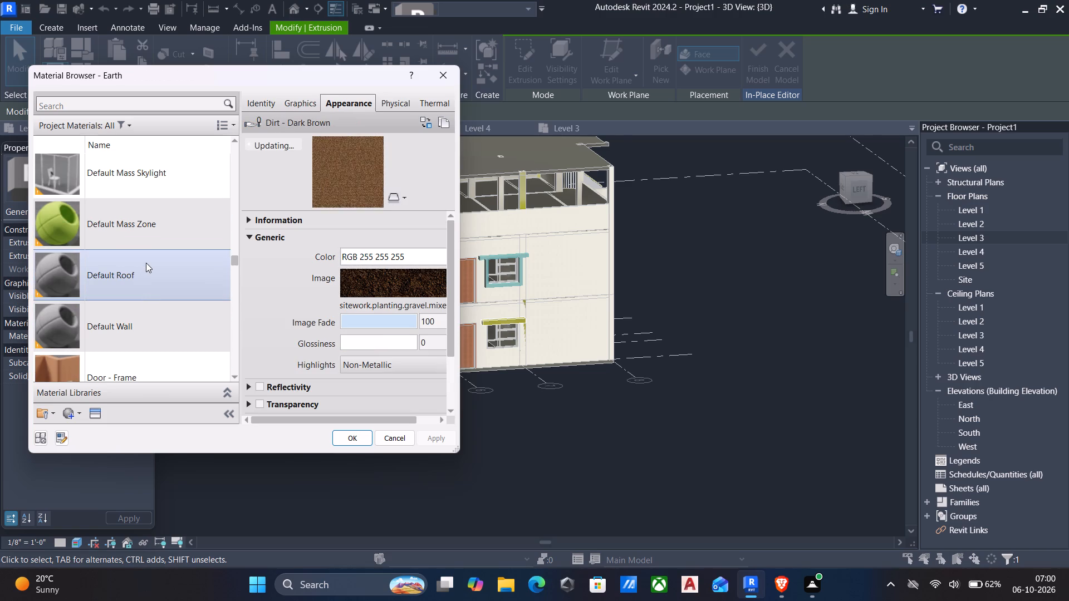
{"action": "scroll", "coordinate": [146, 263], "scroll_direction": "up", "scroll_amount": 2}
{"action": "left_click", "coordinate": [151, 241]}
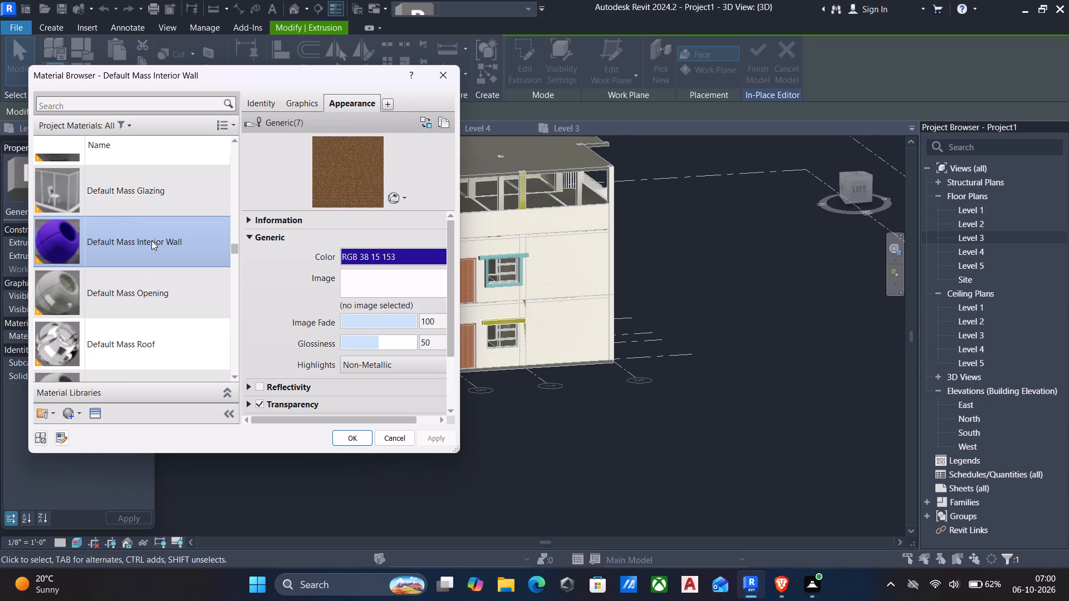
{"action": "scroll", "coordinate": [151, 240], "scroll_direction": "up", "scroll_amount": 1}
{"action": "left_click", "coordinate": [153, 235]}
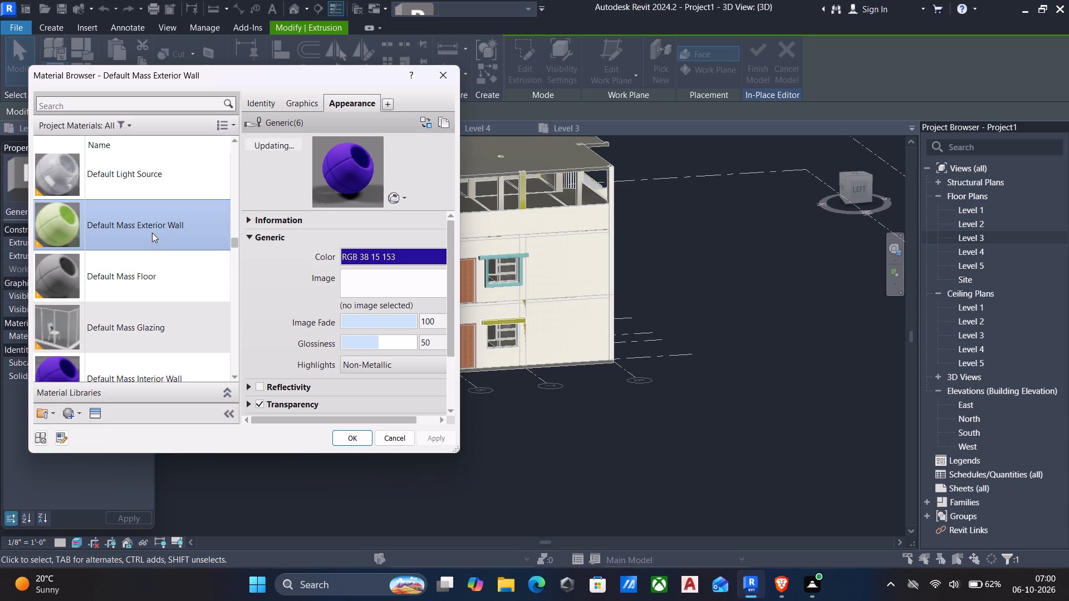
{"action": "scroll", "coordinate": [153, 231], "scroll_direction": "up", "scroll_amount": 2}
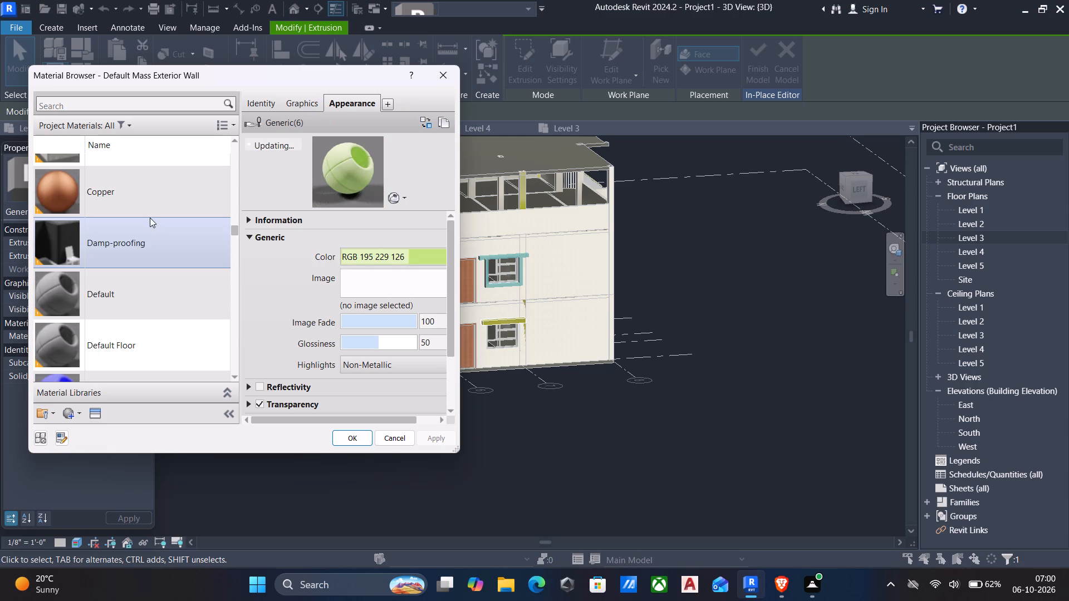
{"action": "left_click", "coordinate": [145, 199]}
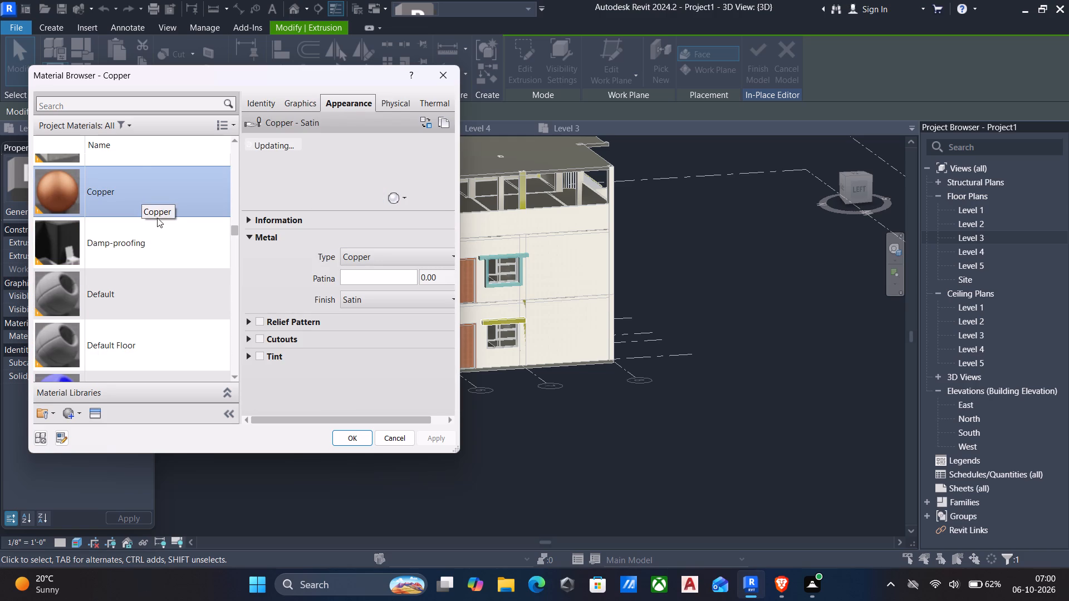
{"action": "scroll", "coordinate": [177, 289], "scroll_direction": "up", "scroll_amount": 1}
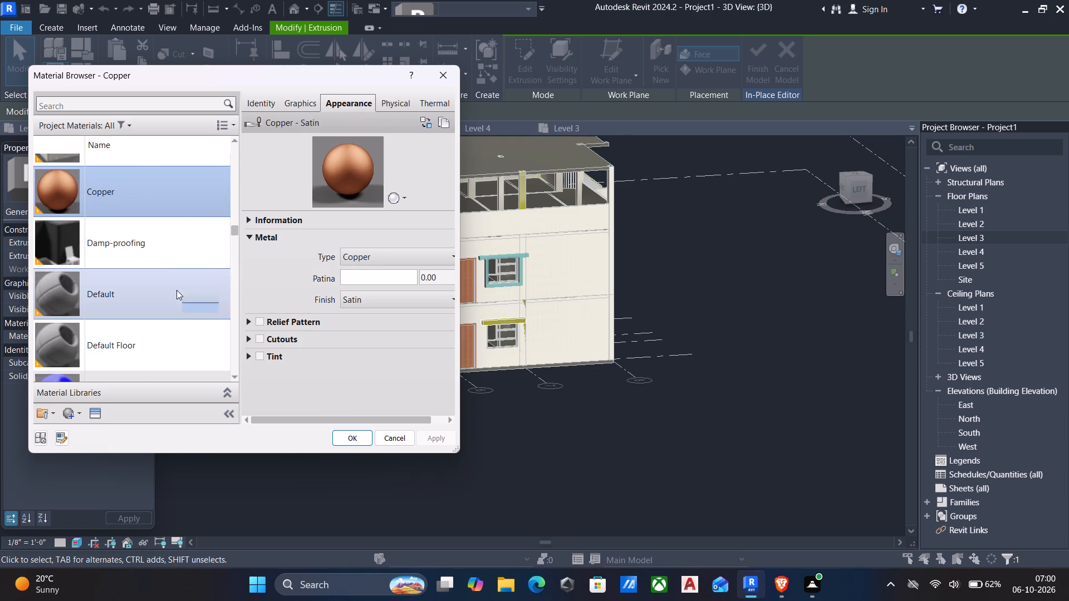
{"action": "scroll", "coordinate": [176, 290], "scroll_direction": "up", "scroll_amount": 4}
{"action": "scroll", "coordinate": [162, 304], "scroll_direction": "down", "scroll_amount": 2}
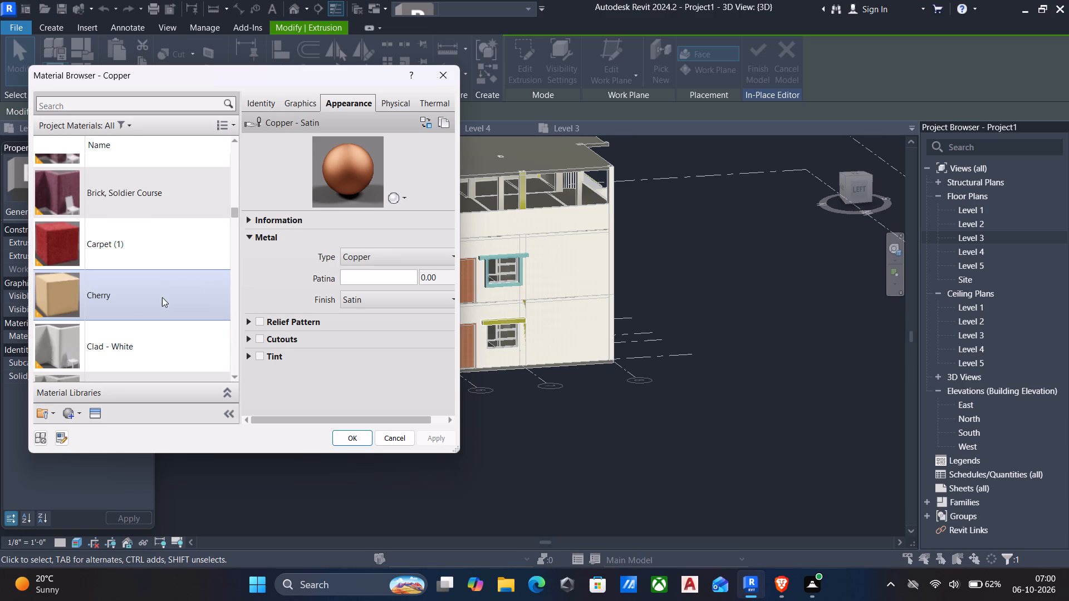
{"action": "left_click", "coordinate": [158, 243]}
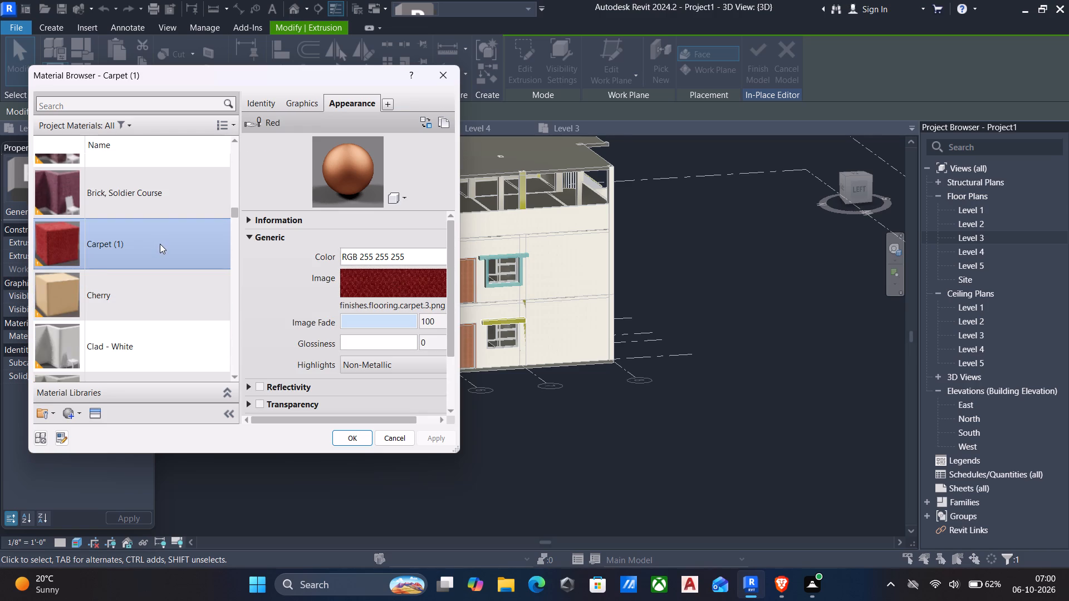
Assign the Brick, Common material to the frame extrusion around the upper window on the left facade.
{"action": "scroll", "coordinate": [169, 229], "scroll_direction": "up", "scroll_amount": 2}
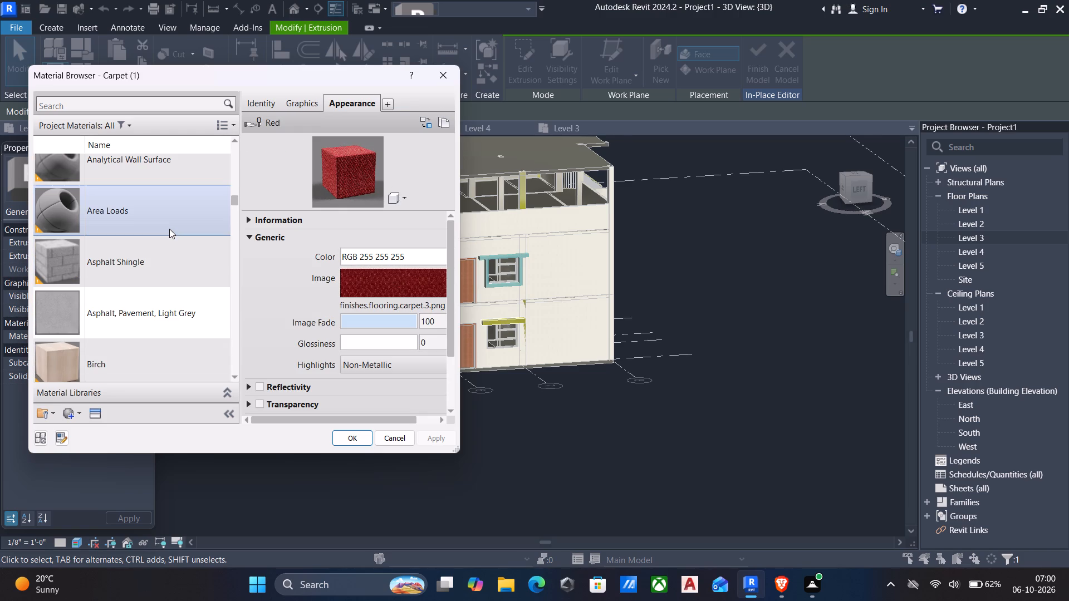
{"action": "scroll", "coordinate": [169, 229], "scroll_direction": "up", "scroll_amount": 3}
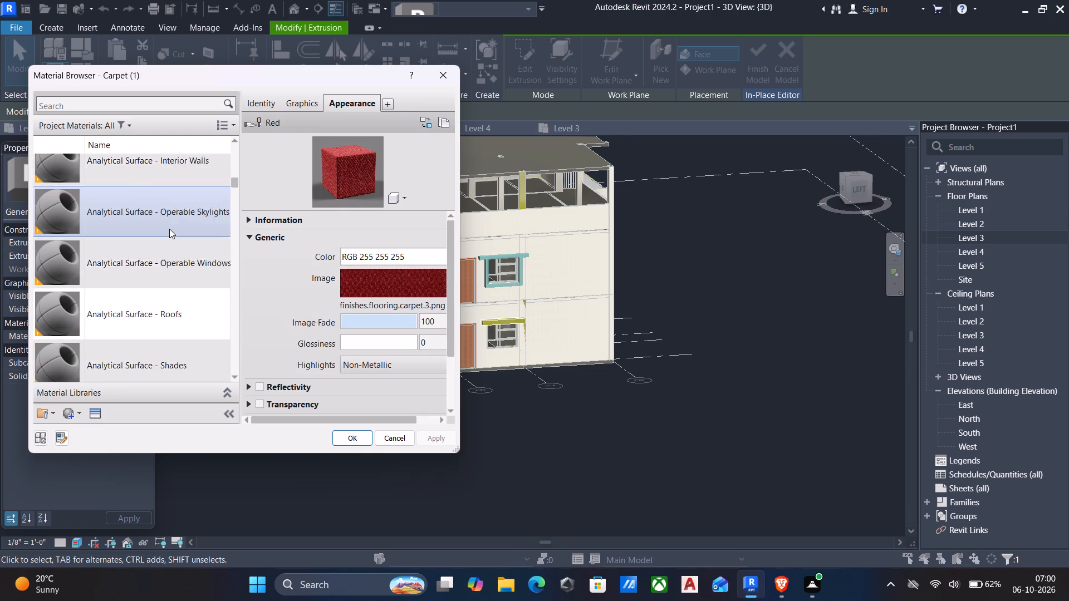
{"action": "scroll", "coordinate": [169, 229], "scroll_direction": "up", "scroll_amount": 8}
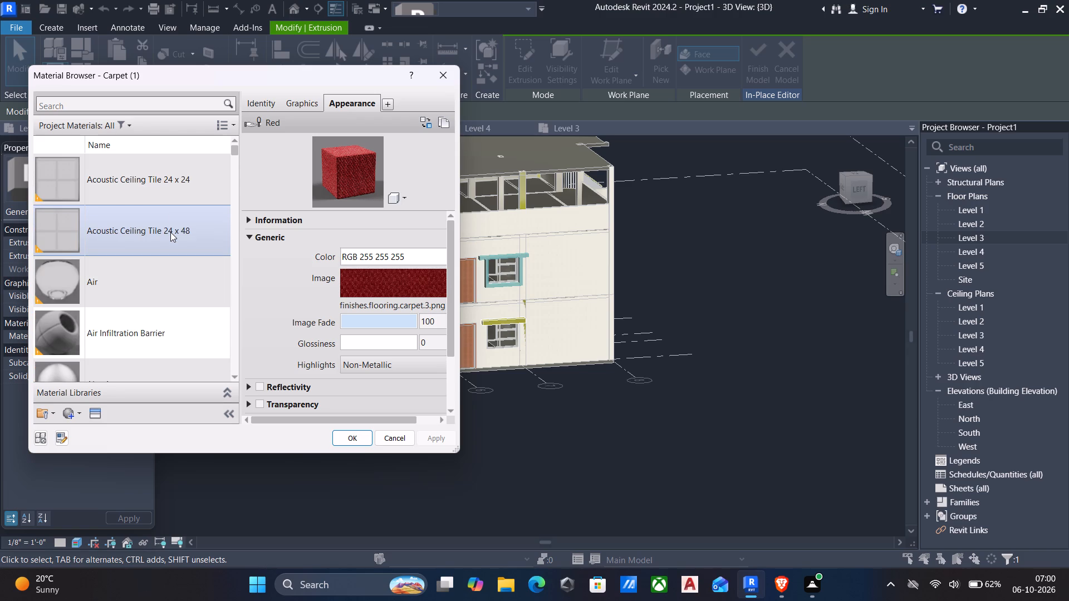
{"action": "scroll", "coordinate": [171, 241], "scroll_direction": "down", "scroll_amount": 9}
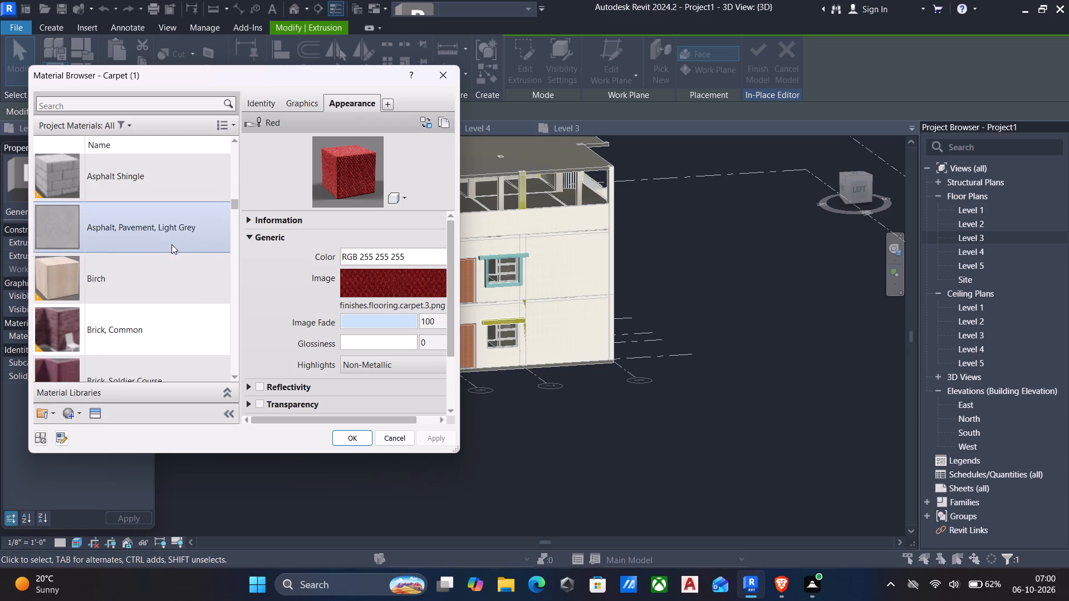
{"action": "scroll", "coordinate": [171, 245], "scroll_direction": "down", "scroll_amount": 2}
{"action": "scroll", "coordinate": [172, 245], "scroll_direction": "up", "scroll_amount": 1}
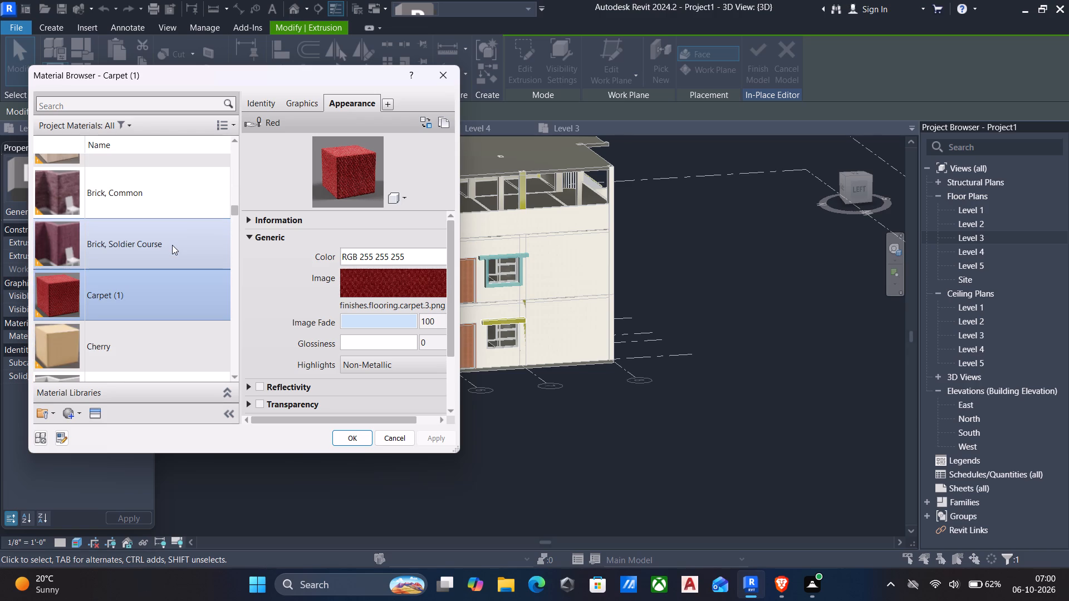
{"action": "left_click", "coordinate": [166, 200]}
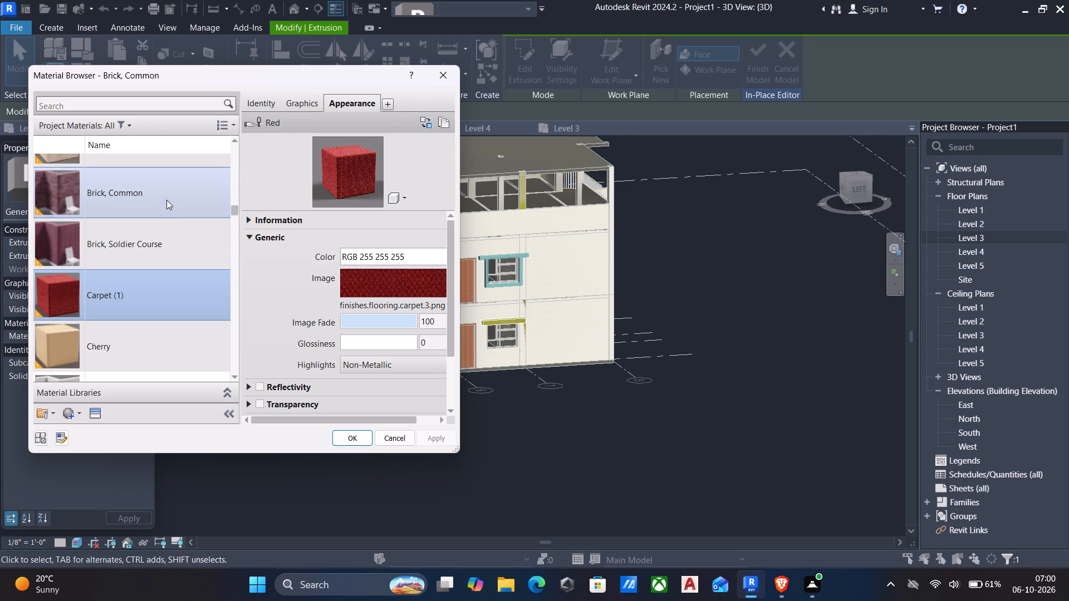
{"action": "left_click", "coordinate": [364, 436]}
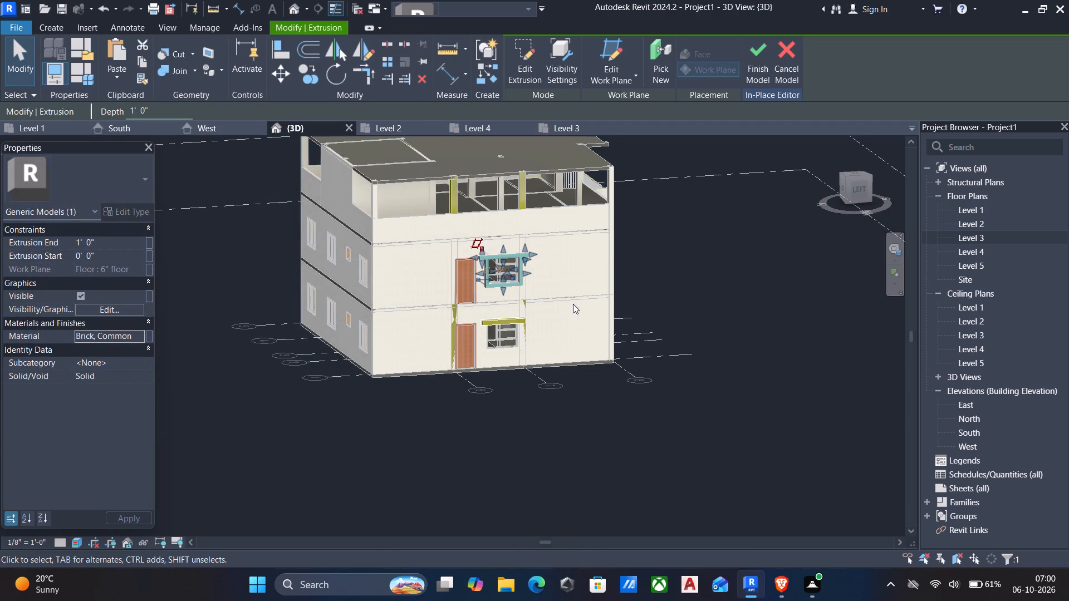
{"action": "key", "text": "Escape"}
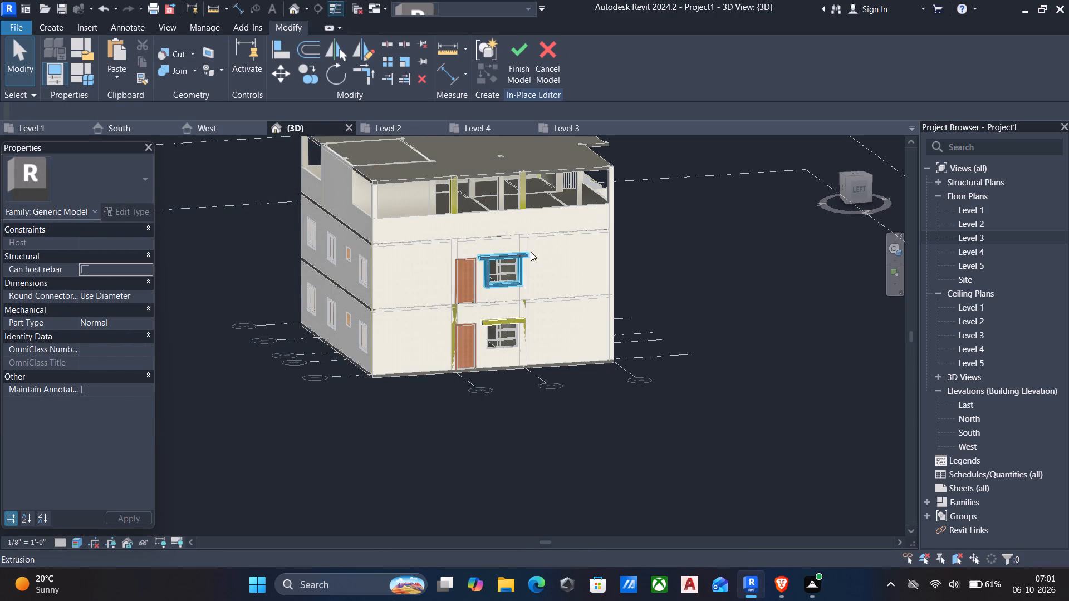
Finish the in-place window frame model and dismiss the save reminder without saving the project.
{"action": "scroll", "coordinate": [509, 239], "scroll_direction": "up", "scroll_amount": 15}
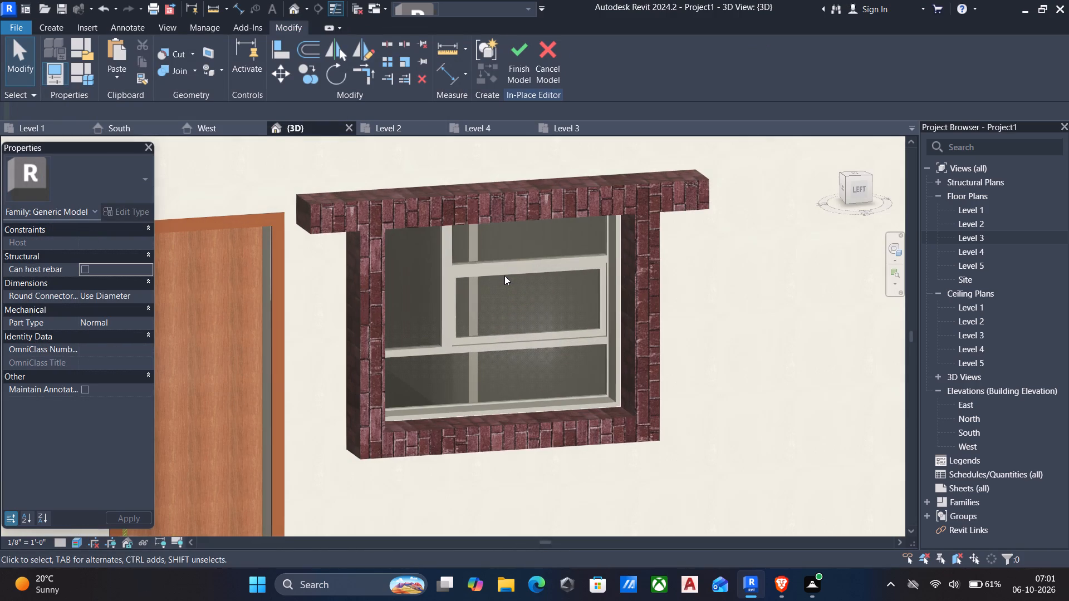
{"action": "scroll", "coordinate": [504, 275], "scroll_direction": "down", "scroll_amount": 9}
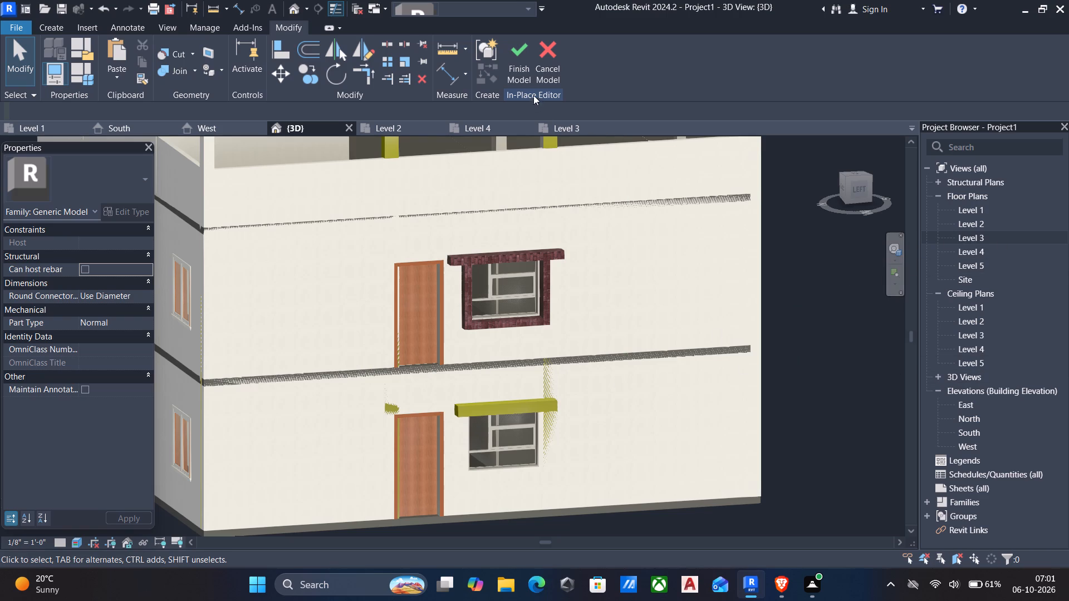
{"action": "left_click", "coordinate": [521, 56]}
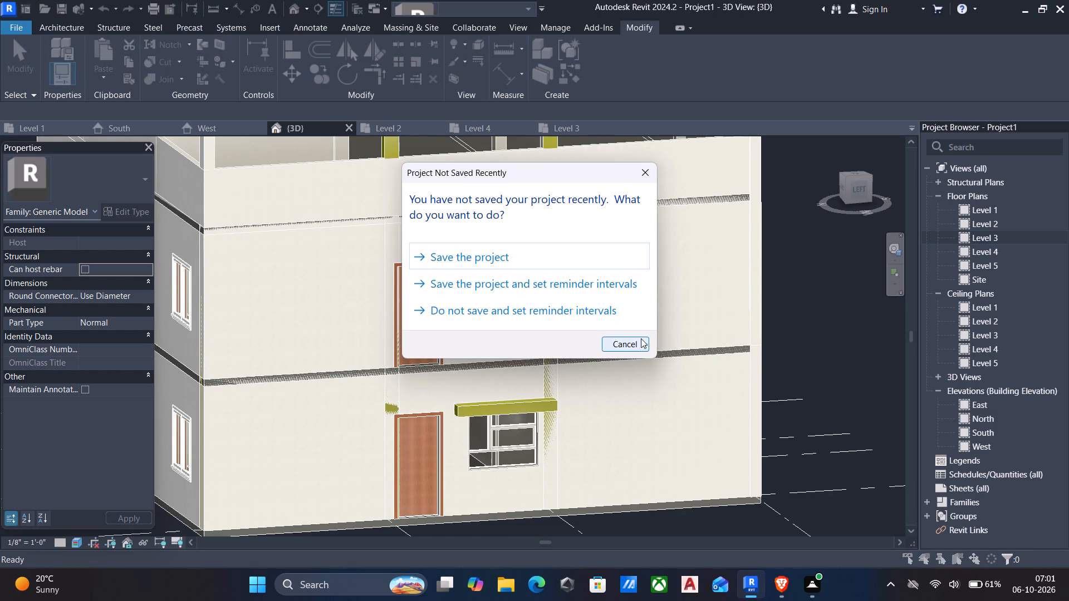
{"action": "left_click", "coordinate": [641, 315]}
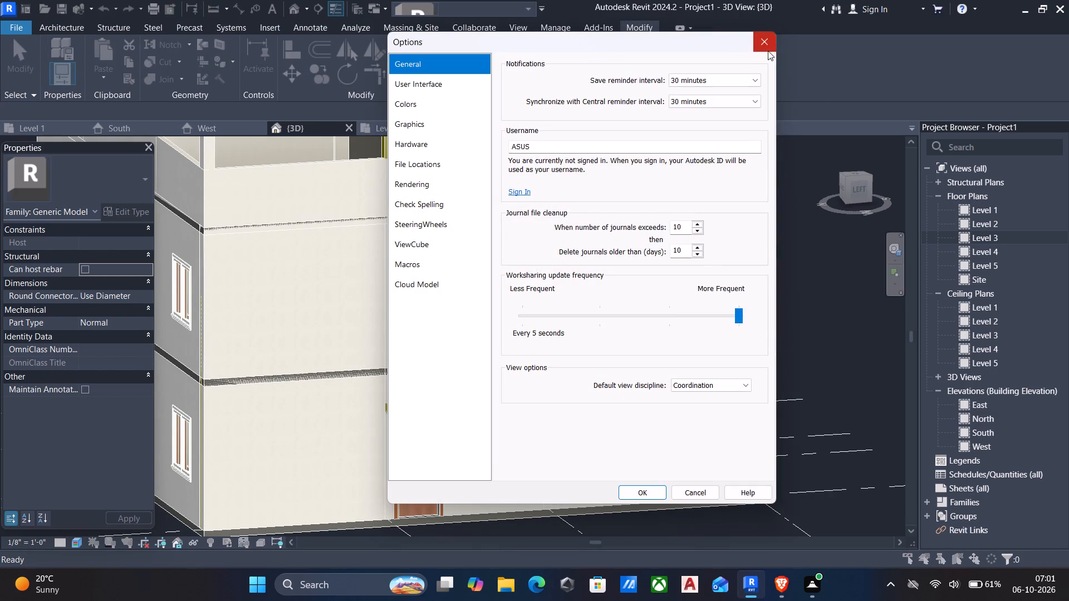
{"action": "left_click", "coordinate": [766, 48]}
Open the boundary of the Level 2 6" floor for editing in the Level 2 floor plan.
{"action": "left_click", "coordinate": [576, 361]}
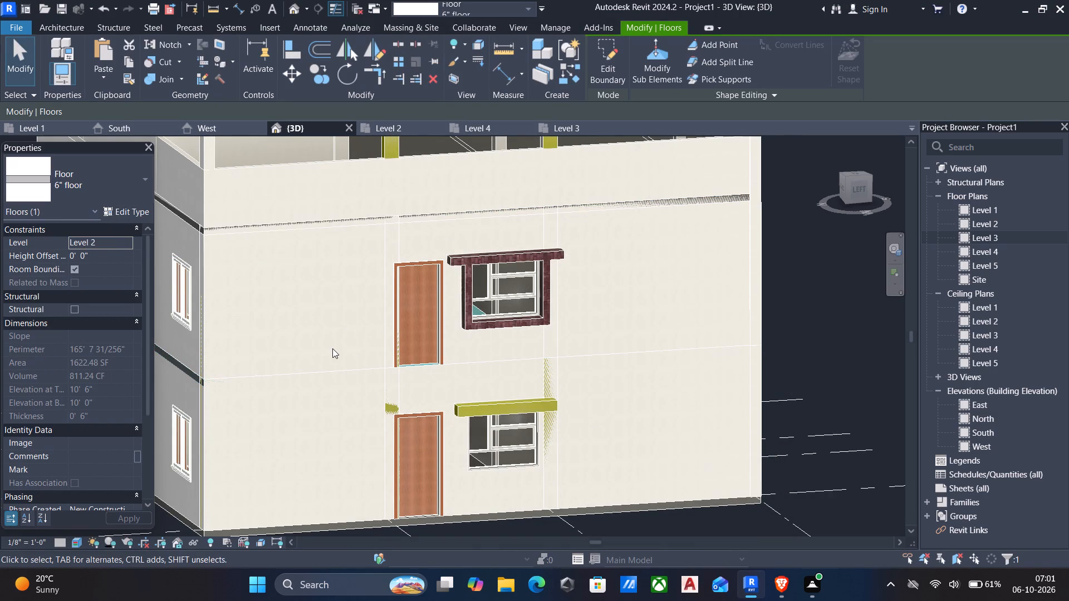
{"action": "scroll", "coordinate": [348, 268], "scroll_direction": "down", "scroll_amount": 4}
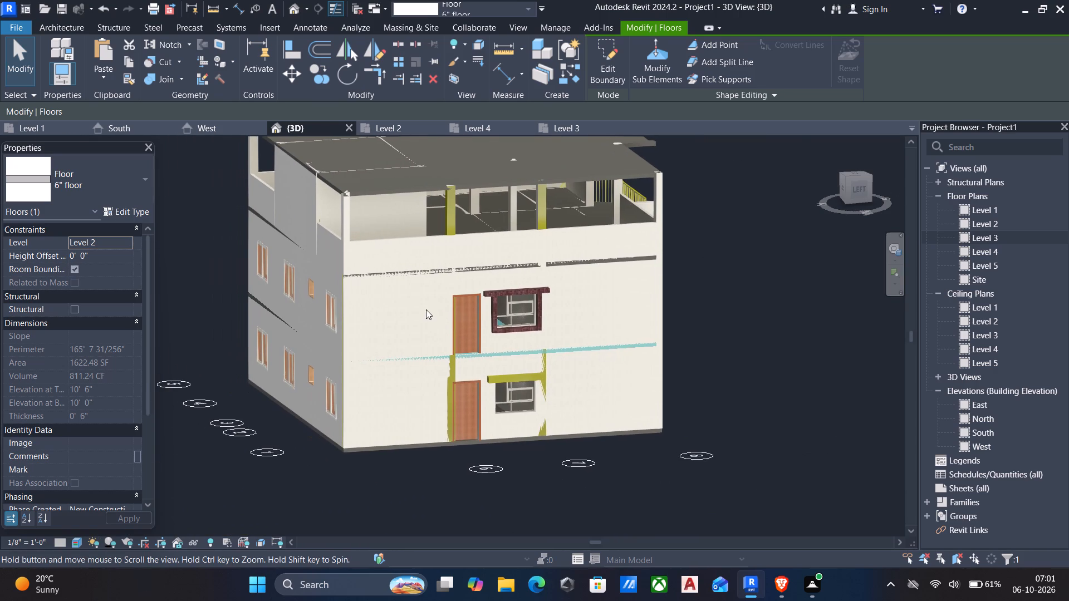
{"action": "left_click", "coordinate": [612, 65]}
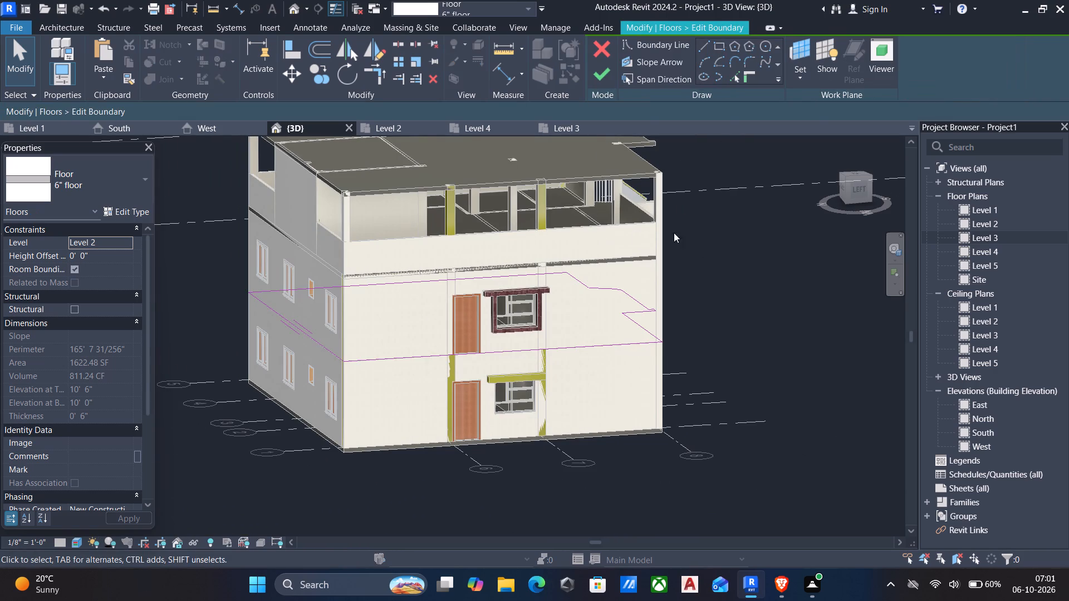
{"action": "double_click", "coordinate": [985, 225]}
Sketch a balcony outline projecting 4' outside the wall beside the door, running about 11' 6 3/4" from the grid 6 column to grid 7.
{"action": "scroll", "coordinate": [492, 308], "scroll_direction": "down", "scroll_amount": 5}
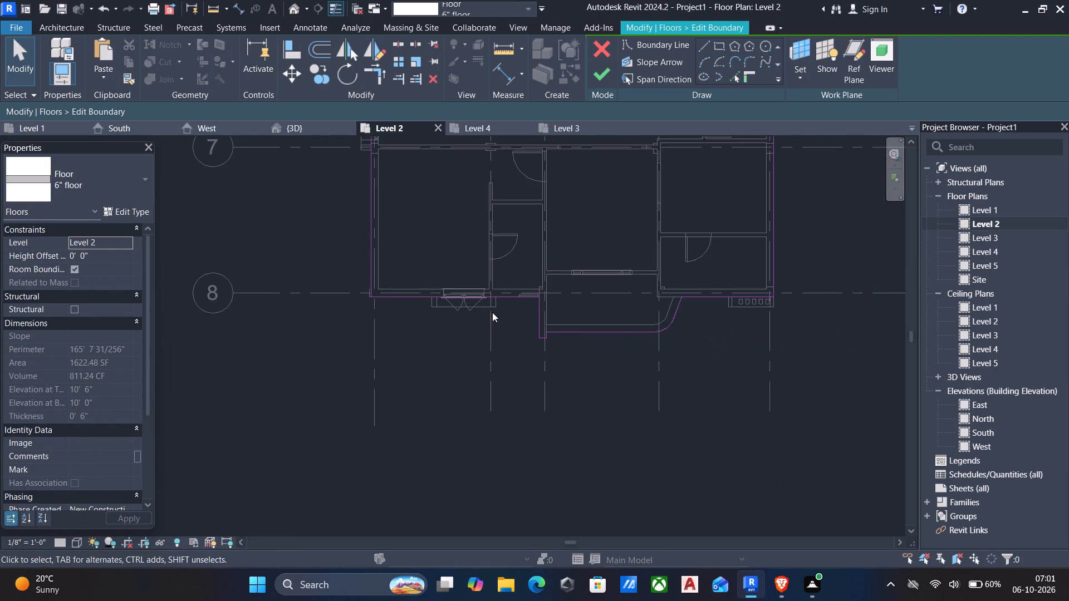
{"action": "scroll", "coordinate": [492, 312], "scroll_direction": "down", "scroll_amount": 2}
{"action": "middle_click_drag", "start_coordinate": [453, 235], "coordinate": [414, 358]}
{"action": "middle_click_drag", "start_coordinate": [410, 307], "coordinate": [409, 340]}
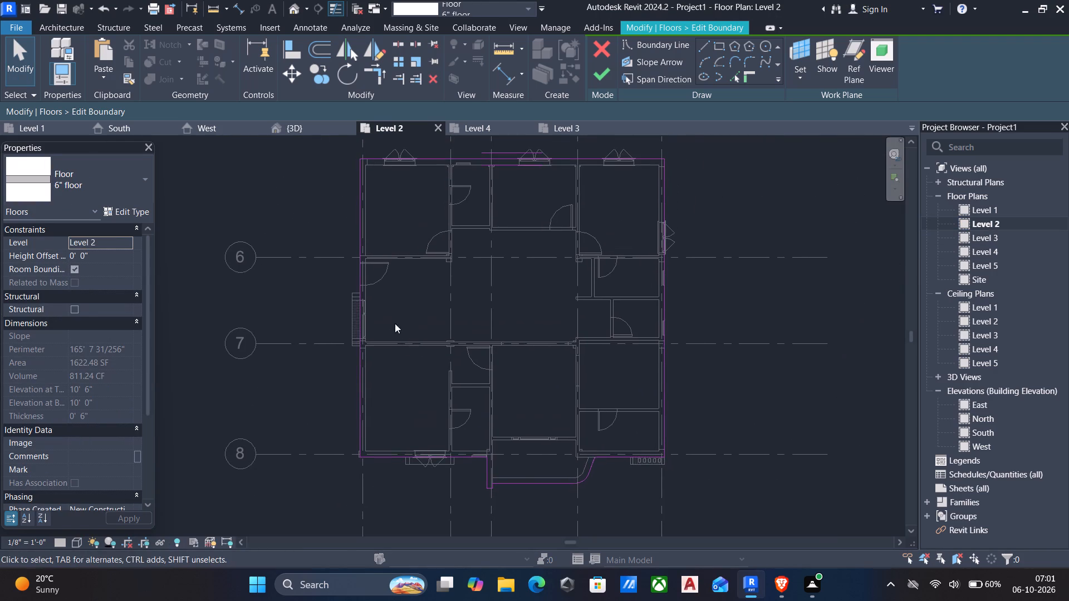
{"action": "scroll", "coordinate": [354, 290], "scroll_direction": "up", "scroll_amount": 5}
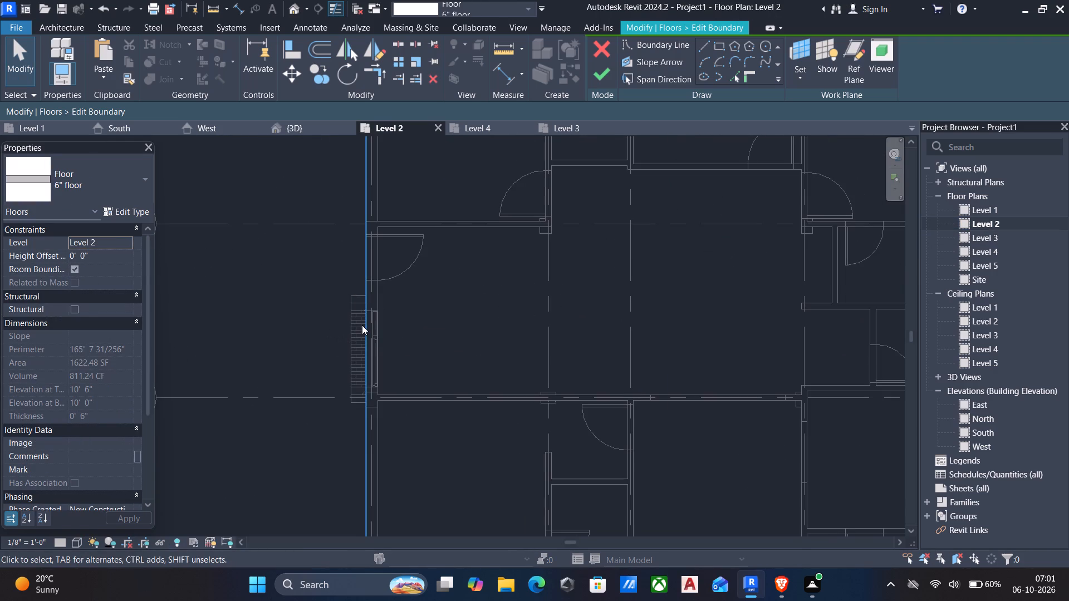
{"action": "left_click", "coordinate": [362, 324]}
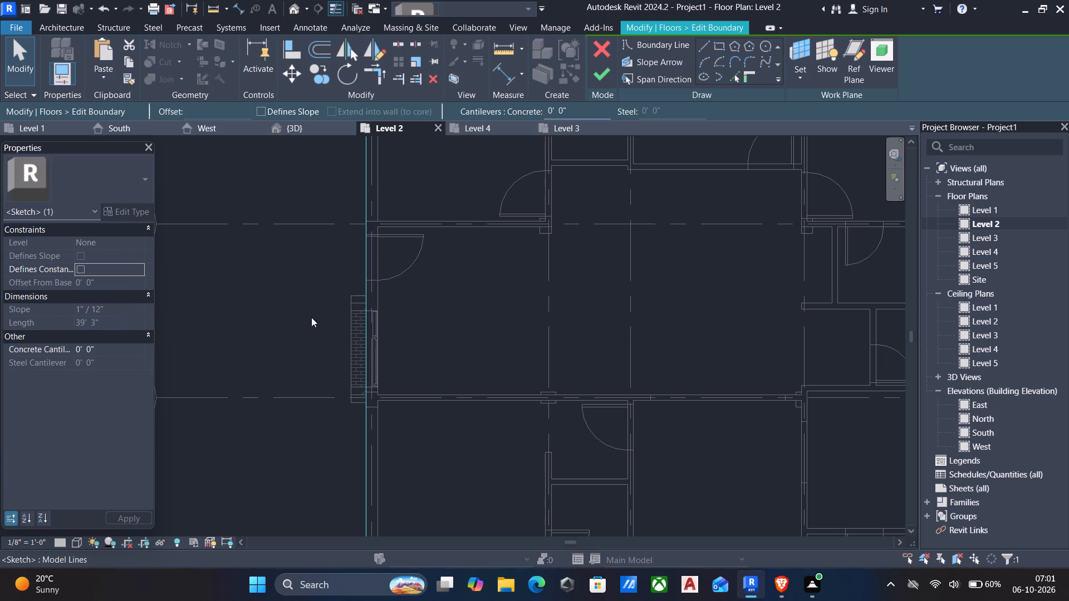
{"action": "scroll", "coordinate": [340, 268], "scroll_direction": "up", "scroll_amount": 1}
{"action": "middle_click_drag", "start_coordinate": [339, 270], "coordinate": [356, 312]}
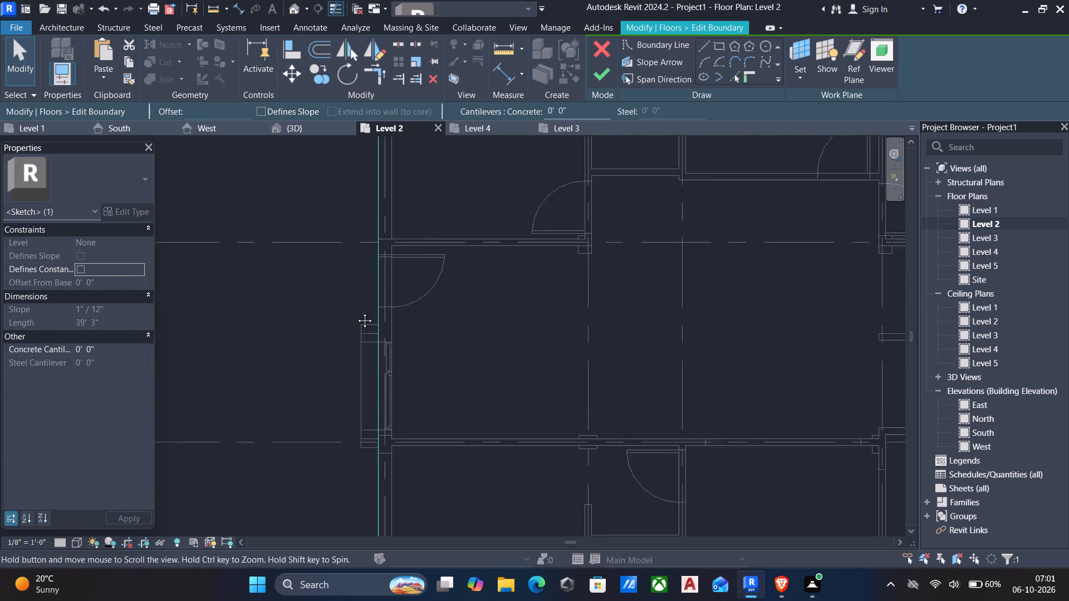
{"action": "middle_click_drag", "start_coordinate": [356, 312], "coordinate": [369, 326]}
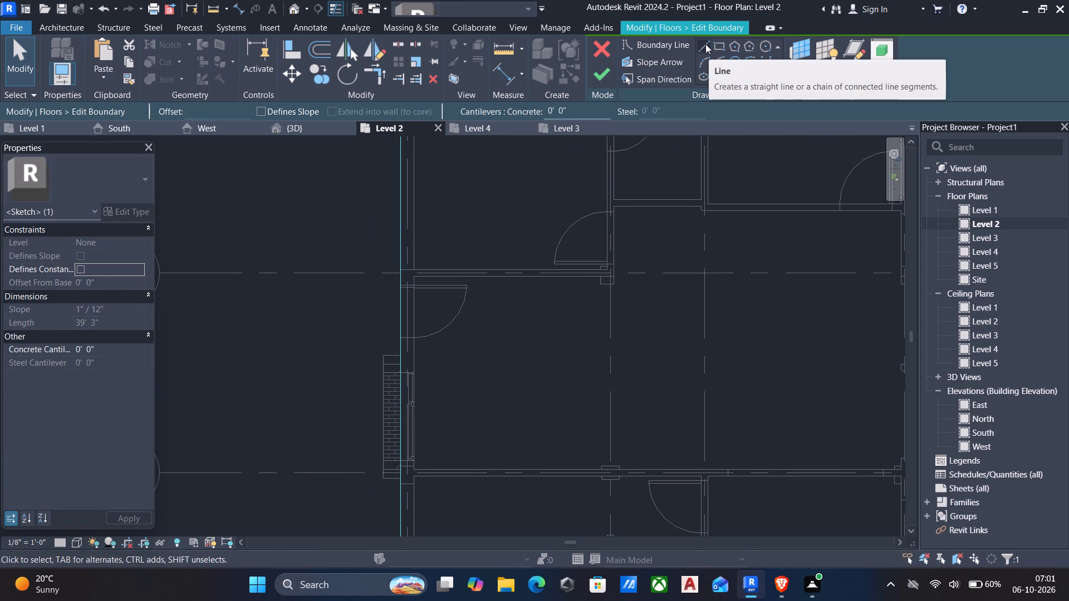
{"action": "left_click", "coordinate": [705, 44]}
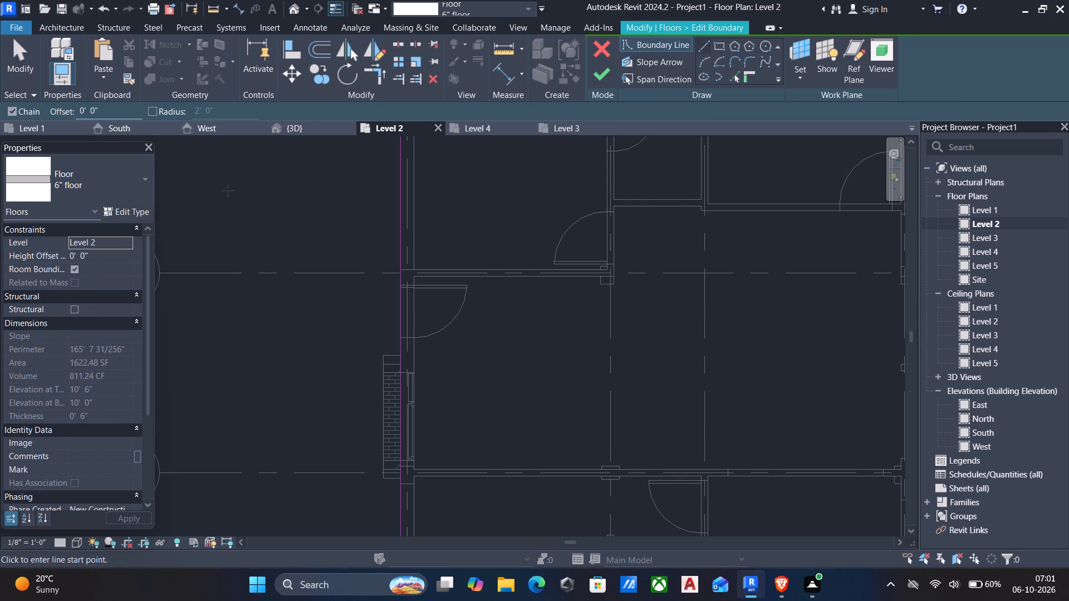
{"action": "middle_click_drag", "start_coordinate": [220, 201], "coordinate": [425, 340]}
{"action": "scroll", "coordinate": [596, 352], "scroll_direction": "down", "scroll_amount": 2}
{"action": "middle_click_drag", "start_coordinate": [586, 363], "coordinate": [586, 299]}
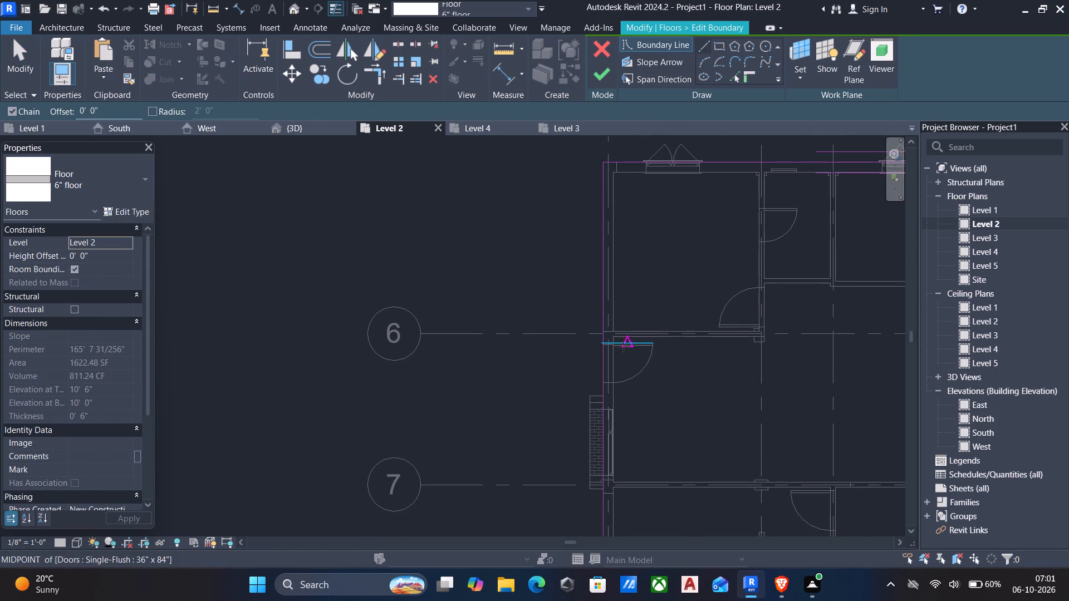
{"action": "scroll", "coordinate": [614, 339], "scroll_direction": "up", "scroll_amount": 3}
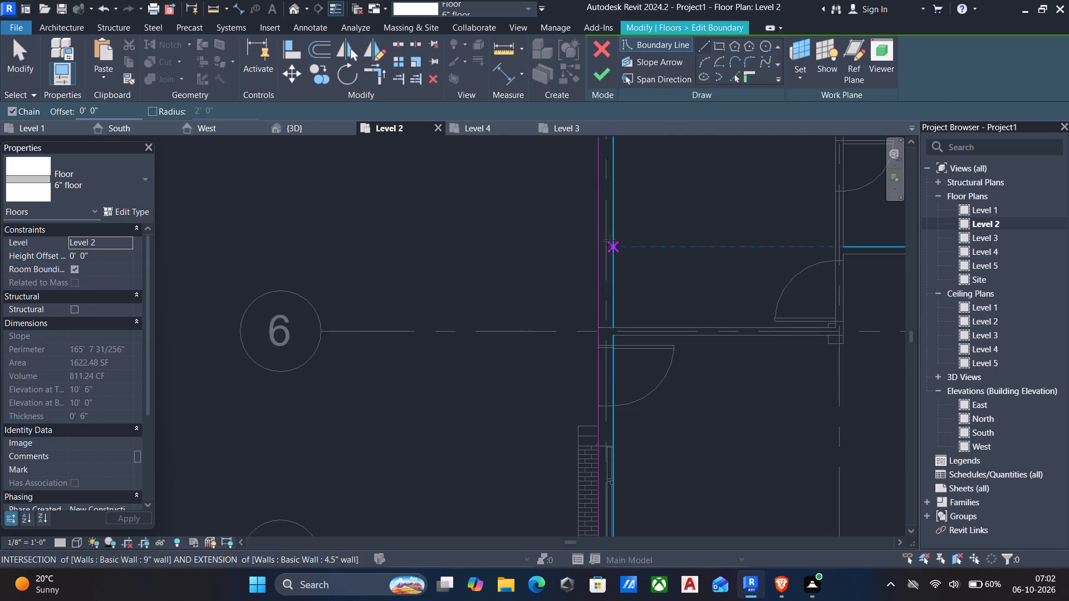
{"action": "left_click", "coordinate": [595, 325]}
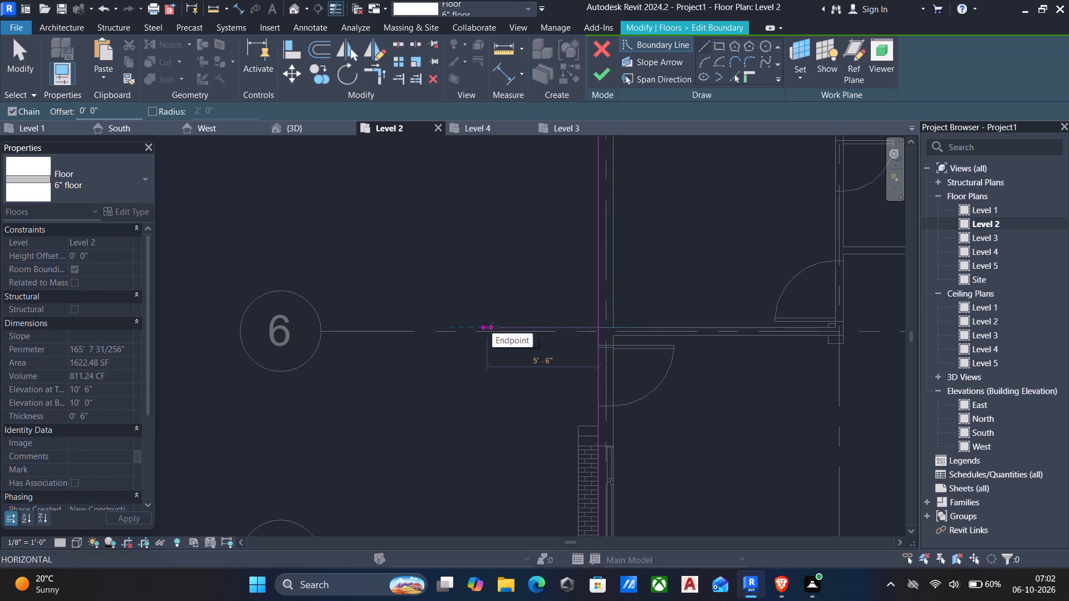
{"action": "type", "text": "4'"}
{"action": "key", "text": "Return"}
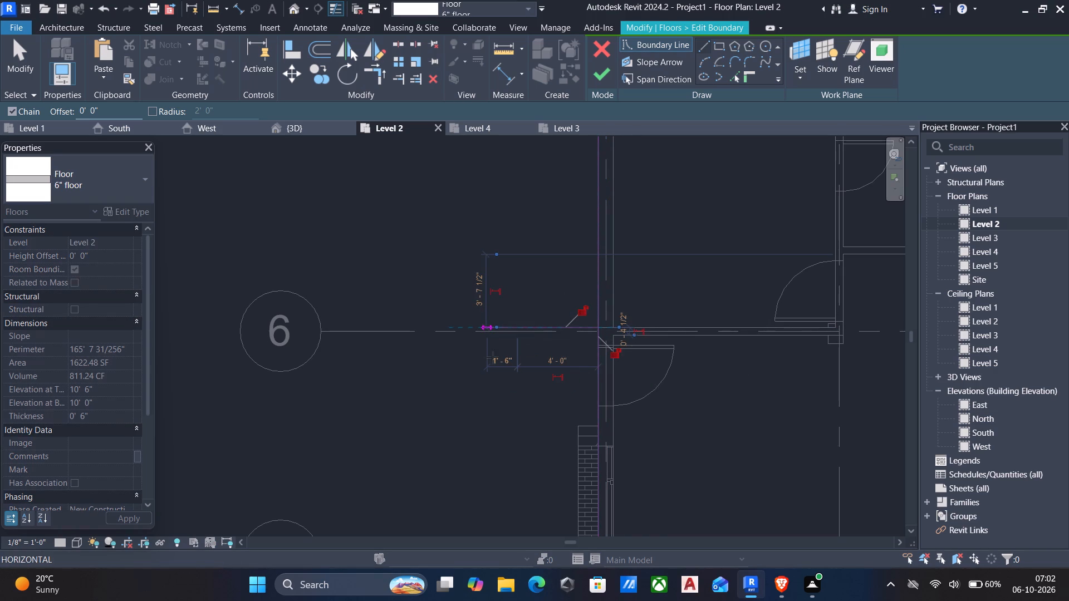
{"action": "middle_click_drag", "start_coordinate": [489, 375], "coordinate": [489, 265]}
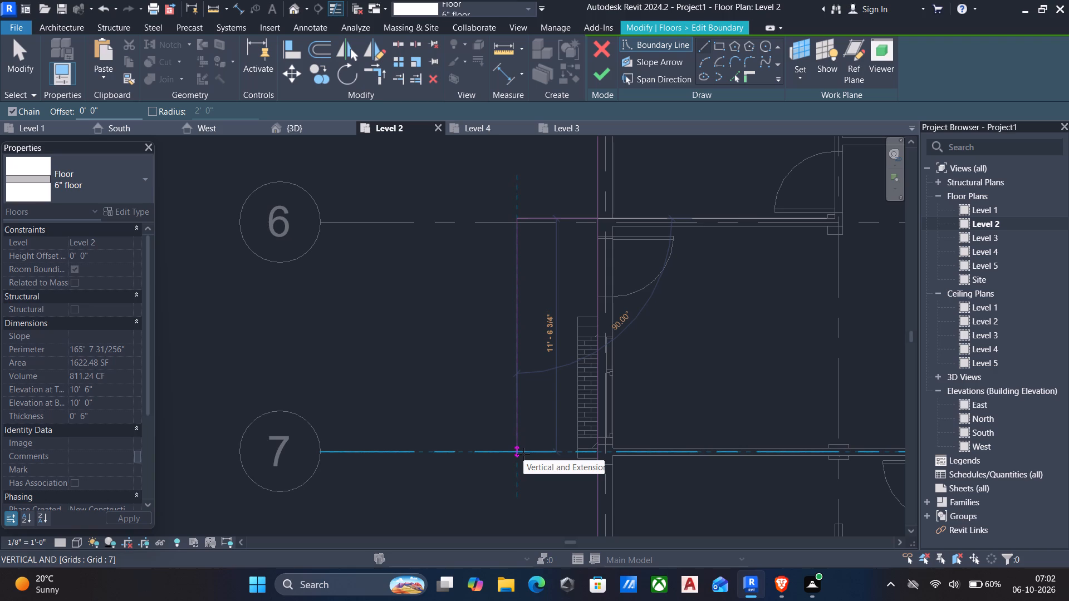
{"action": "scroll", "coordinate": [523, 454], "scroll_direction": "up", "scroll_amount": 1}
{"action": "middle_click_drag", "start_coordinate": [522, 455], "coordinate": [523, 479]}
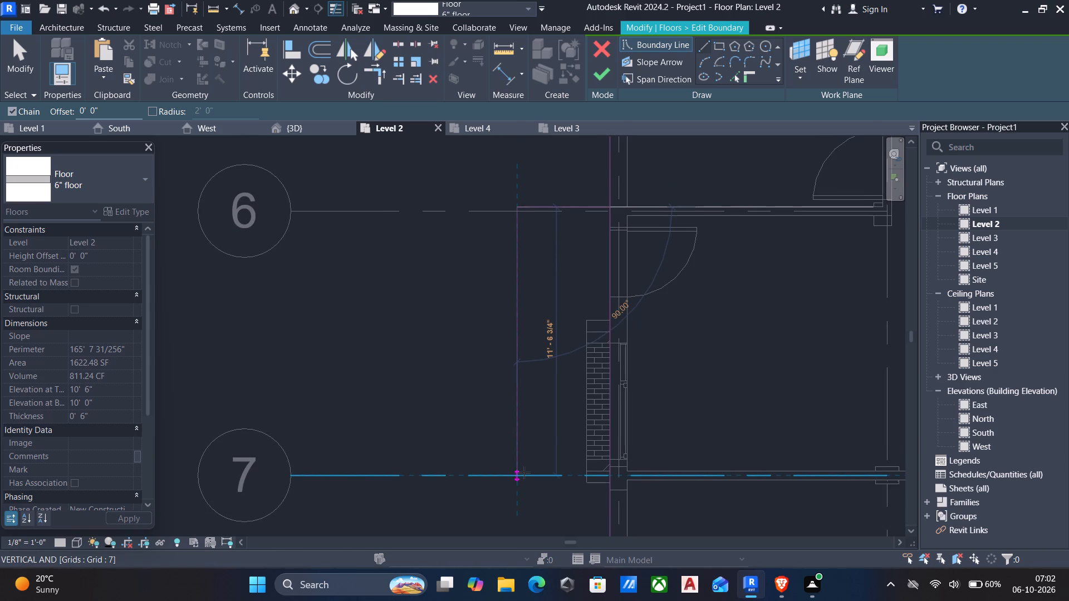
{"action": "left_click", "coordinate": [524, 472]}
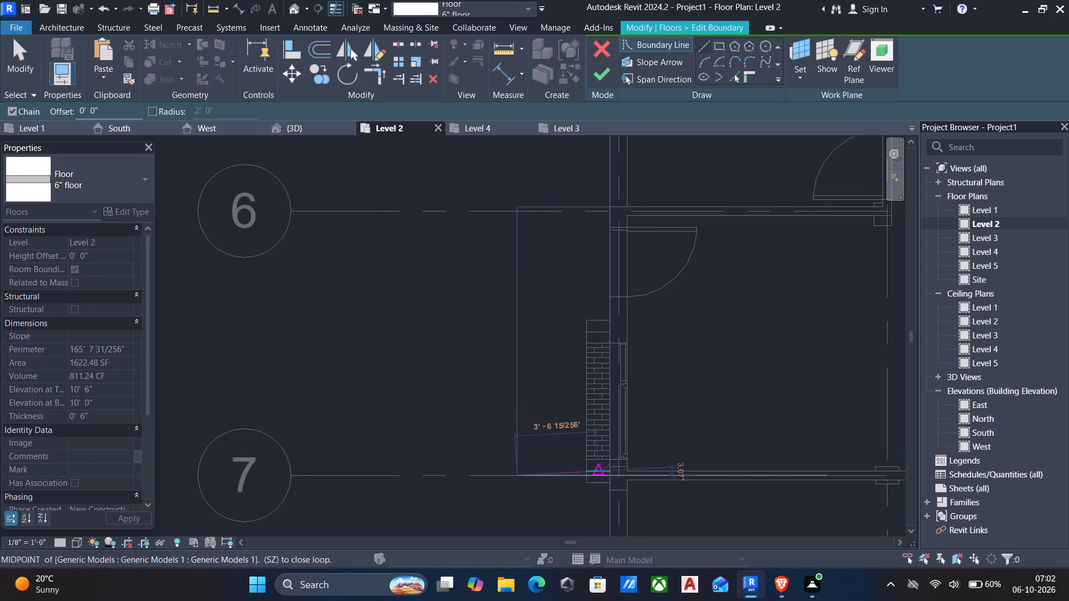
{"action": "left_click", "coordinate": [606, 470]}
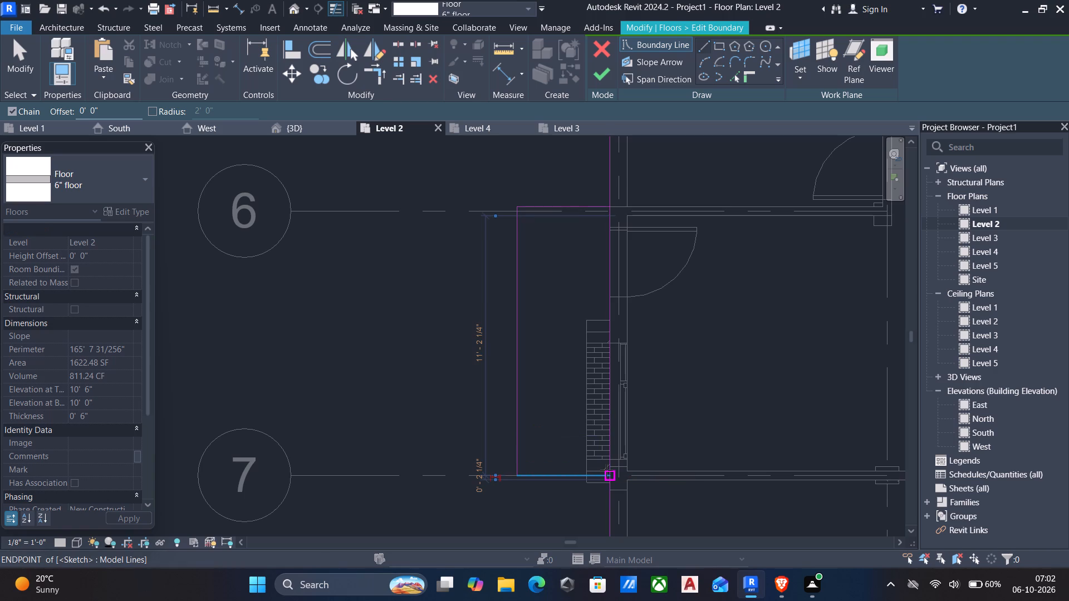
{"action": "key", "text": "Escape"}
{"action": "key", "text": "Escape"}
Split the floor's outer boundary line between grids 6 and 7 and trim both pieces to the balcony outline.
{"action": "key", "text": "s"}
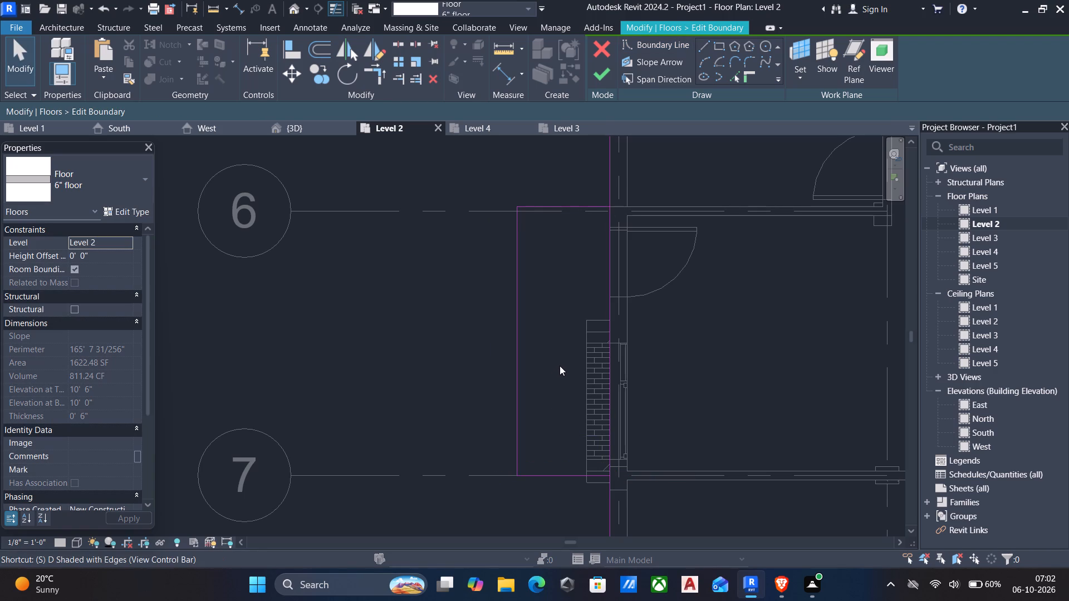
{"action": "key", "text": "l"}
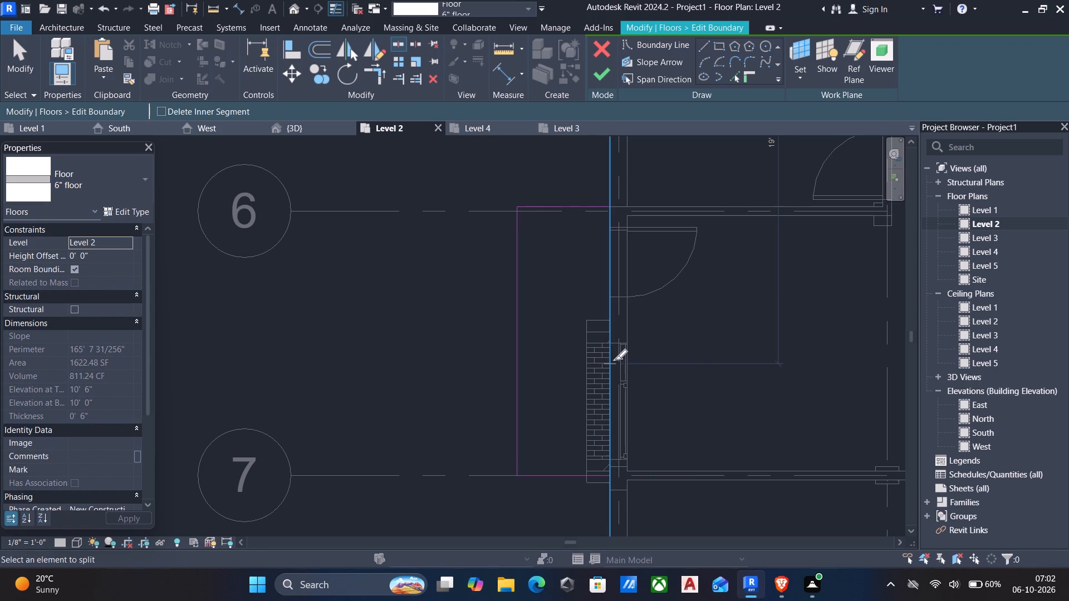
{"action": "left_click", "coordinate": [614, 359]}
{"action": "key", "text": "Escape"}
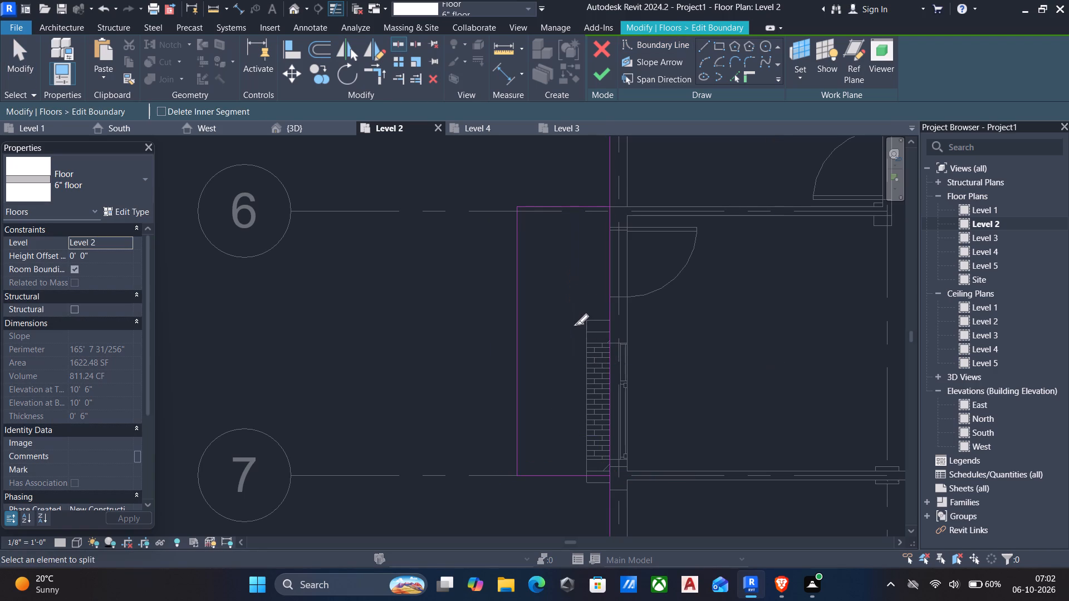
{"action": "key", "text": "Escape"}
{"action": "type", "text": "TR"}
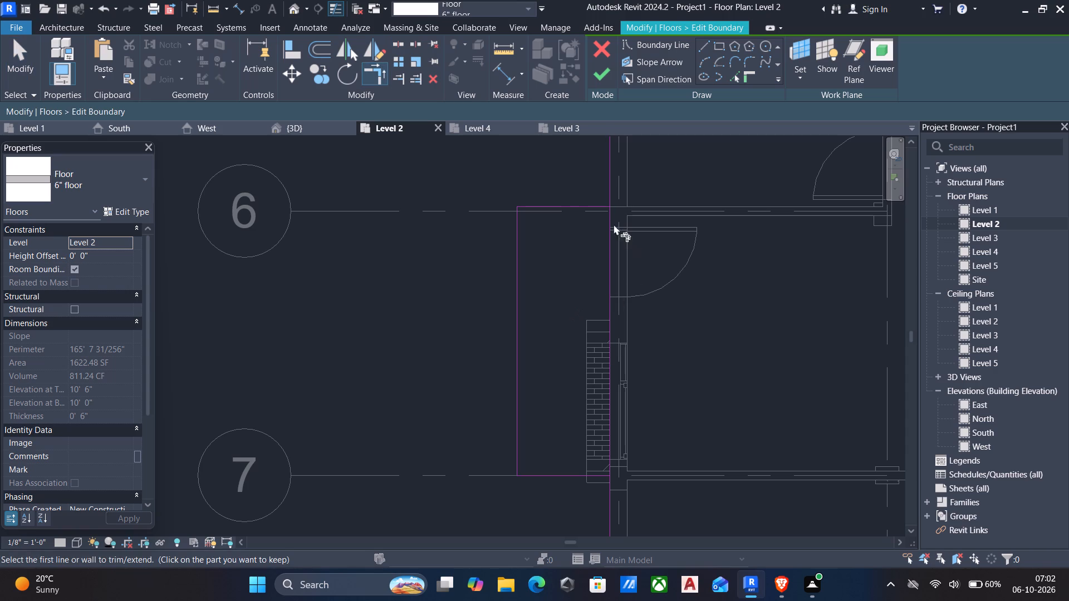
{"action": "left_click", "coordinate": [607, 141]}
{"action": "left_click", "coordinate": [582, 206]}
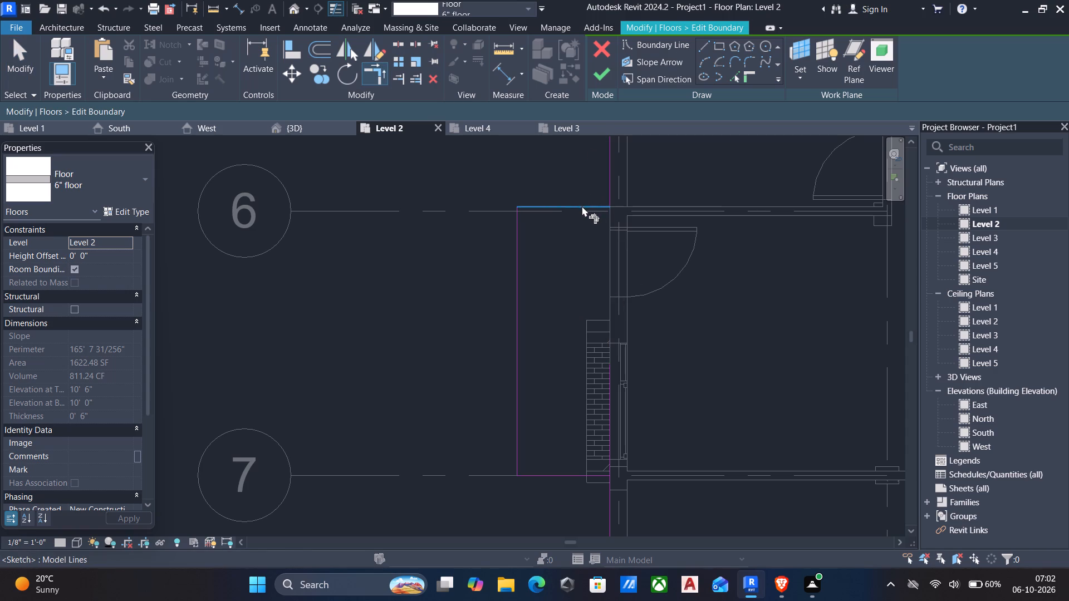
{"action": "left_click", "coordinate": [614, 508]}
{"action": "left_click", "coordinate": [577, 475]}
Finish the floor boundary edit without attaching the walls to the floor's bottom.
{"action": "scroll", "coordinate": [544, 428], "scroll_direction": "down", "scroll_amount": 3}
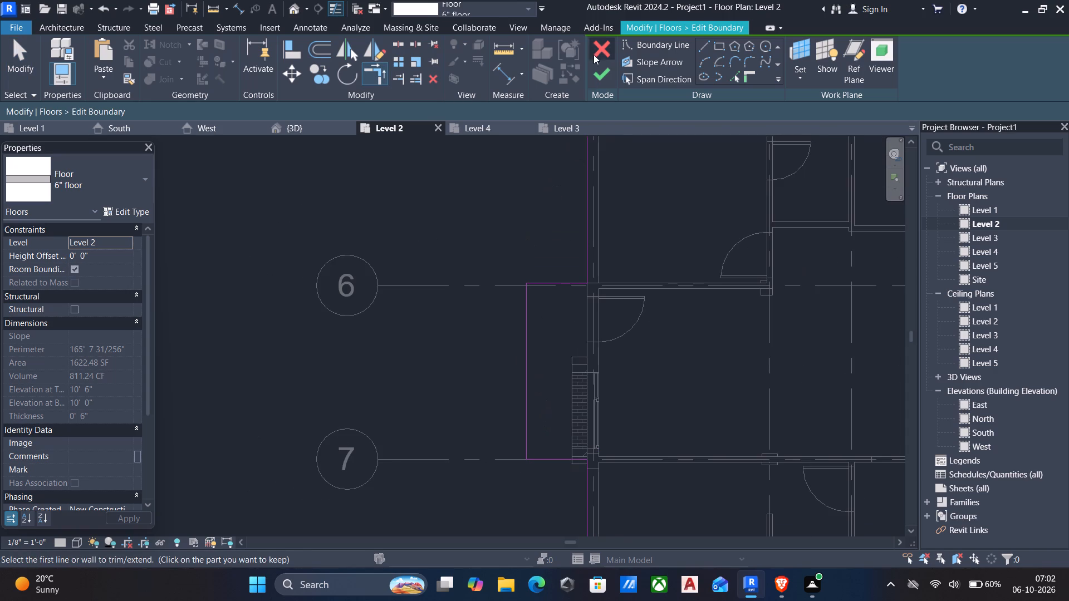
{"action": "left_click", "coordinate": [597, 73]}
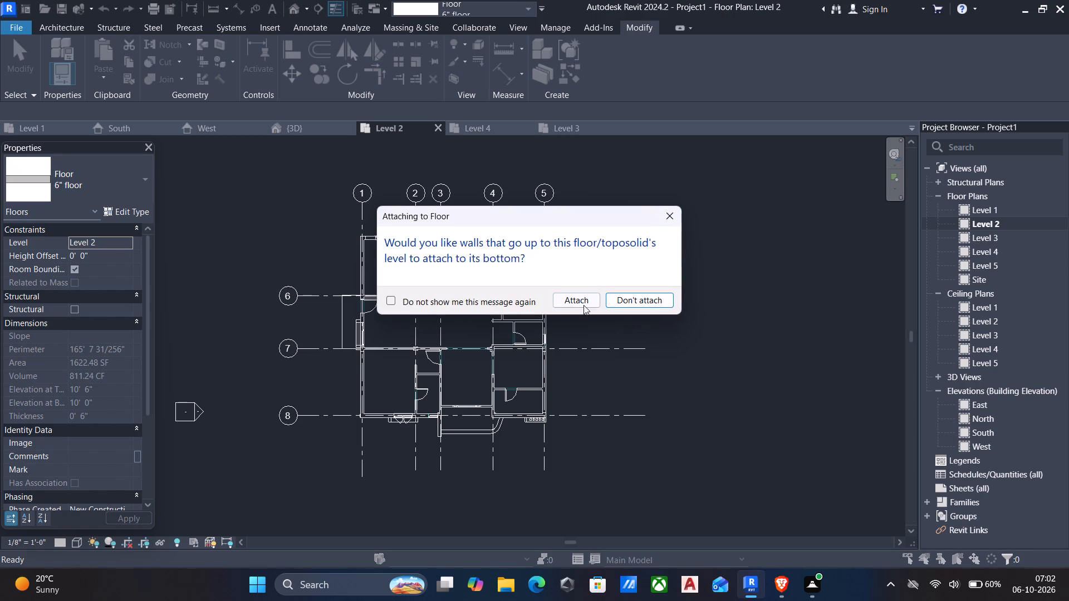
{"action": "left_click", "coordinate": [615, 293]}
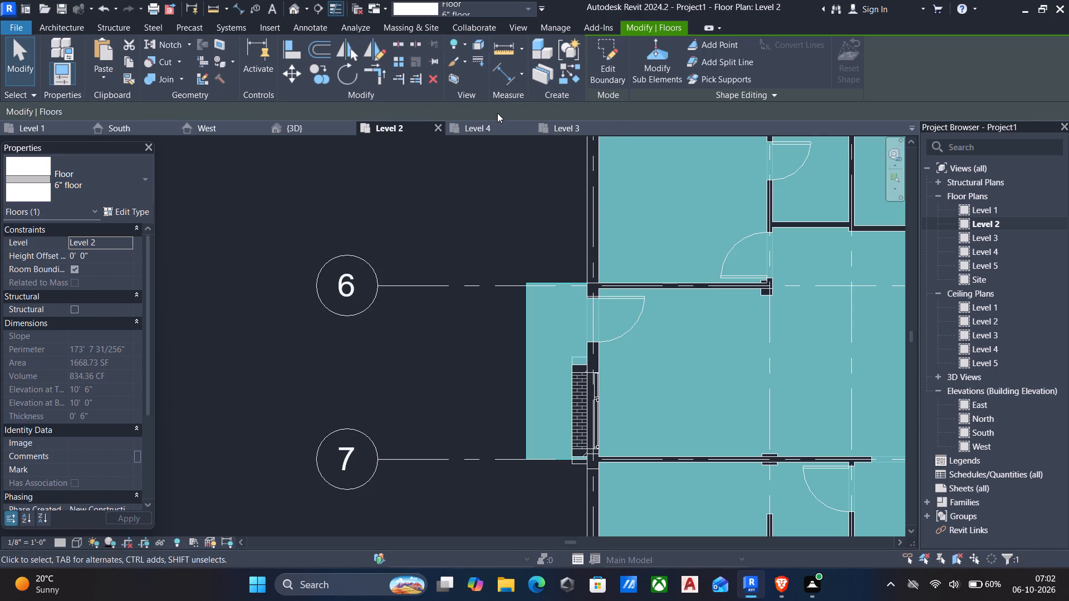
Examine the extended Level 2 slab beneath the upper door and window in the 3D view.
{"action": "left_click", "coordinate": [288, 122]}
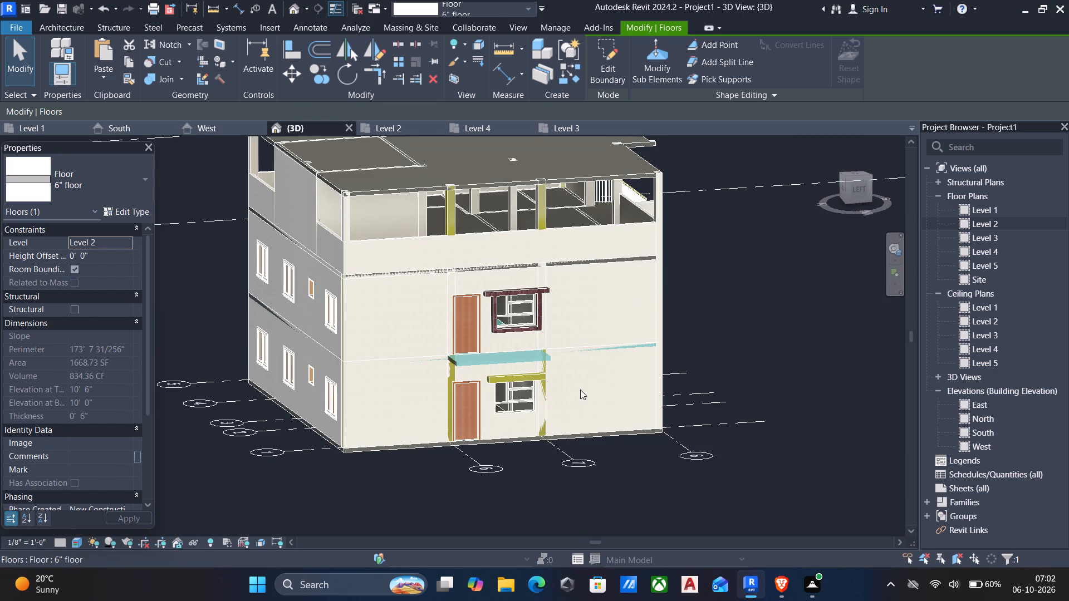
{"action": "scroll", "coordinate": [582, 388], "scroll_direction": "up", "scroll_amount": 2}
{"action": "middle_click_drag", "start_coordinate": [583, 381], "coordinate": [550, 381], "text": "shift"}
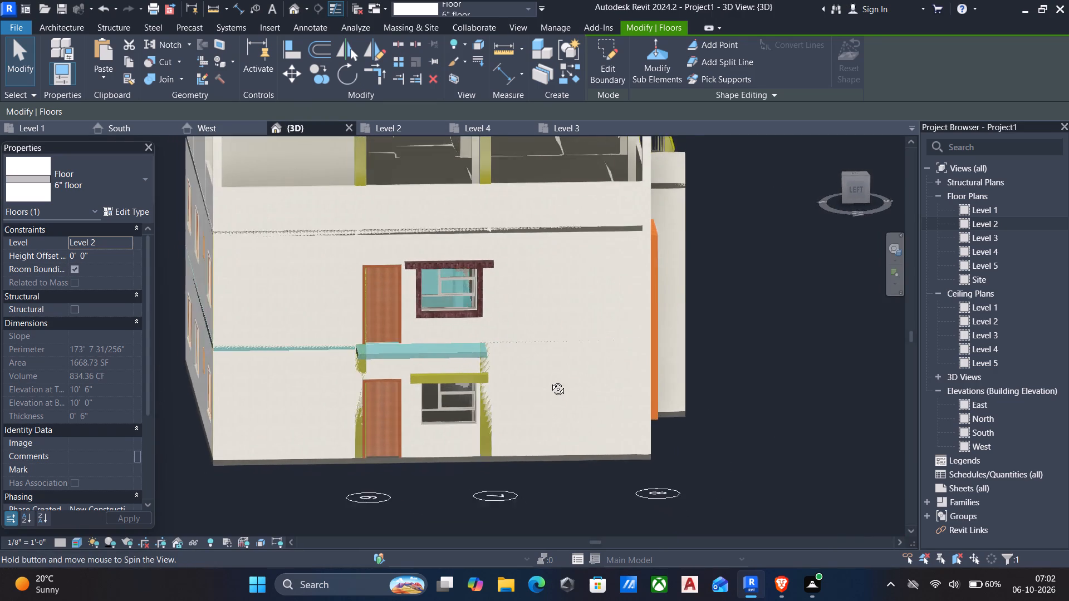
{"action": "middle_click_drag", "start_coordinate": [550, 381], "coordinate": [486, 406], "text": "shift"}
{"action": "scroll", "coordinate": [484, 405], "scroll_direction": "down", "scroll_amount": 2}
{"action": "middle_click_drag", "start_coordinate": [477, 397], "coordinate": [622, 408]}
{"action": "scroll", "coordinate": [625, 406], "scroll_direction": "down", "scroll_amount": 1}
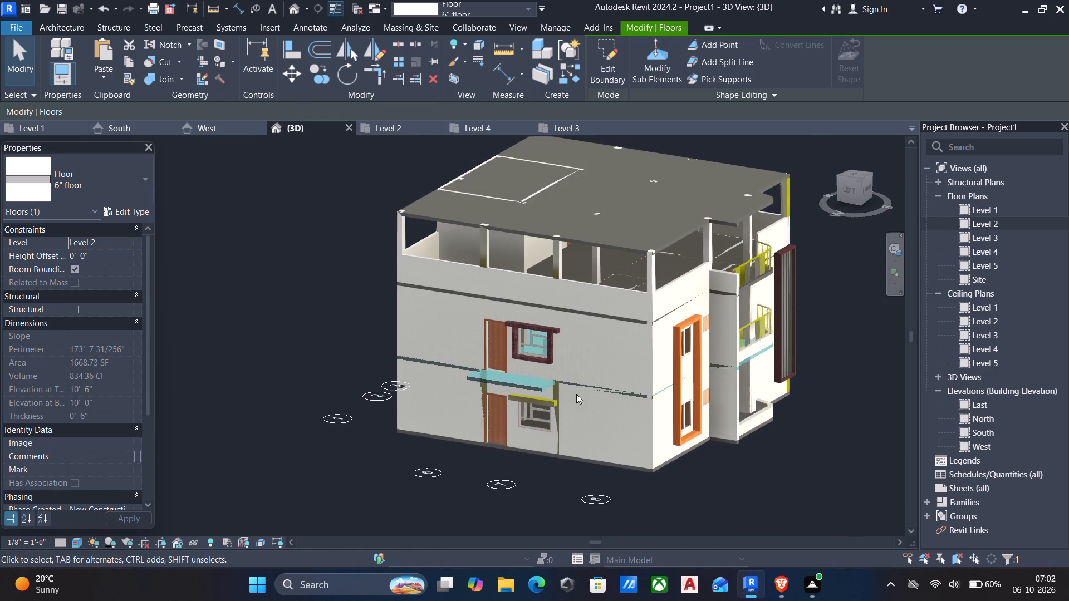
{"action": "scroll", "coordinate": [566, 392], "scroll_direction": "up", "scroll_amount": 5}
{"action": "scroll", "coordinate": [474, 361], "scroll_direction": "up", "scroll_amount": 5}
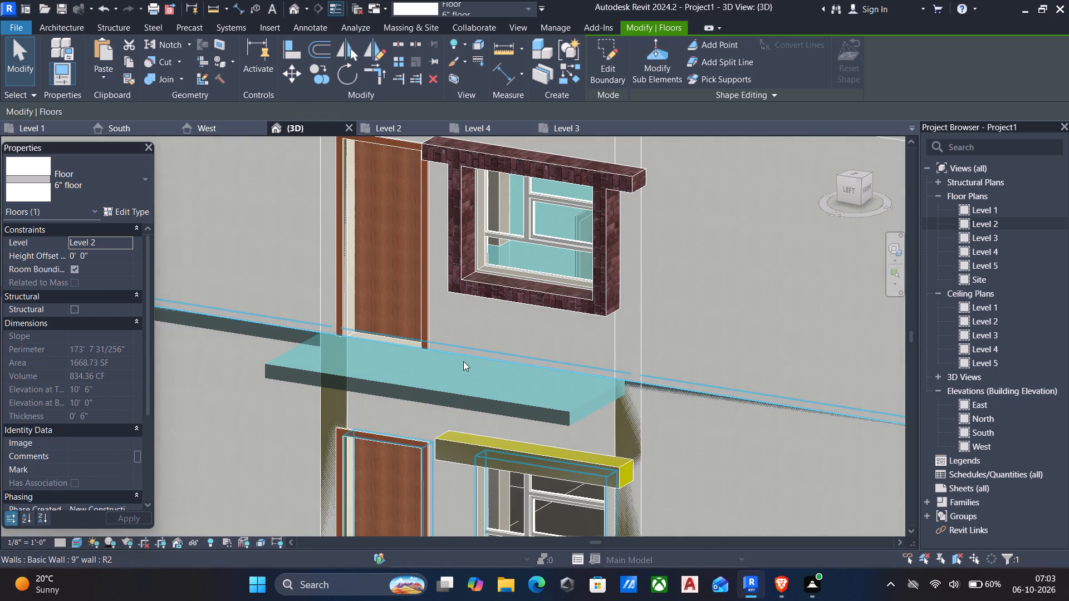
Examine the projecting Level 2 balcony slab in the 3D view and in the South elevation.
{"action": "scroll", "coordinate": [434, 370], "scroll_direction": "down", "scroll_amount": 3}
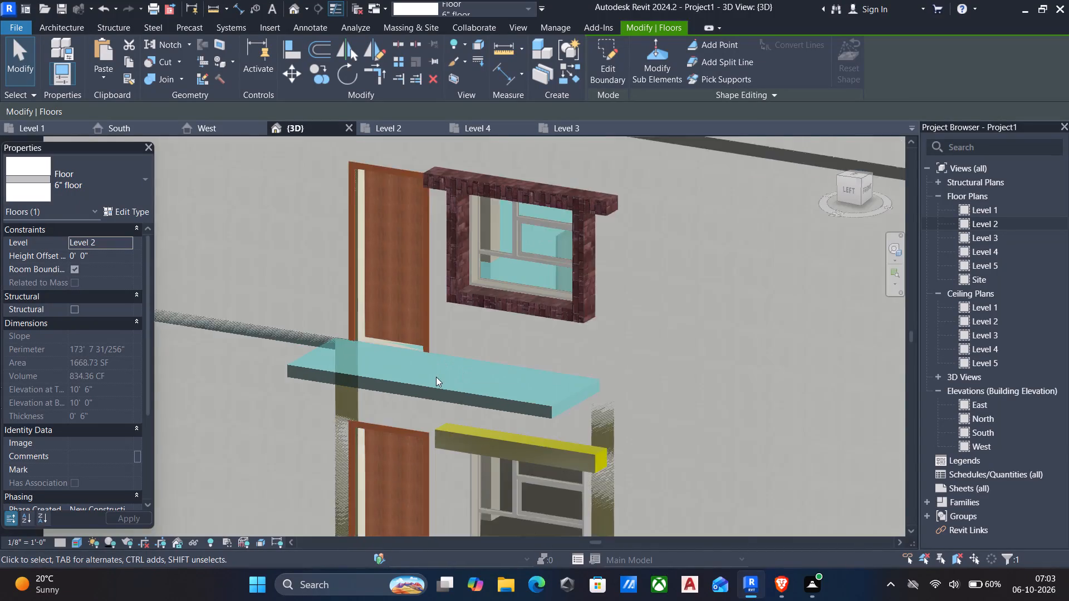
{"action": "scroll", "coordinate": [513, 382], "scroll_direction": "down", "scroll_amount": 3}
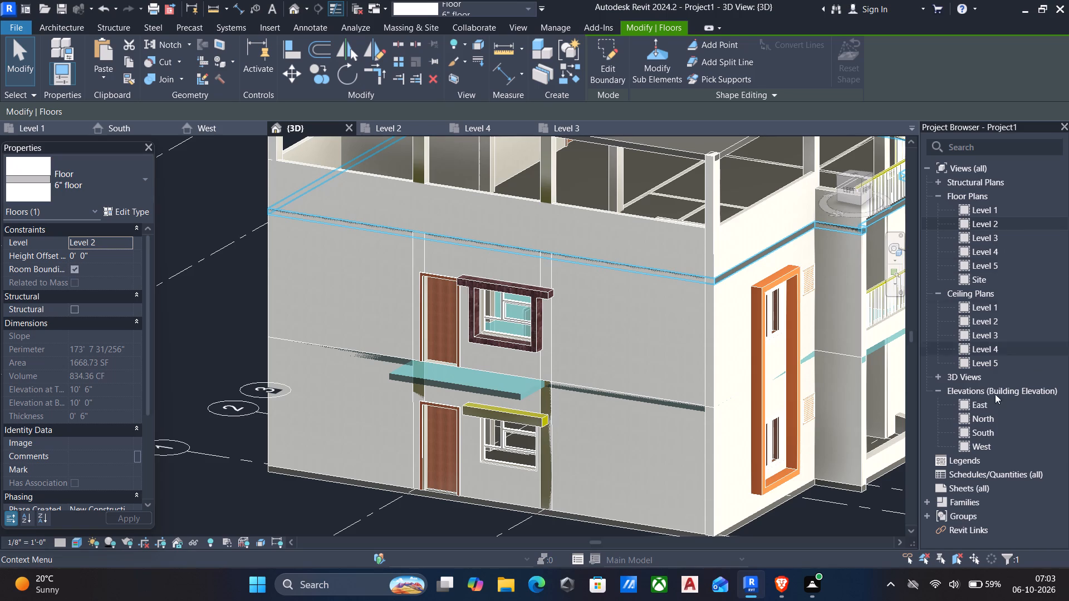
{"action": "double_click", "coordinate": [988, 429]}
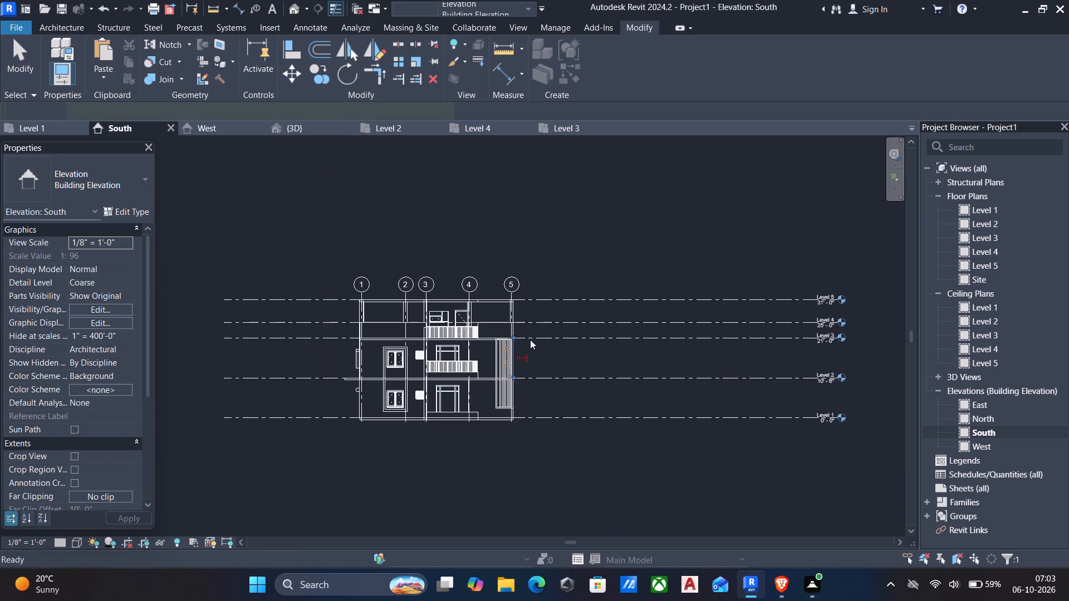
{"action": "scroll", "coordinate": [363, 354], "scroll_direction": "up", "scroll_amount": 5}
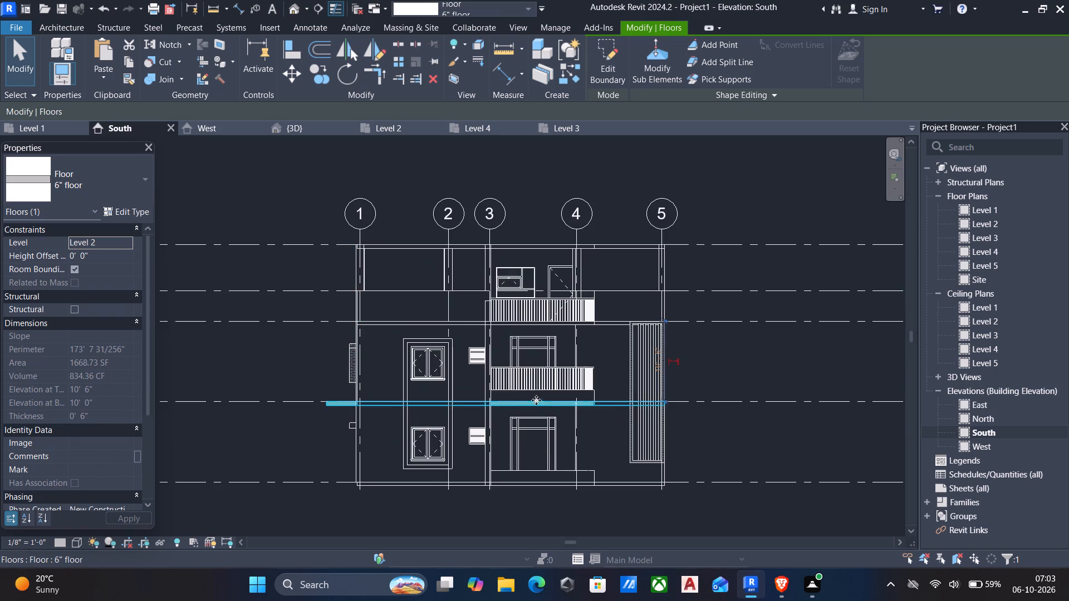
{"action": "scroll", "coordinate": [512, 398], "scroll_direction": "up", "scroll_amount": 2}
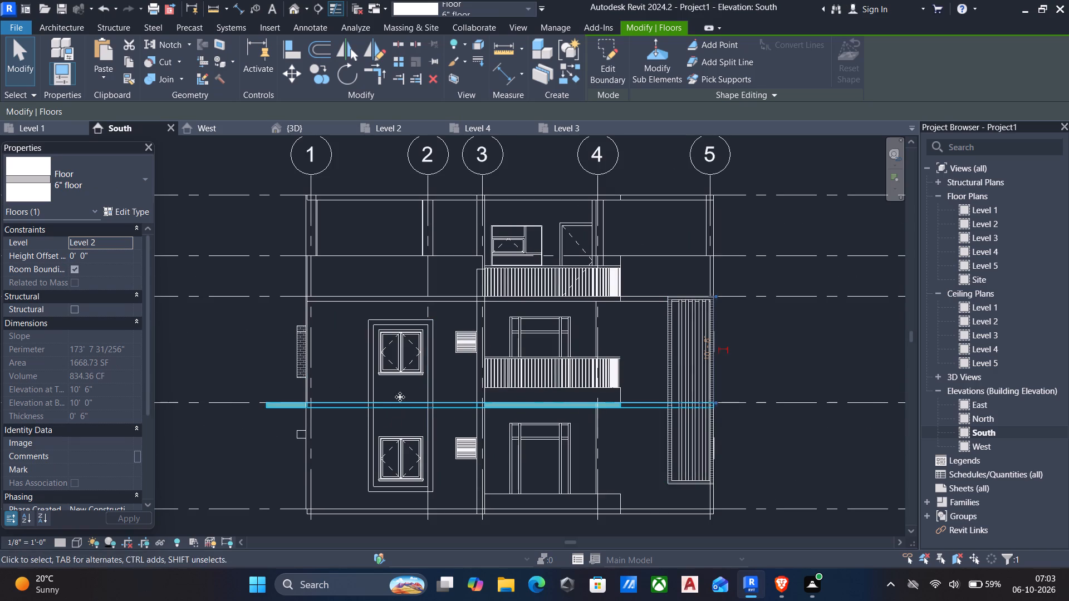
{"action": "scroll", "coordinate": [411, 411], "scroll_direction": "down", "scroll_amount": 4}
{"action": "scroll", "coordinate": [555, 436], "scroll_direction": "down", "scroll_amount": 2}
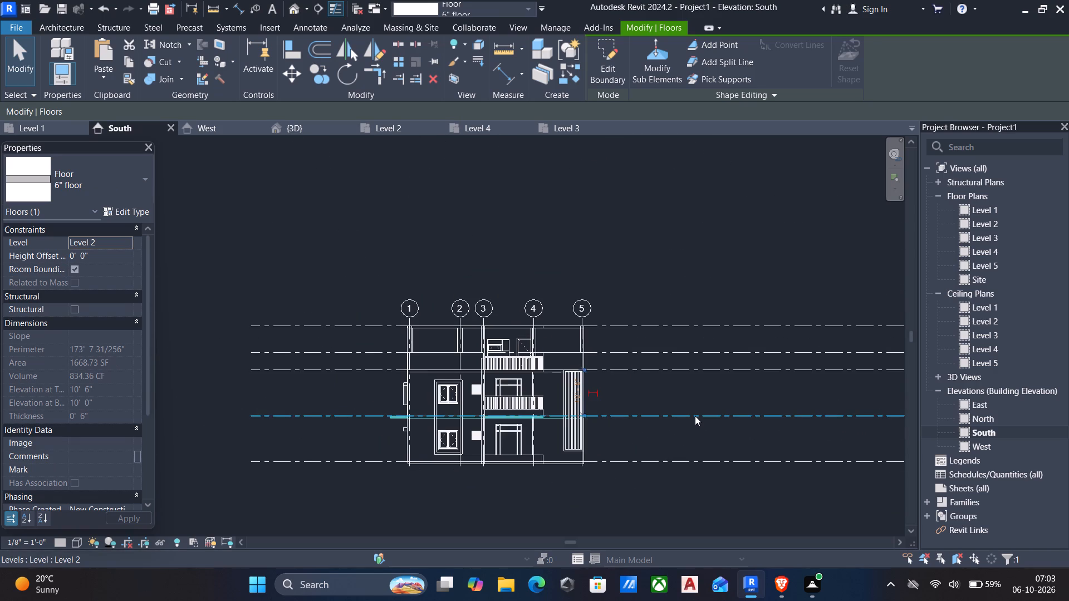
Create a Handrail - Rectangular railing on Level 2 along the balcony's three open edges, with 4' sides meeting the wall near grids 6 and 7.
{"action": "left_click", "coordinate": [972, 221]}
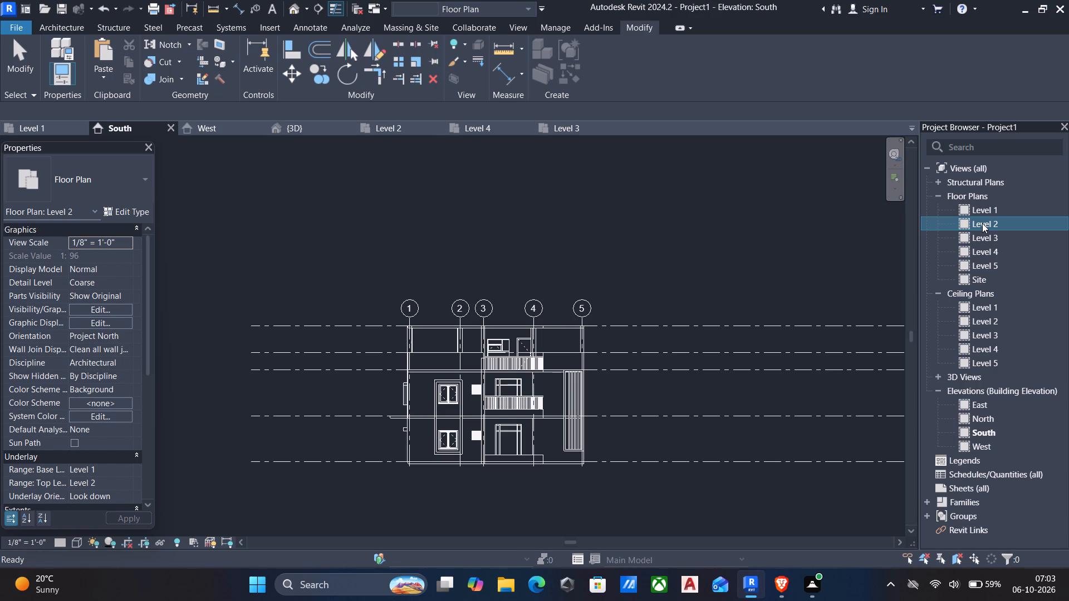
{"action": "double_click", "coordinate": [982, 223]}
{"action": "scroll", "coordinate": [512, 338], "scroll_direction": "down", "scroll_amount": 4}
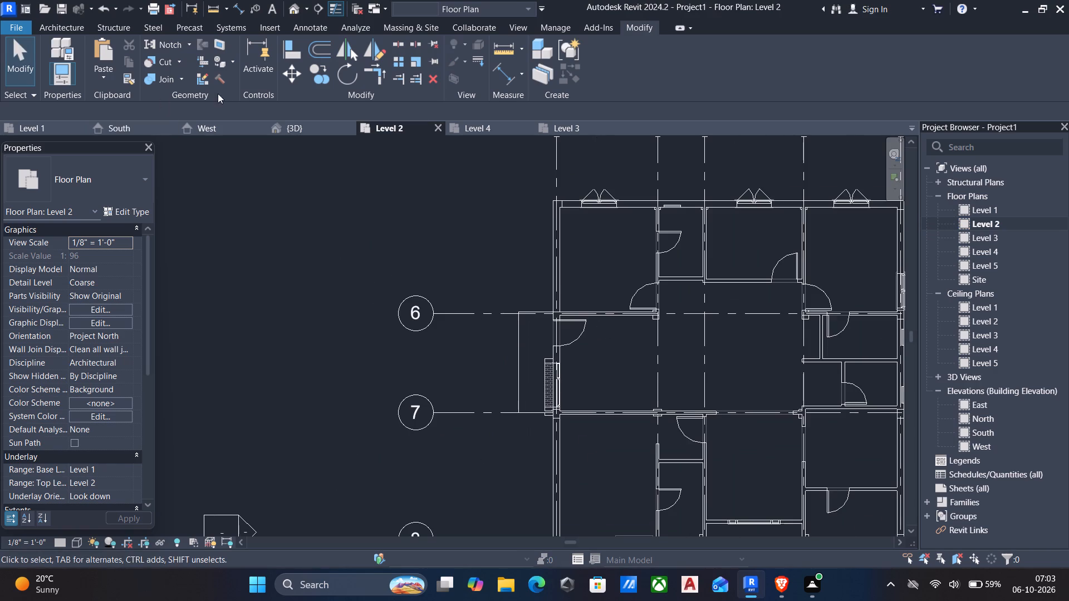
{"action": "left_click", "coordinate": [50, 26]}
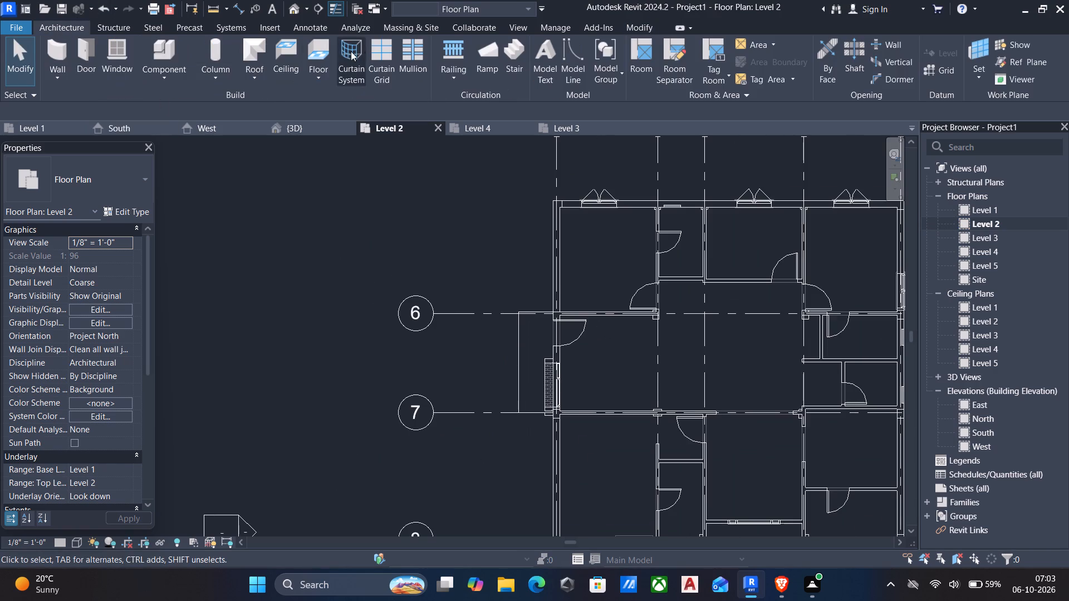
{"action": "left_click", "coordinate": [455, 53]}
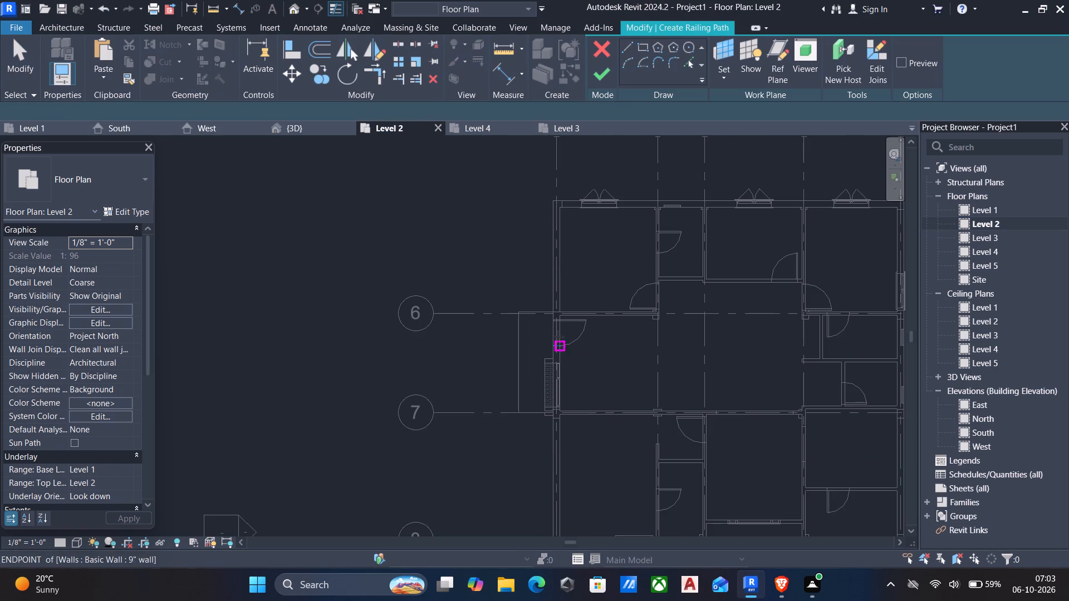
{"action": "scroll", "coordinate": [542, 300], "scroll_direction": "up", "scroll_amount": 14}
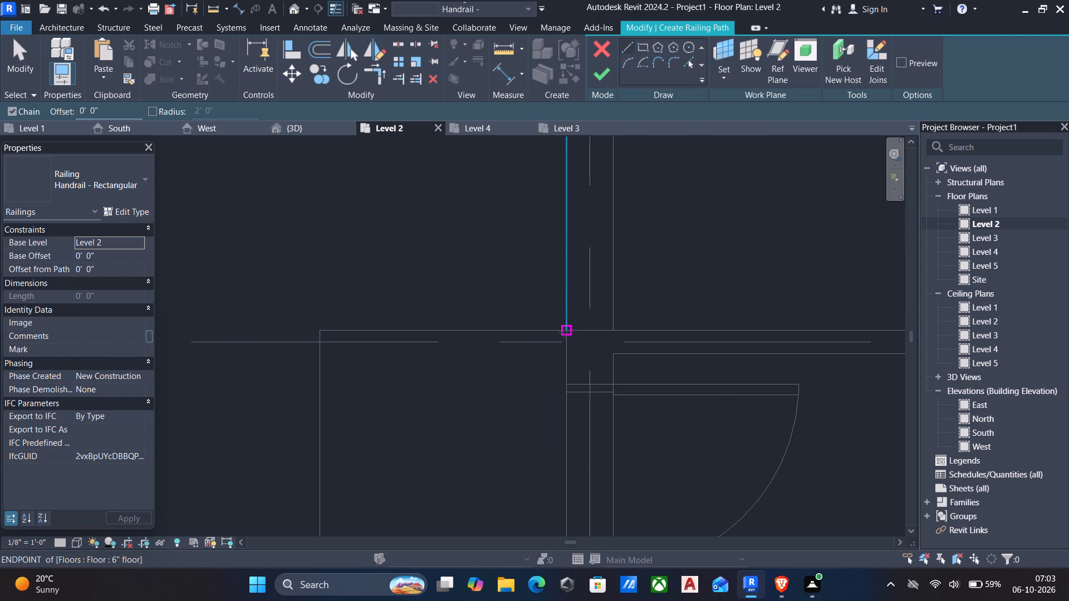
{"action": "left_click", "coordinate": [565, 332]}
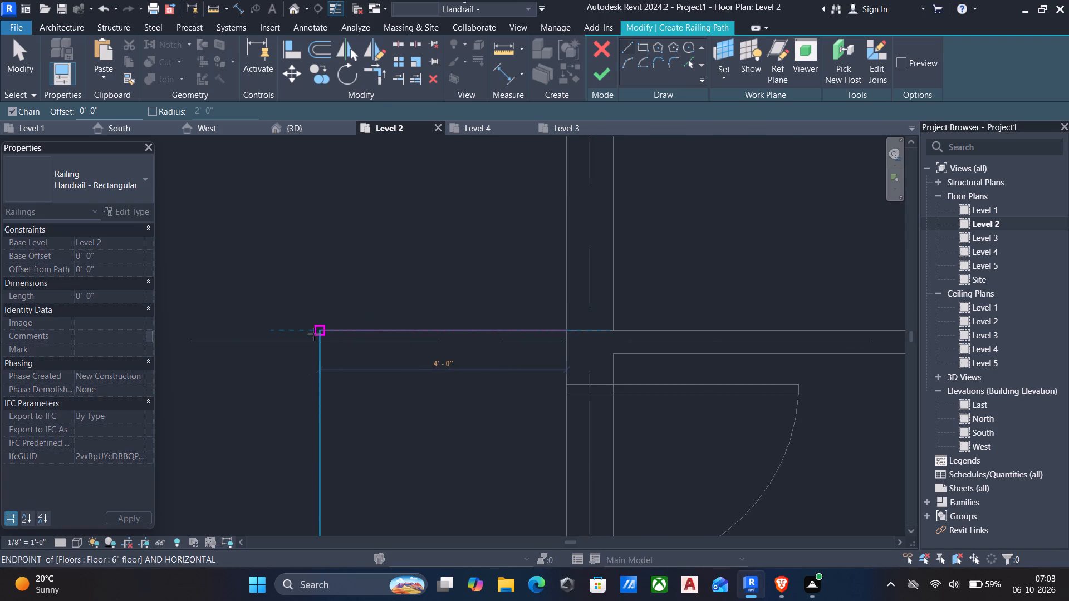
{"action": "left_click", "coordinate": [314, 334]}
{"action": "middle_click_drag", "start_coordinate": [310, 381], "coordinate": [365, 223]}
{"action": "middle_click_drag", "start_coordinate": [380, 412], "coordinate": [379, 242]}
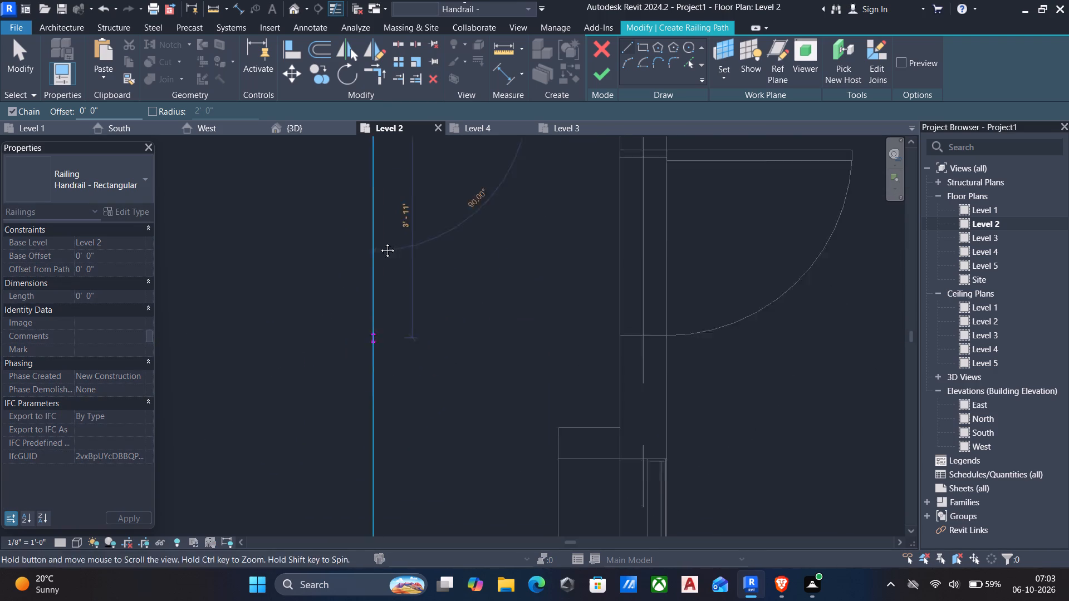
{"action": "middle_click_drag", "start_coordinate": [379, 242], "coordinate": [380, 216]}
{"action": "middle_click_drag", "start_coordinate": [406, 394], "coordinate": [405, 208]}
{"action": "middle_click_drag", "start_coordinate": [405, 346], "coordinate": [394, 233]}
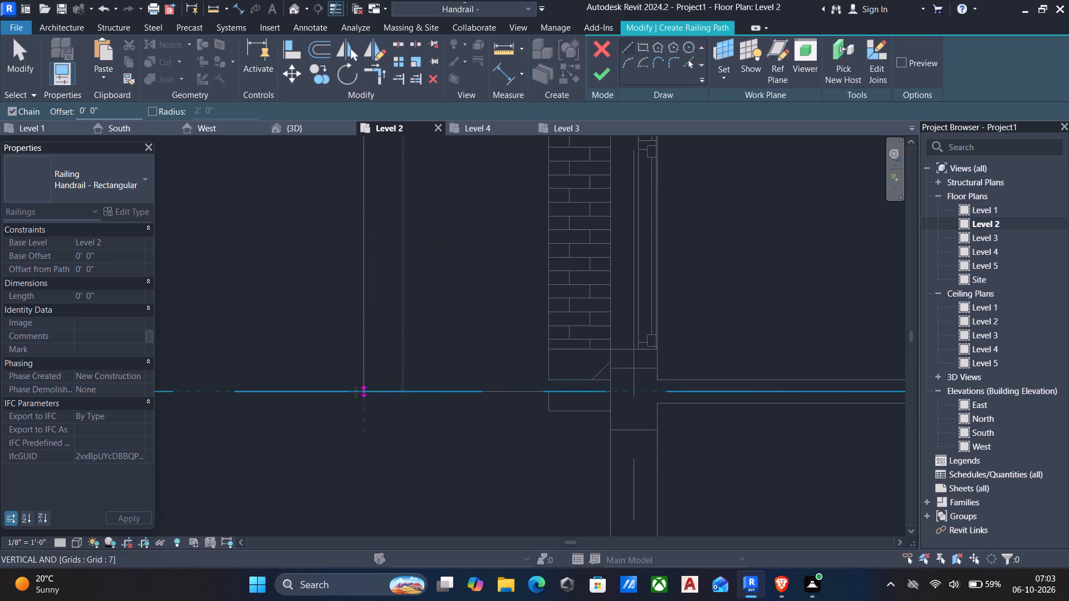
{"action": "left_click", "coordinate": [360, 393]}
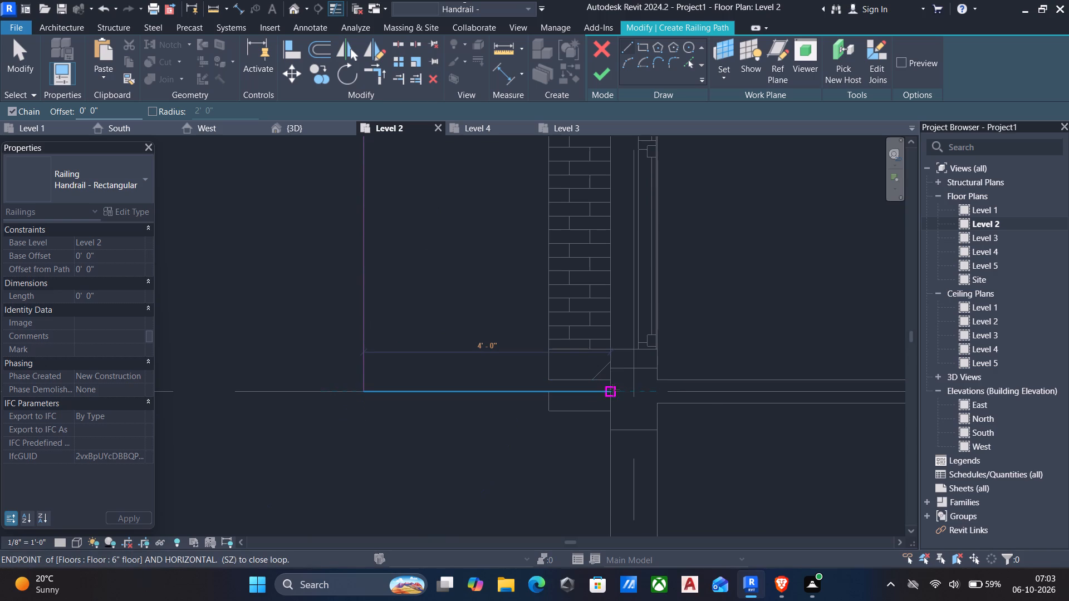
{"action": "left_click", "coordinate": [609, 389]}
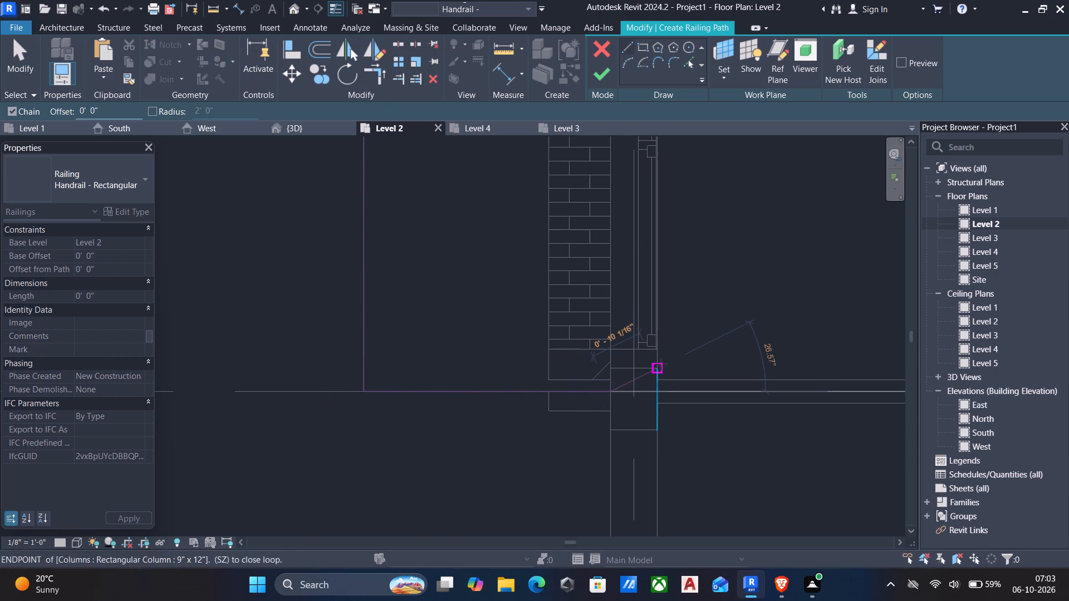
{"action": "key", "text": "Escape"}
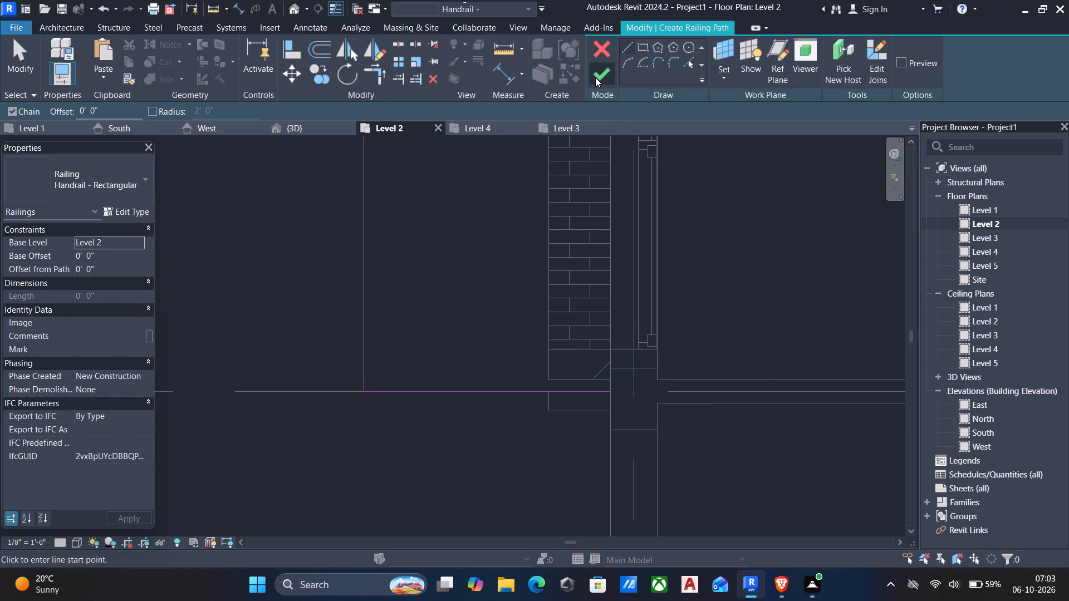
{"action": "left_click", "coordinate": [595, 77]}
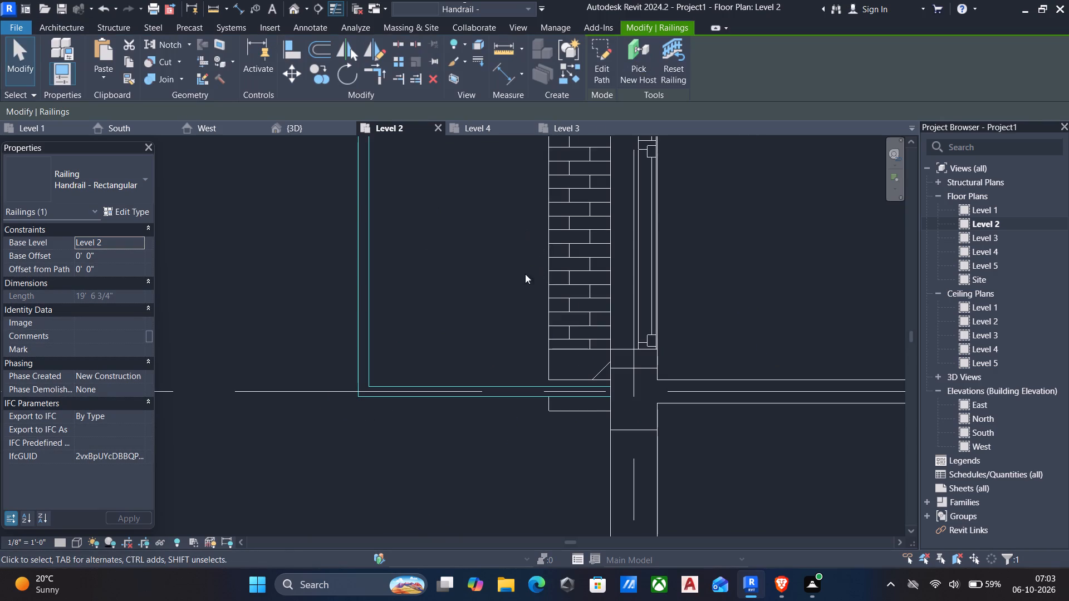
Inspect the new balcony railing and the surrounding left and front facades in the 3D view.
{"action": "scroll", "coordinate": [507, 290], "scroll_direction": "down", "scroll_amount": 5}
{"action": "scroll", "coordinate": [498, 314], "scroll_direction": "up", "scroll_amount": 1}
{"action": "left_click", "coordinate": [298, 127]}
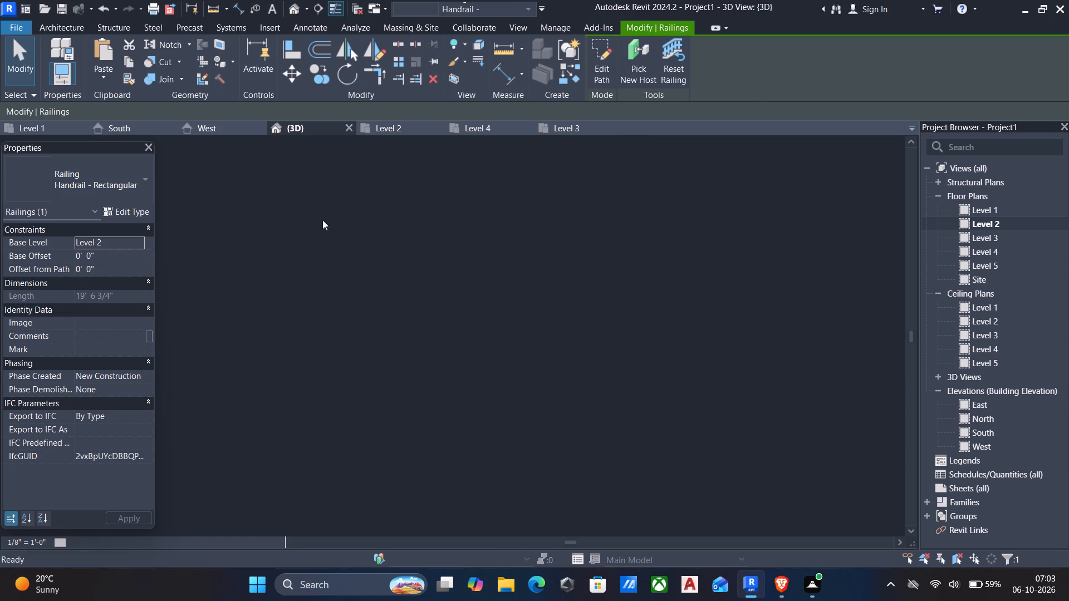
{"action": "scroll", "coordinate": [345, 295], "scroll_direction": "down", "scroll_amount": 4}
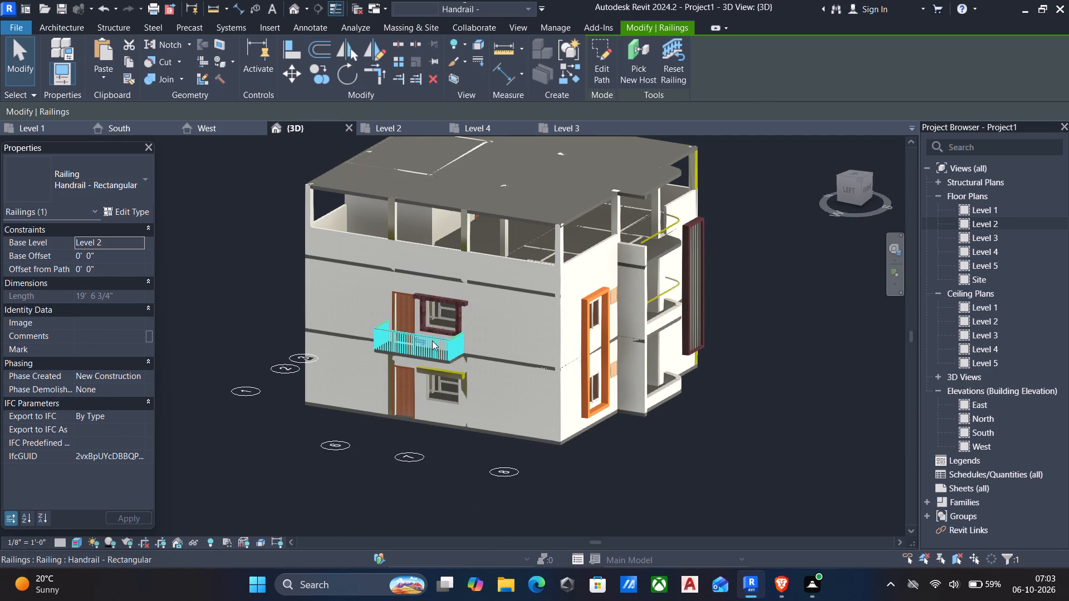
{"action": "middle_click_drag", "start_coordinate": [437, 343], "coordinate": [376, 354], "text": "shift"}
{"action": "scroll", "coordinate": [374, 349], "scroll_direction": "up", "scroll_amount": 5}
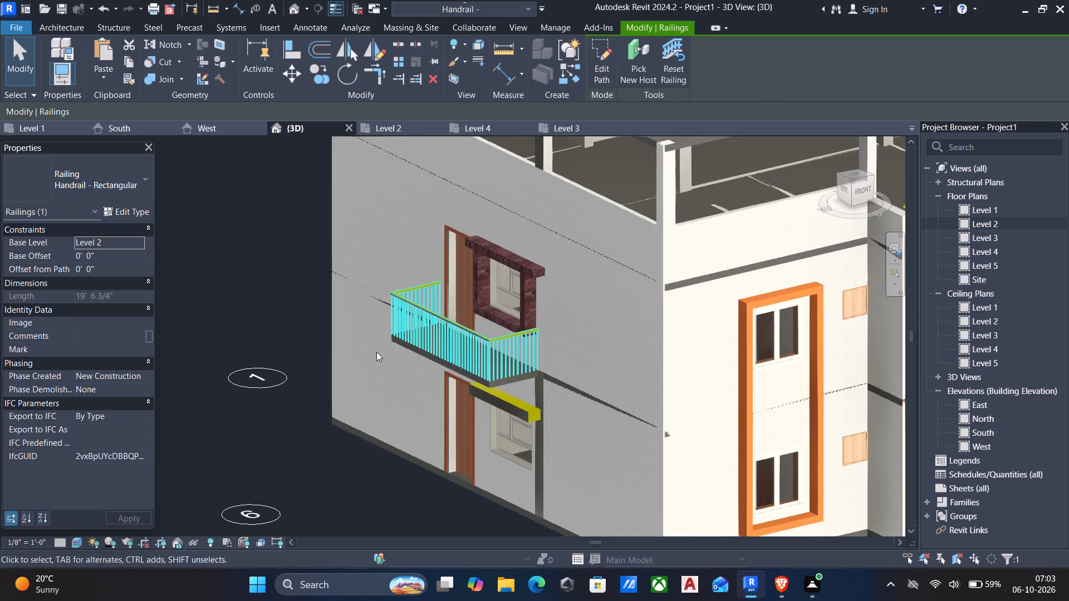
{"action": "key", "text": "Escape"}
{"action": "scroll", "coordinate": [393, 363], "scroll_direction": "down", "scroll_amount": 2}
{"action": "middle_click_drag", "start_coordinate": [395, 368], "coordinate": [395, 370], "text": "shift"}
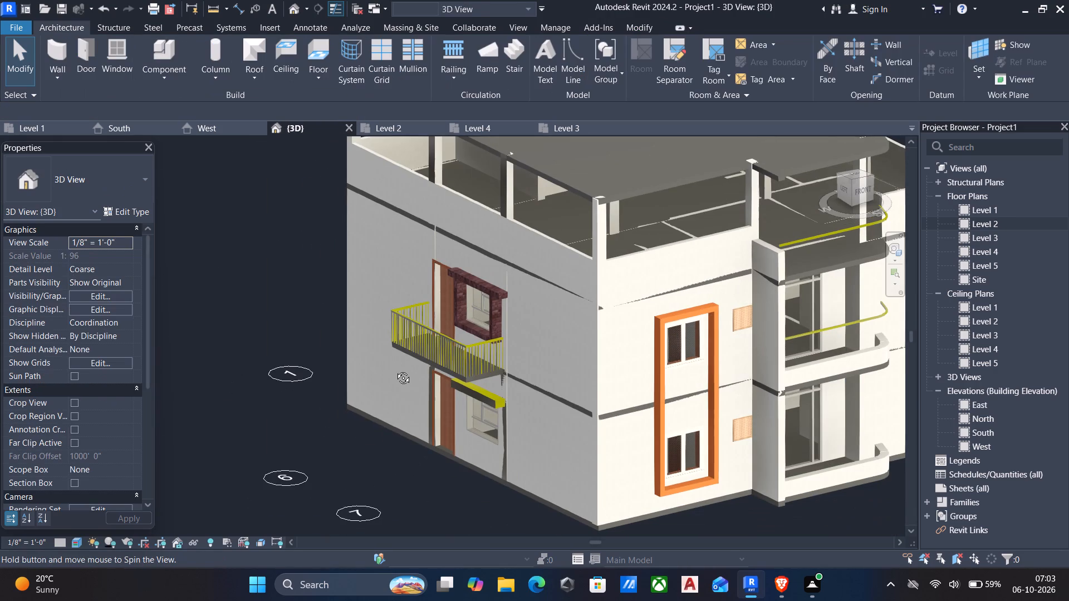
{"action": "middle_click_drag", "start_coordinate": [395, 370], "coordinate": [474, 366], "text": "shift"}
{"action": "scroll", "coordinate": [467, 376], "scroll_direction": "down", "scroll_amount": 2}
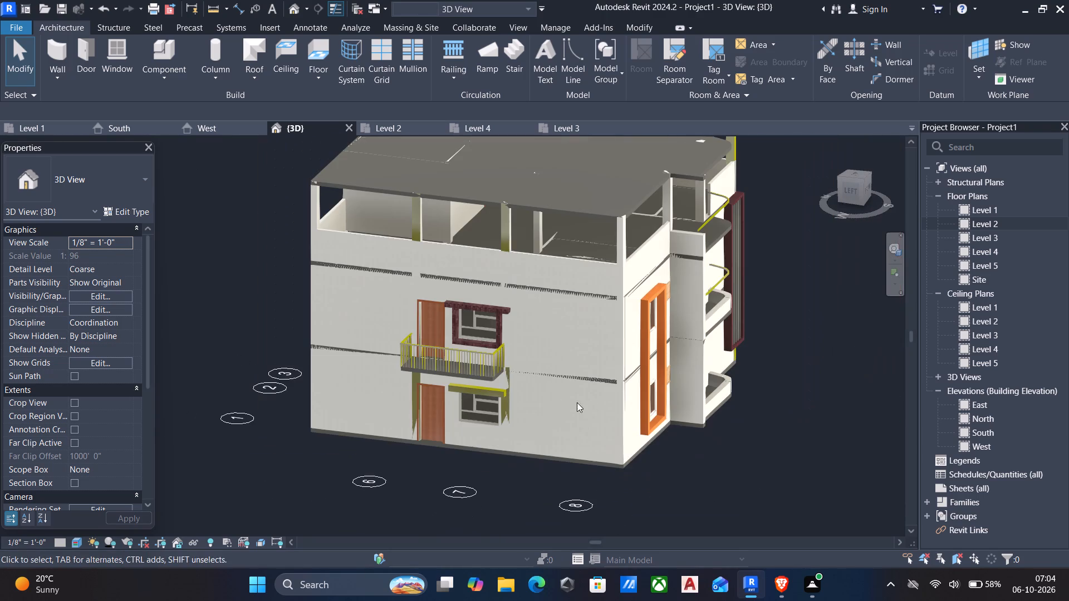
{"action": "middle_click_drag", "start_coordinate": [629, 412], "coordinate": [588, 371], "text": "shift"}
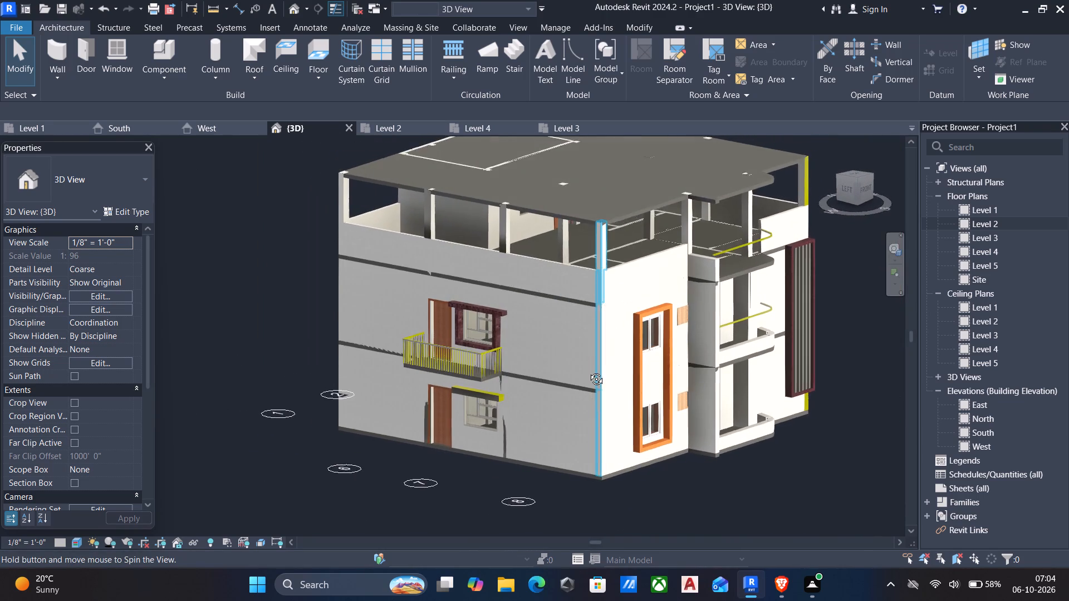
{"action": "middle_click_drag", "start_coordinate": [588, 371], "coordinate": [589, 359], "text": "shift"}
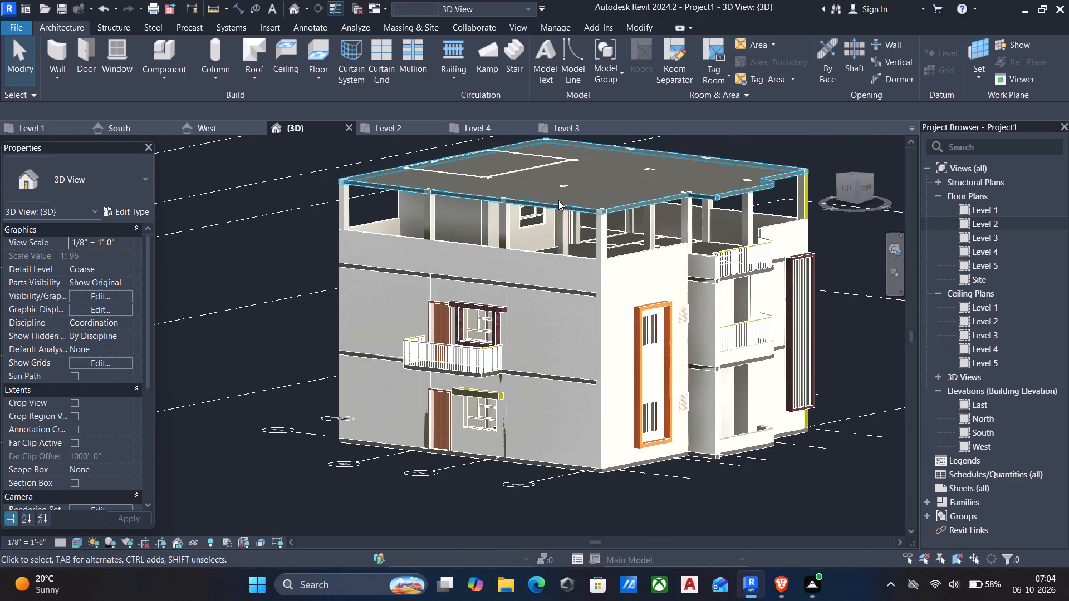
Set the structure layer material of the Level 5 slab's 6" floor type to Gypsum Wall Board.
{"action": "left_click", "coordinate": [558, 202]}
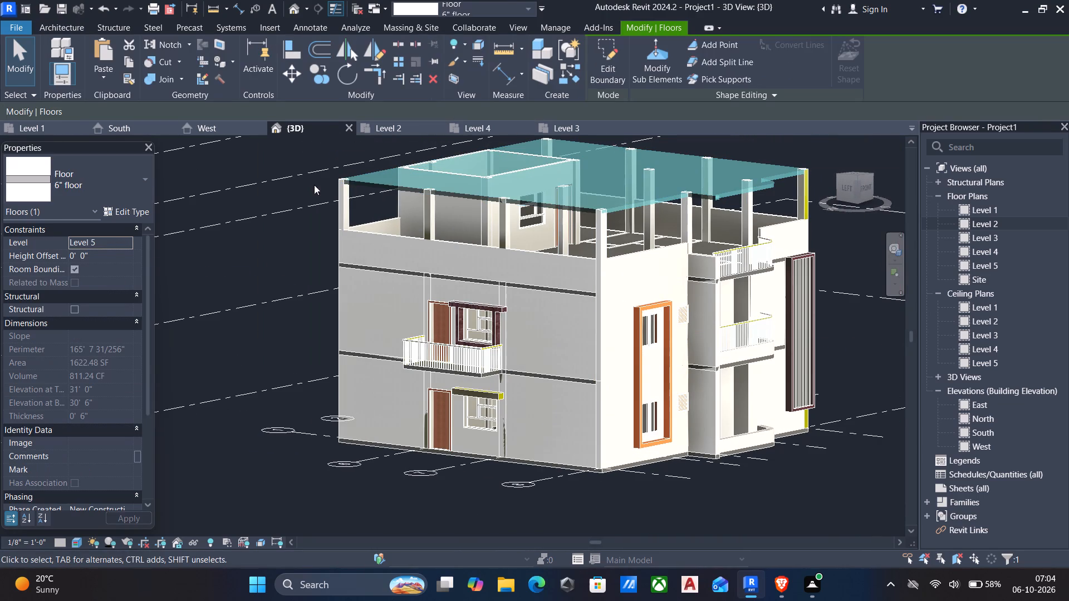
{"action": "left_click", "coordinate": [126, 208]}
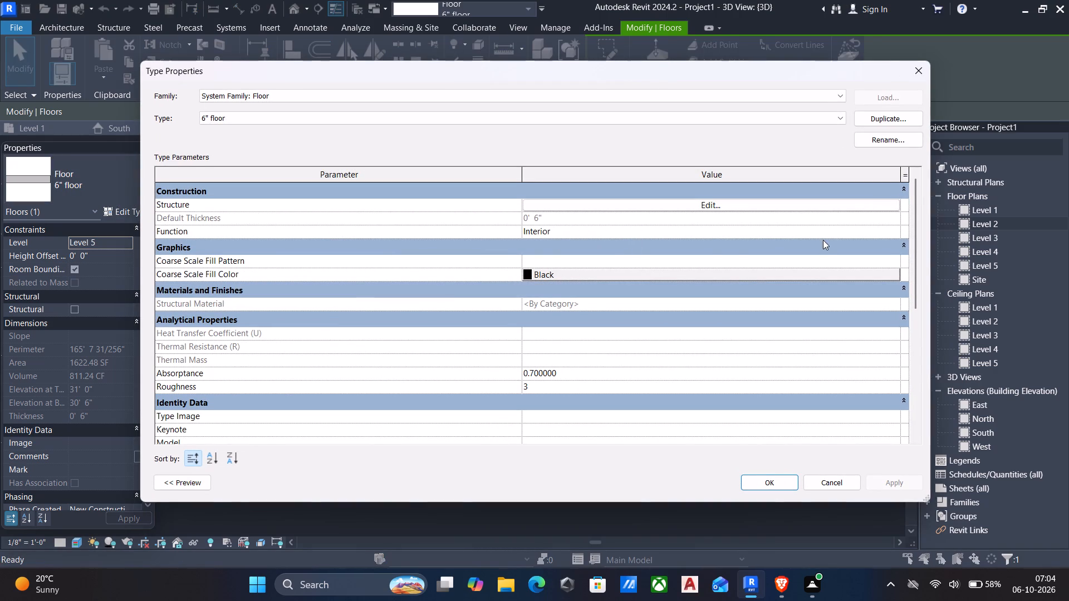
{"action": "left_click", "coordinate": [709, 202]}
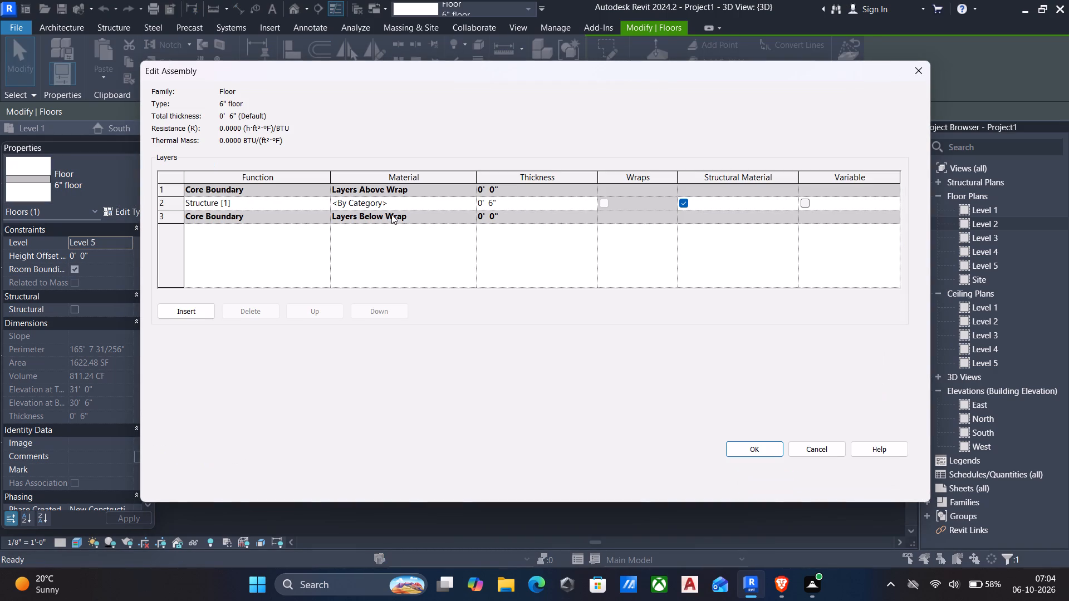
{"action": "left_click", "coordinate": [467, 206]}
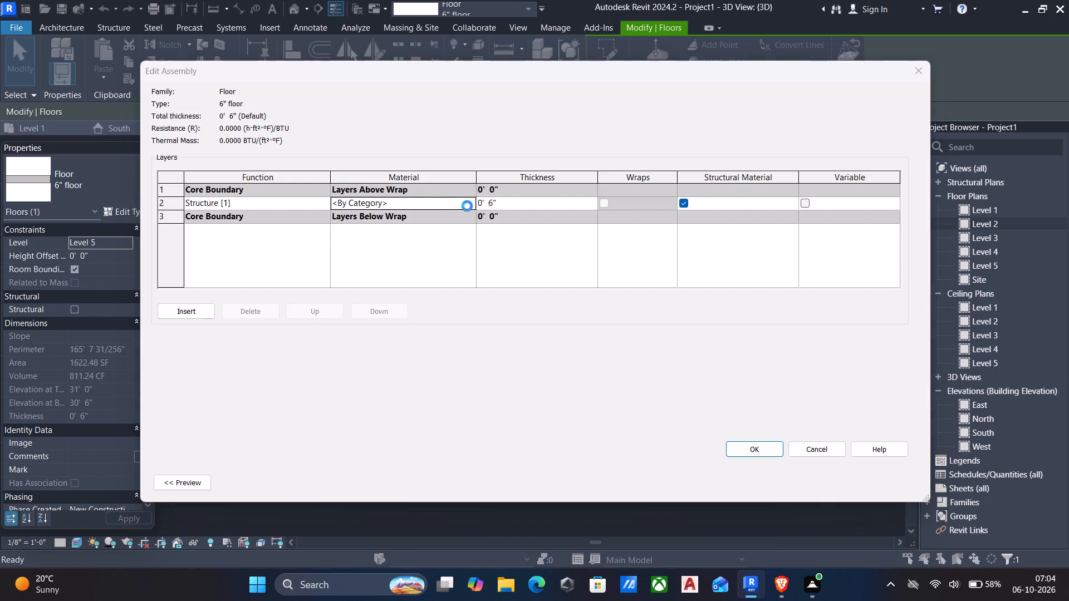
{"action": "left_click", "coordinate": [150, 99]}
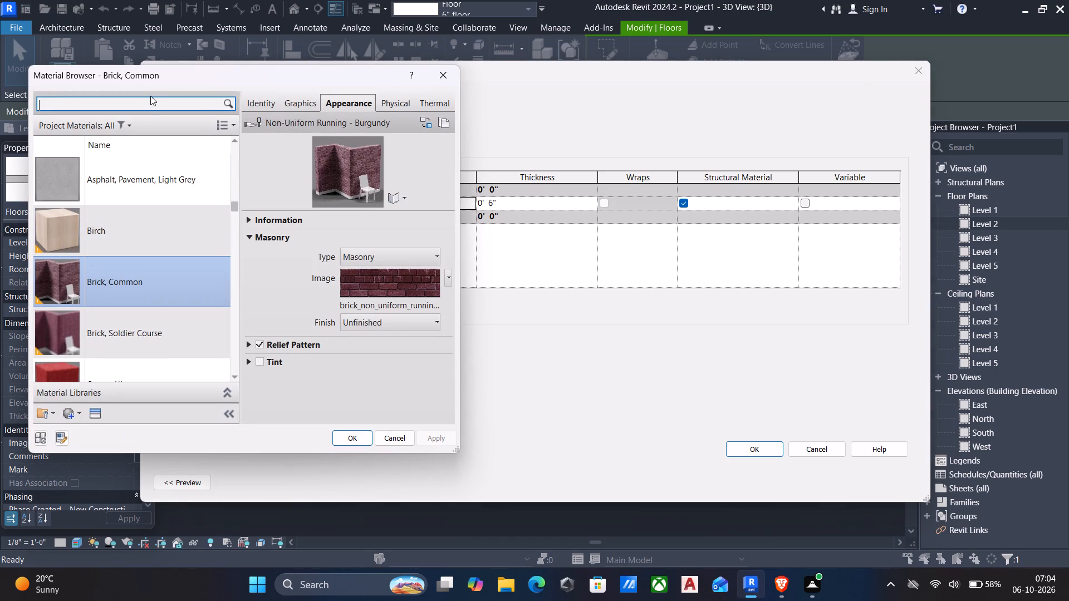
{"action": "type", "text": "gyp"}
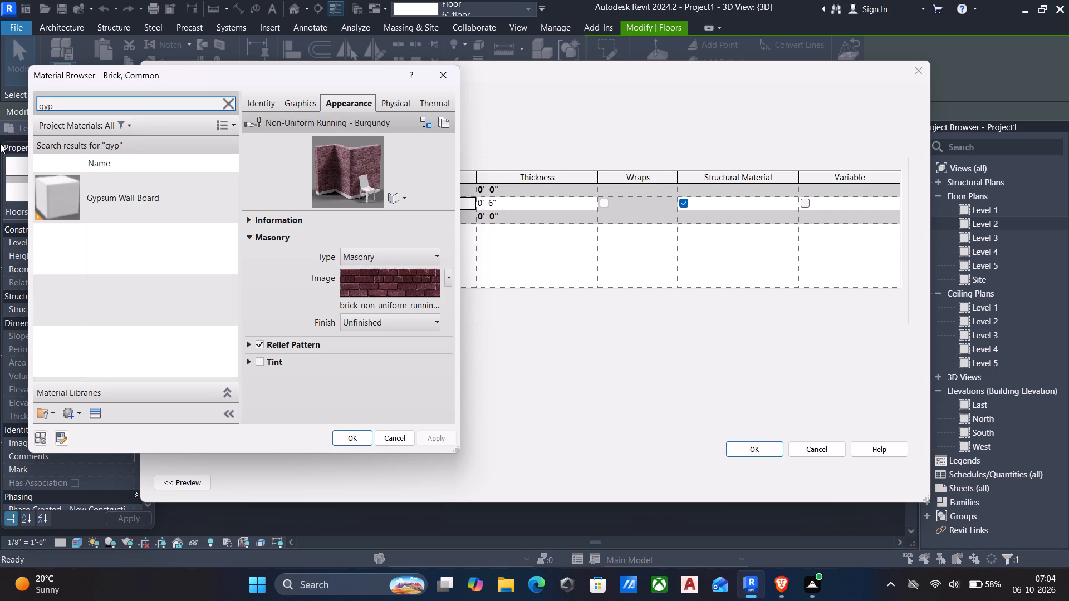
{"action": "left_click", "coordinate": [162, 202]}
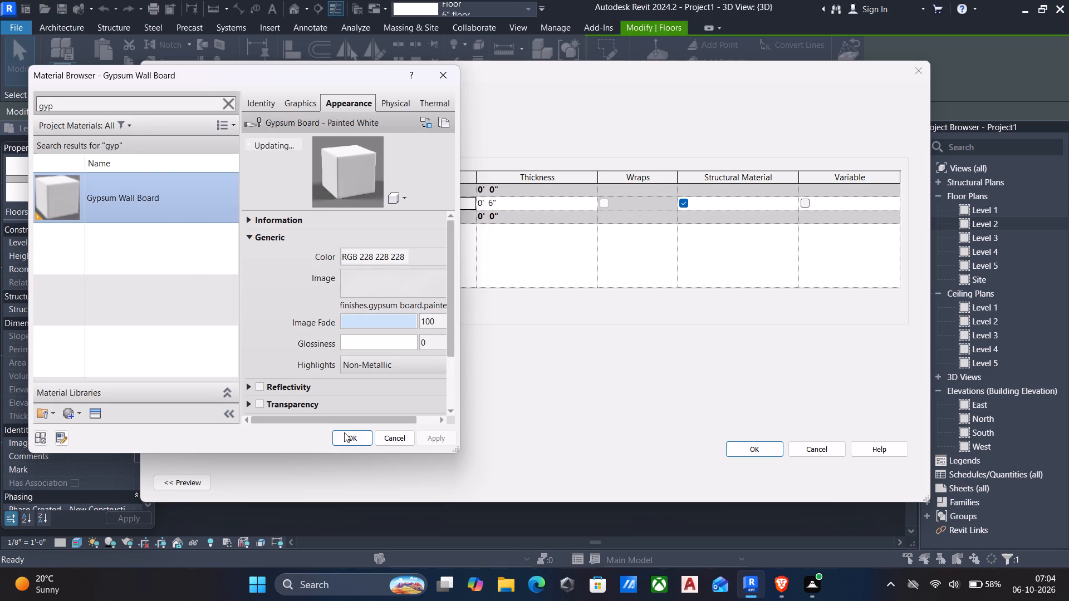
{"action": "left_click", "coordinate": [346, 435]}
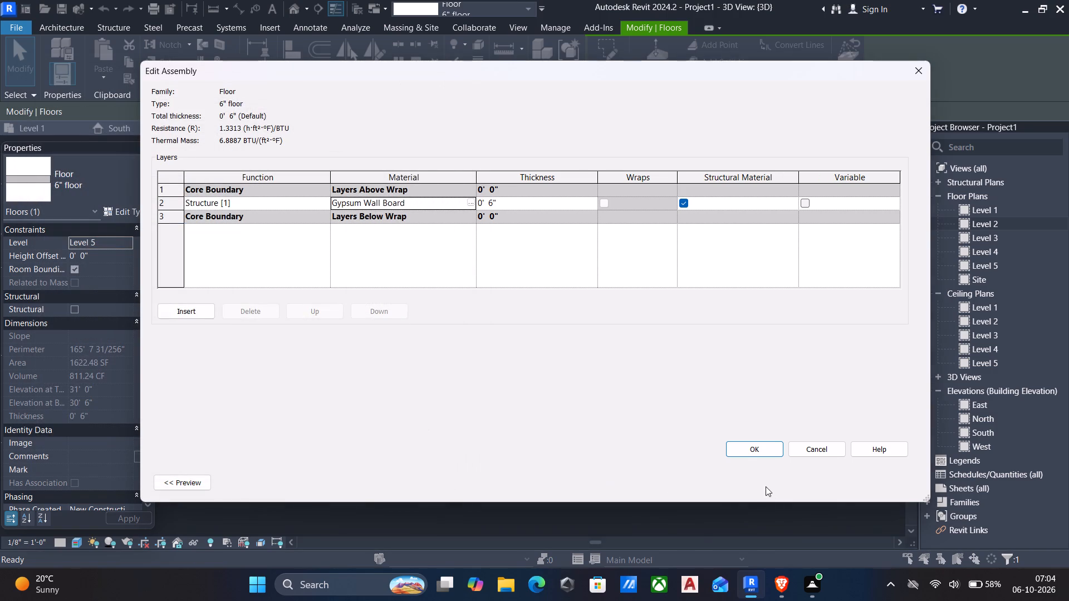
{"action": "left_click", "coordinate": [751, 449]}
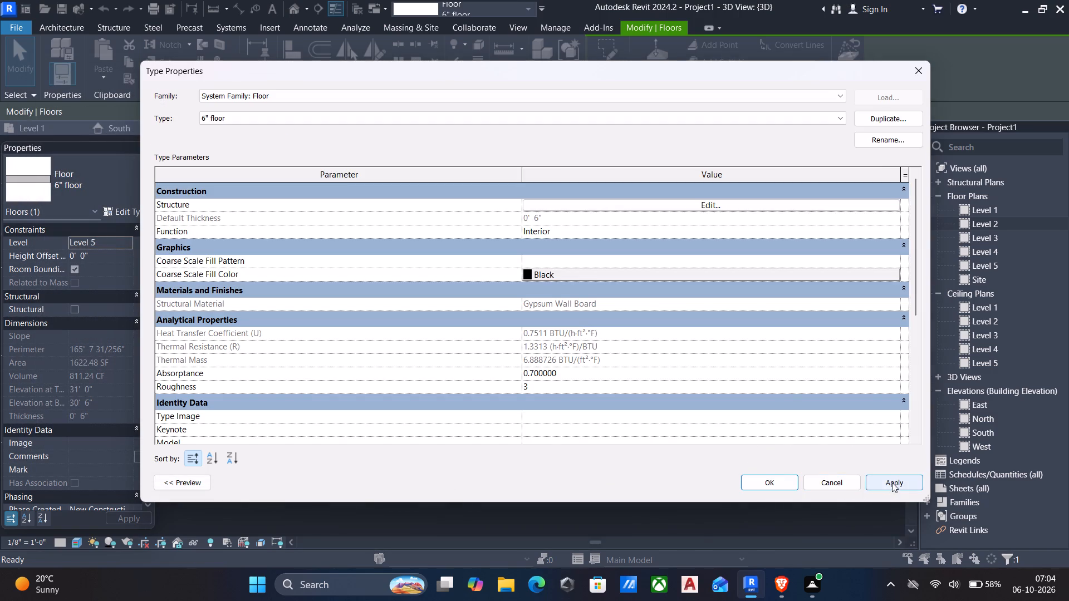
{"action": "left_click", "coordinate": [892, 482]}
{"action": "left_click", "coordinate": [764, 480]}
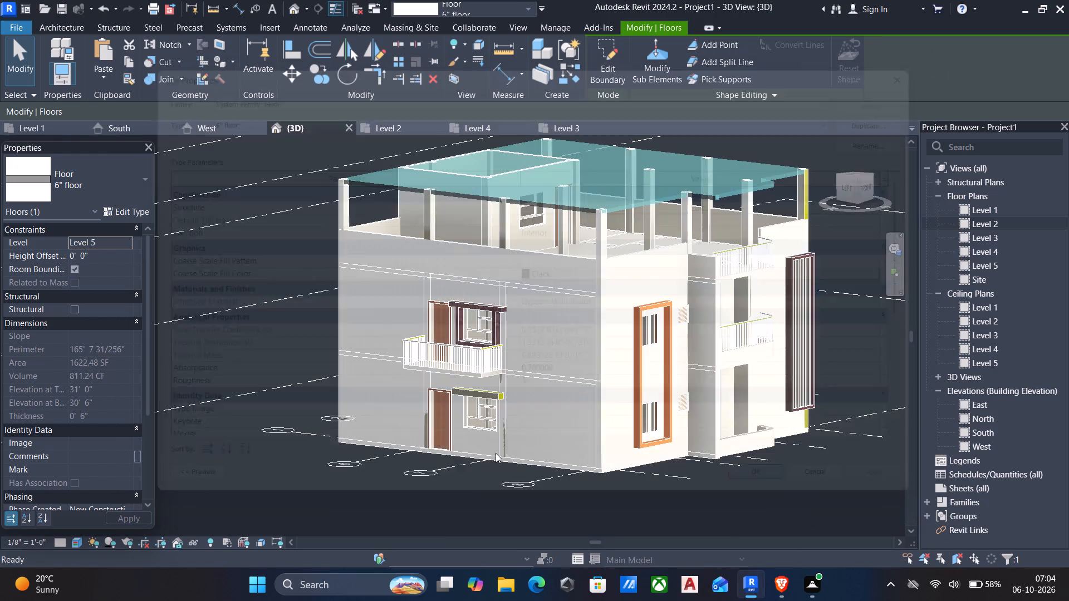
Examine the Level 5 slab, the left-facade balcony and the front facade from several angles in the 3D view.
{"action": "key", "text": "Escape"}
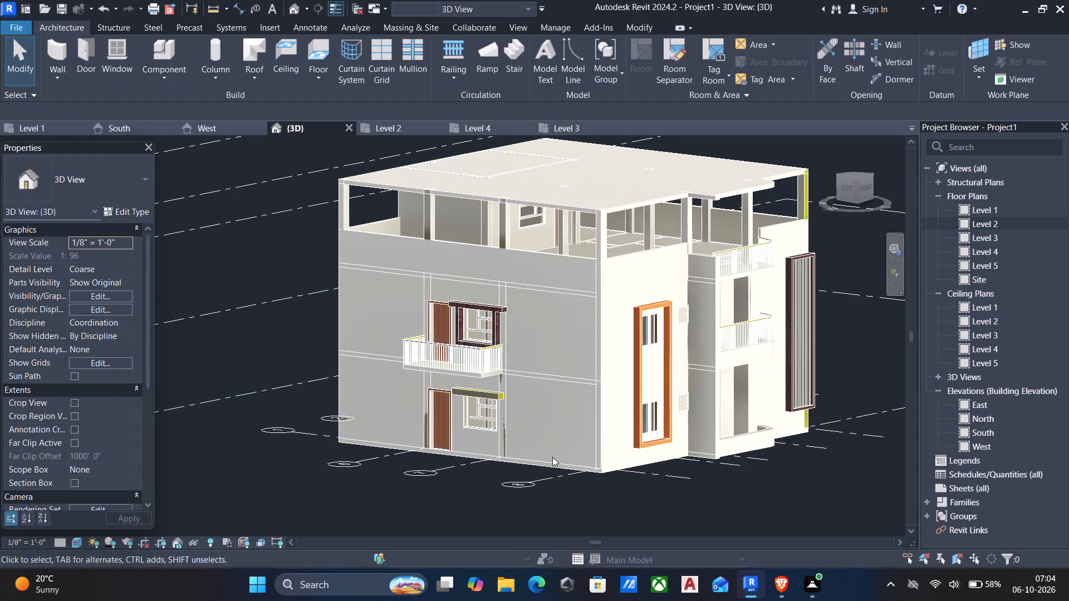
{"action": "scroll", "coordinate": [437, 366], "scroll_direction": "down", "scroll_amount": 2}
{"action": "middle_click_drag", "start_coordinate": [606, 440], "coordinate": [593, 459], "text": "shift"}
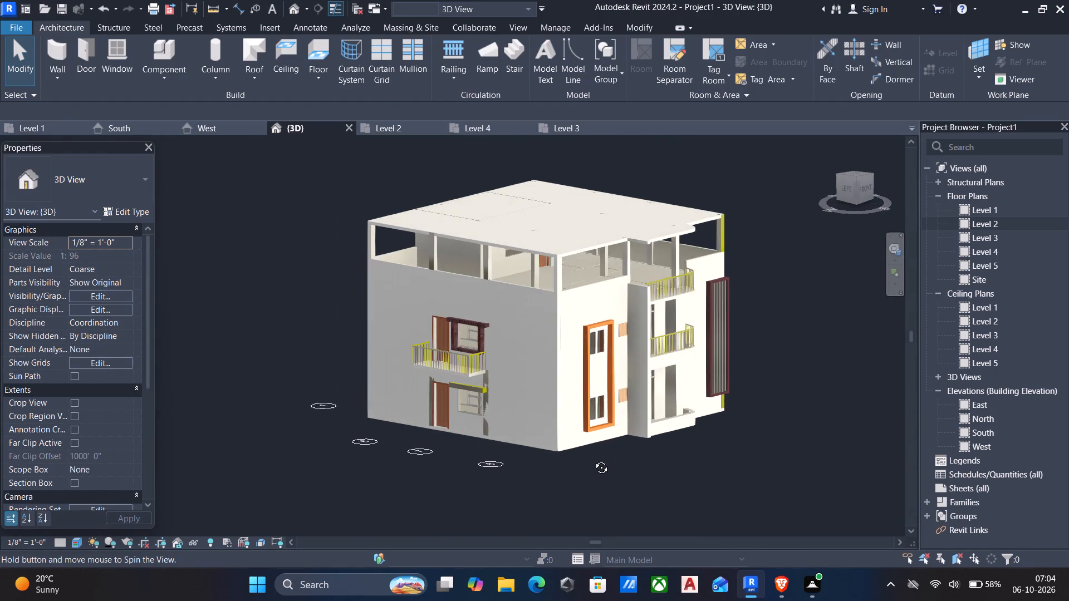
{"action": "middle_click_drag", "start_coordinate": [593, 459], "coordinate": [589, 463], "text": "shift"}
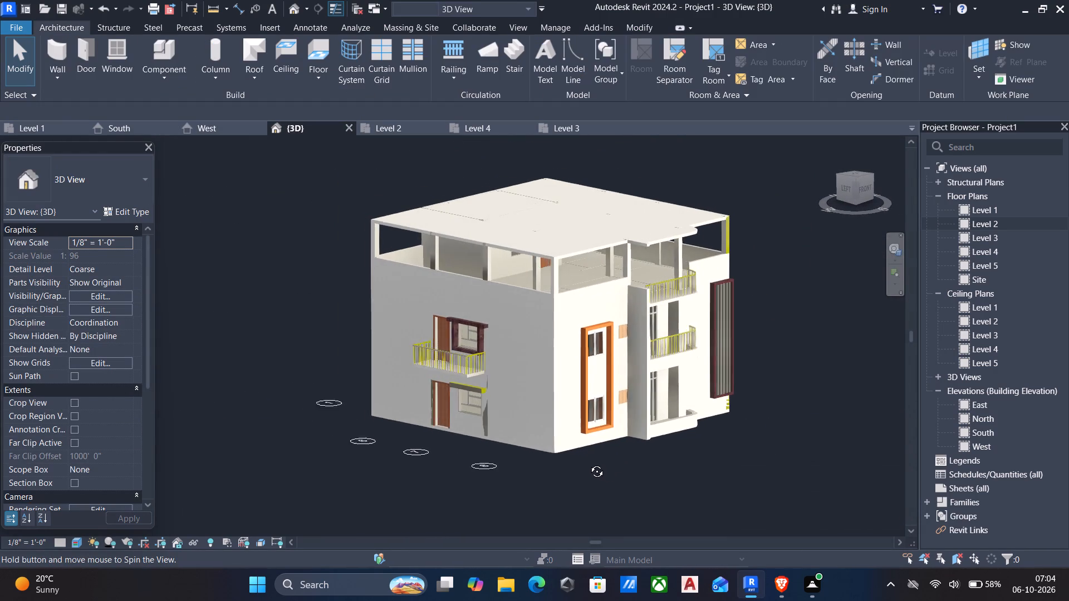
{"action": "middle_click_drag", "start_coordinate": [589, 463], "coordinate": [550, 476], "text": "shift"}
{"action": "middle_click_drag", "start_coordinate": [321, 441], "coordinate": [291, 462]}
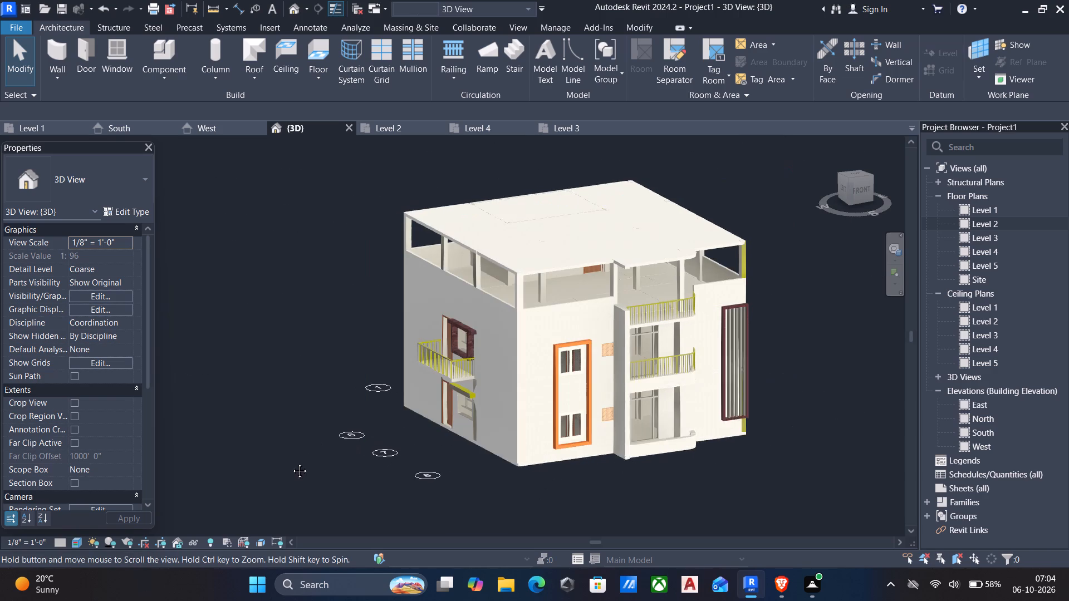
{"action": "middle_click_drag", "start_coordinate": [291, 462], "coordinate": [285, 474]}
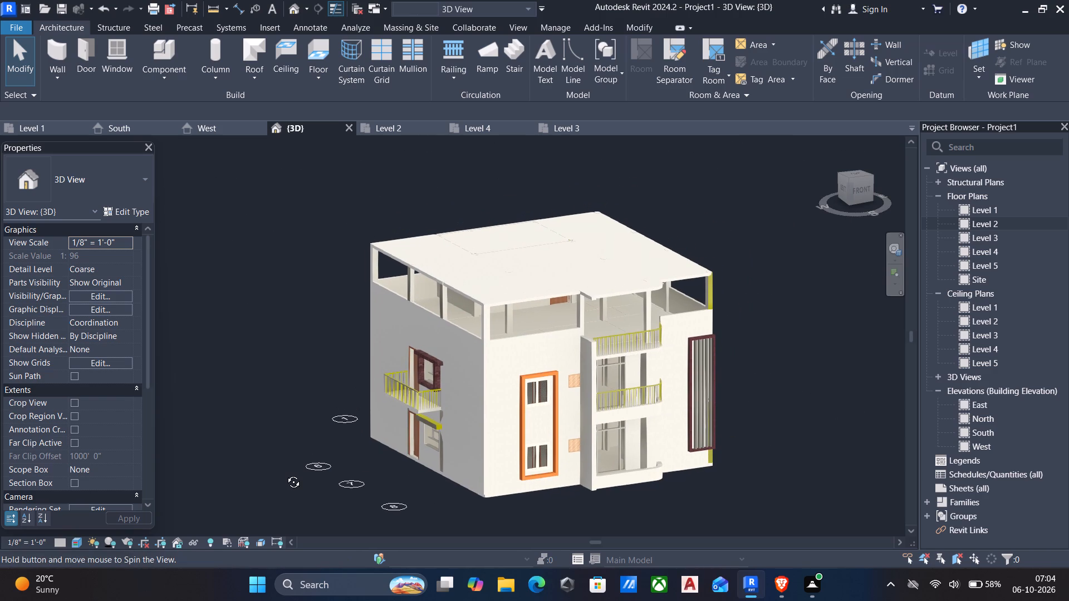
{"action": "middle_click_drag", "start_coordinate": [285, 474], "coordinate": [299, 462]}
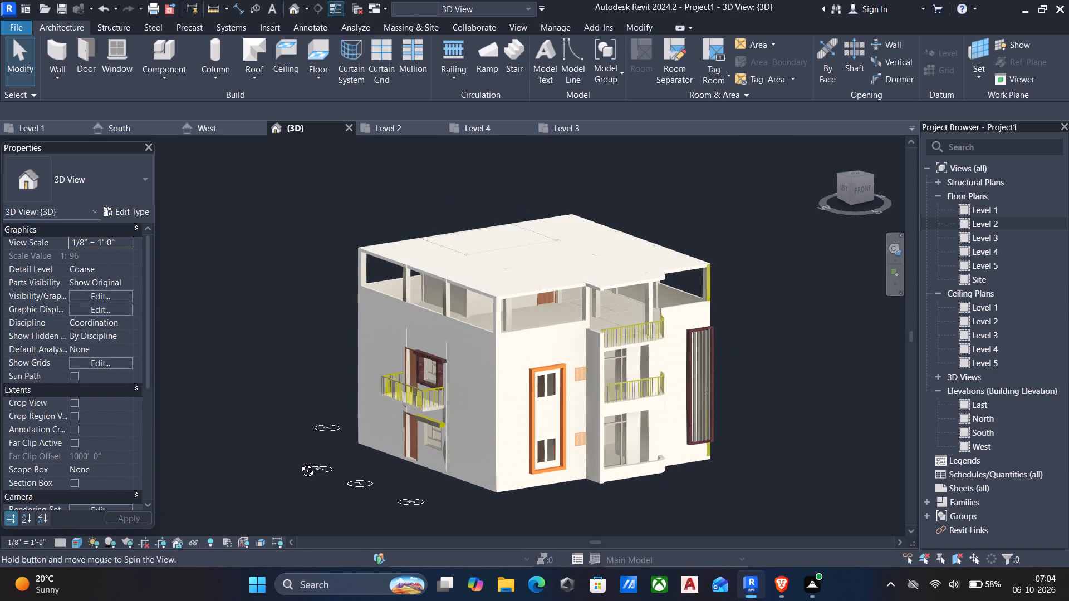
{"action": "middle_click_drag", "start_coordinate": [299, 462], "coordinate": [300, 461]}
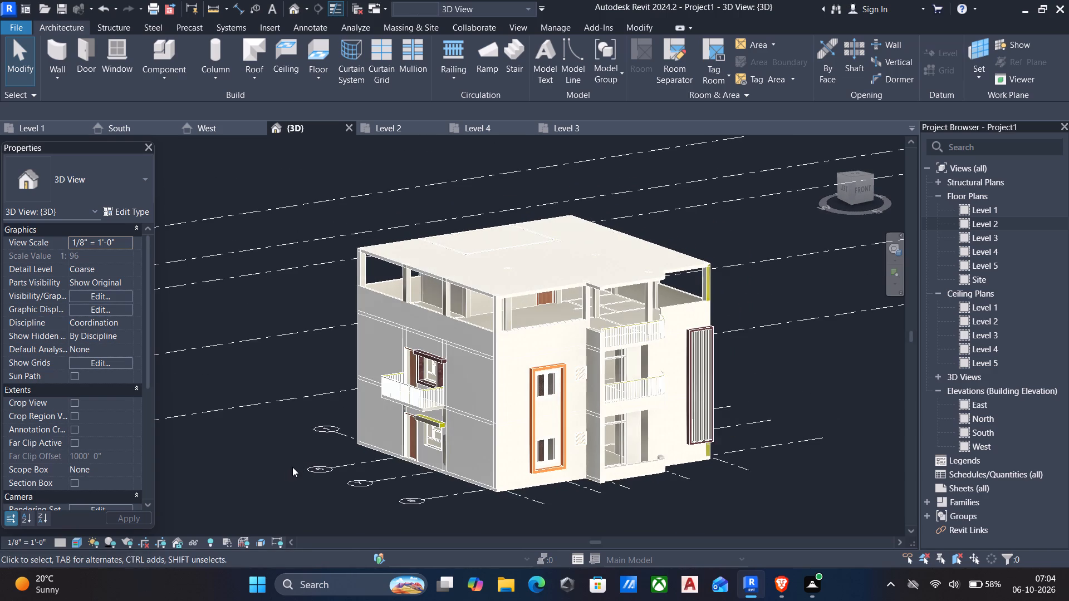
{"action": "middle_click_drag", "start_coordinate": [281, 475], "coordinate": [217, 436]}
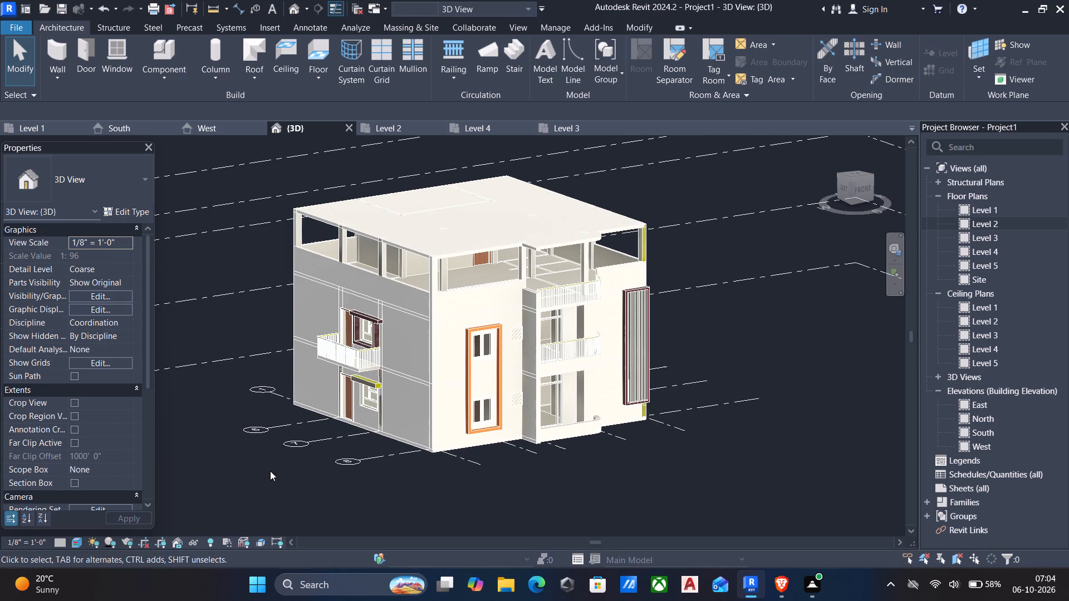
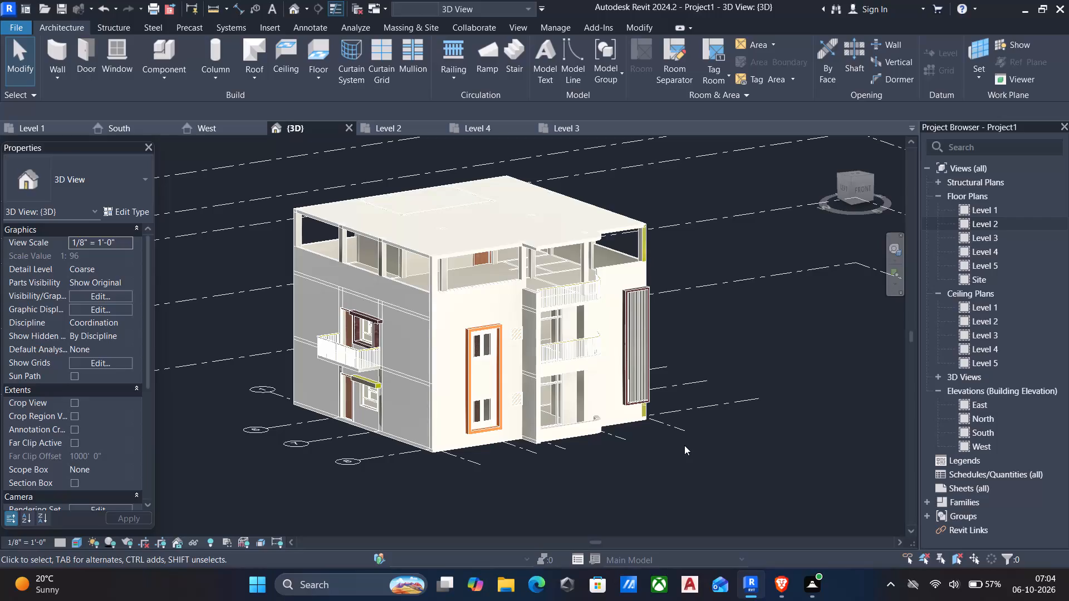
Save the project in Documents as "3bhk plan and elevation", copying the file name for reuse.
{"action": "key", "text": "ctrl+s"}
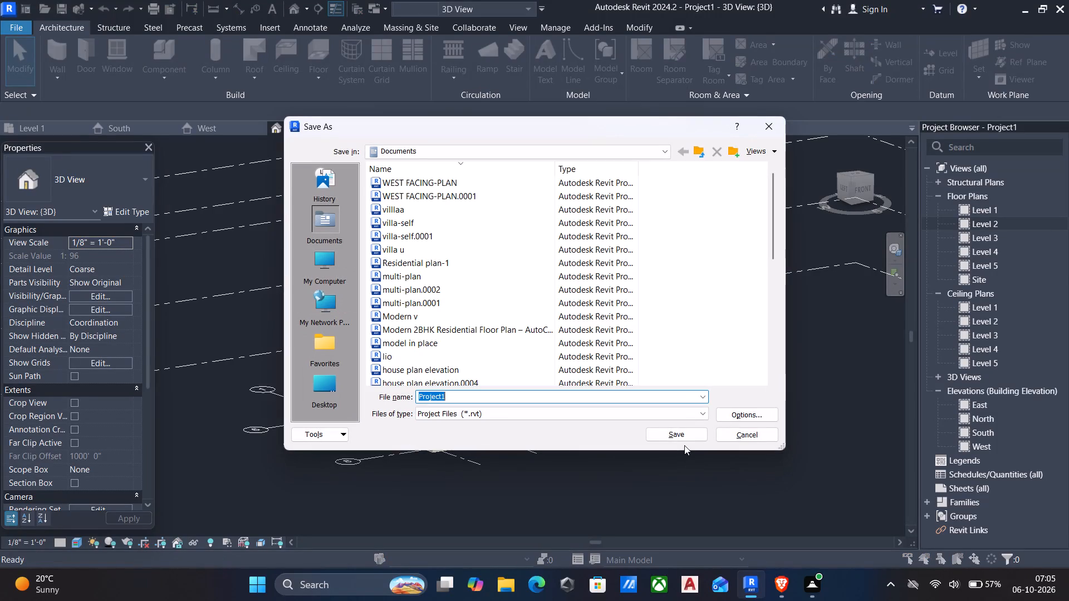
{"action": "key", "text": "BackSpace"}
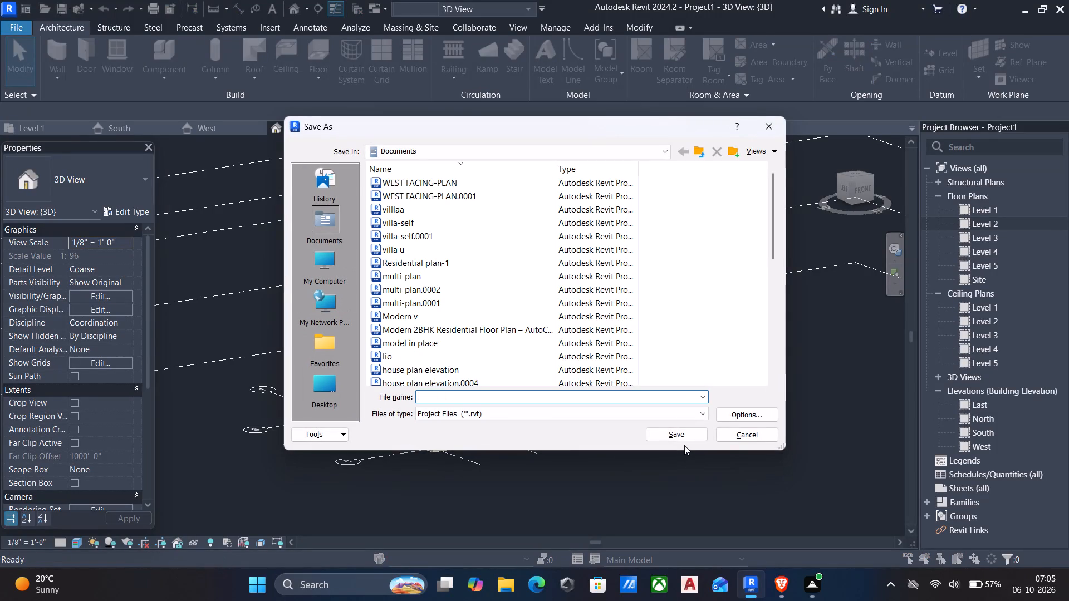
{"action": "key", "text": "3"}
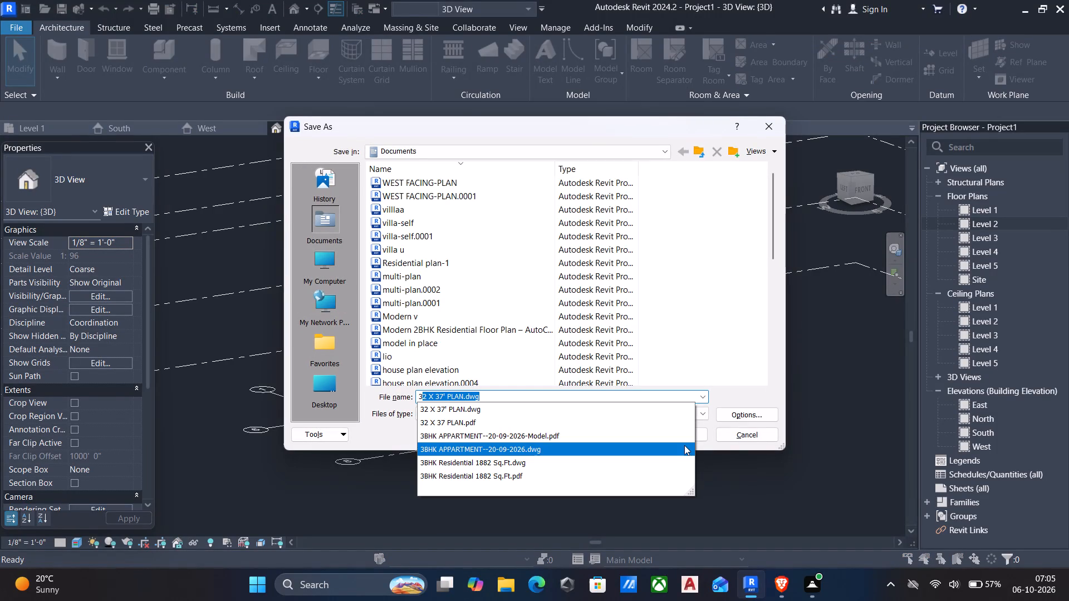
{"action": "type", "text": "bhk"}
{"action": "key", "text": "space"}
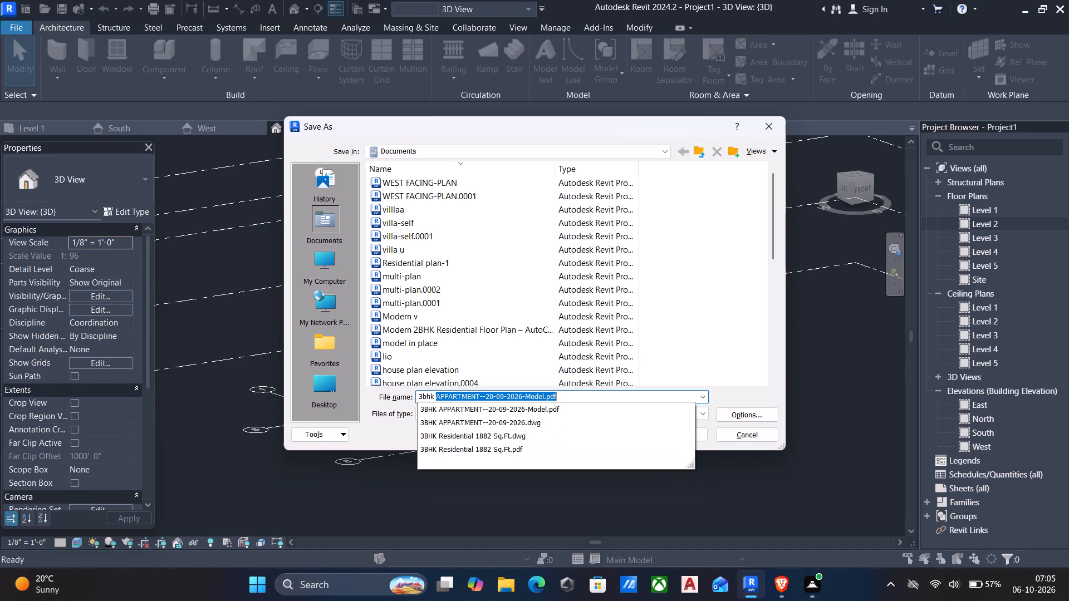
{"action": "type", "text": "plan"}
{"action": "key", "text": "space"}
{"action": "type", "text": "and eleva"}
{"action": "type", "text": "tion"}
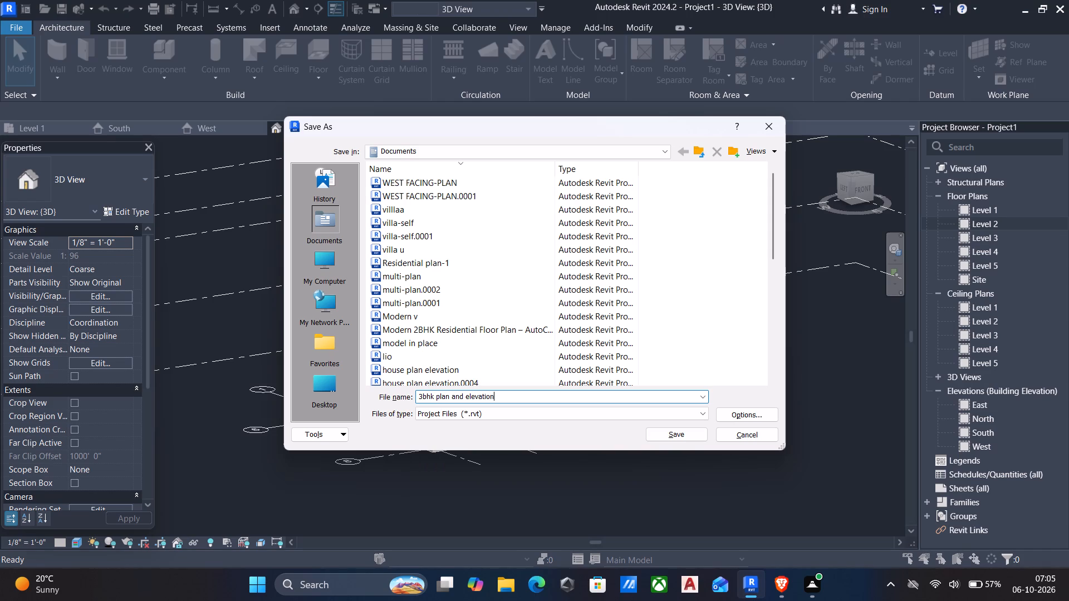
{"action": "left_click_drag", "start_coordinate": [509, 392], "coordinate": [191, 393]}
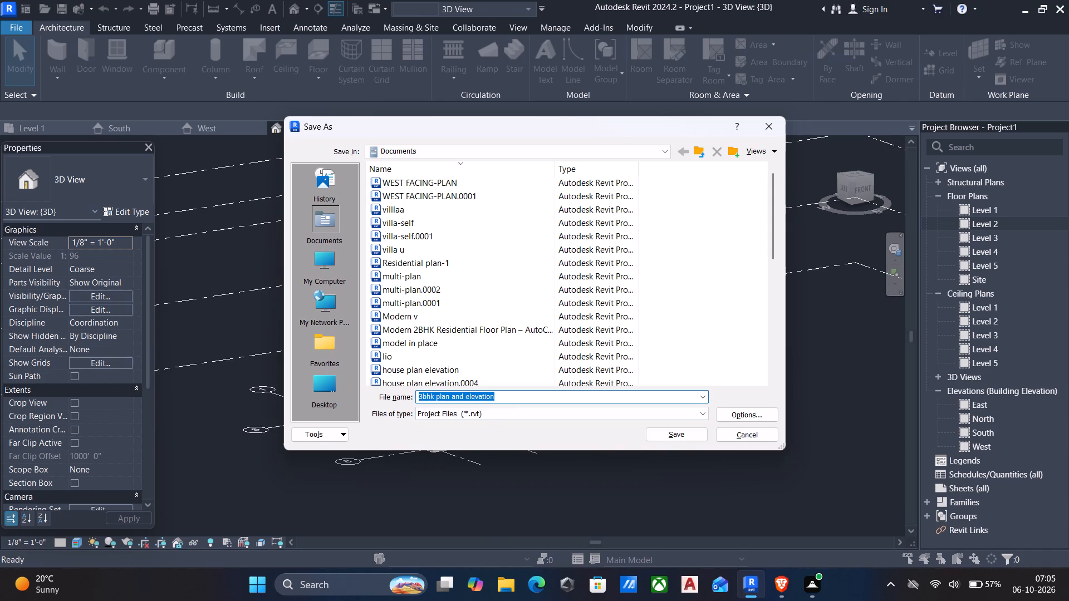
{"action": "left_click_drag", "start_coordinate": [191, 393], "coordinate": [189, 393]}
{"action": "key", "text": "ctrl+c"}
{"action": "left_click", "coordinate": [682, 432]}
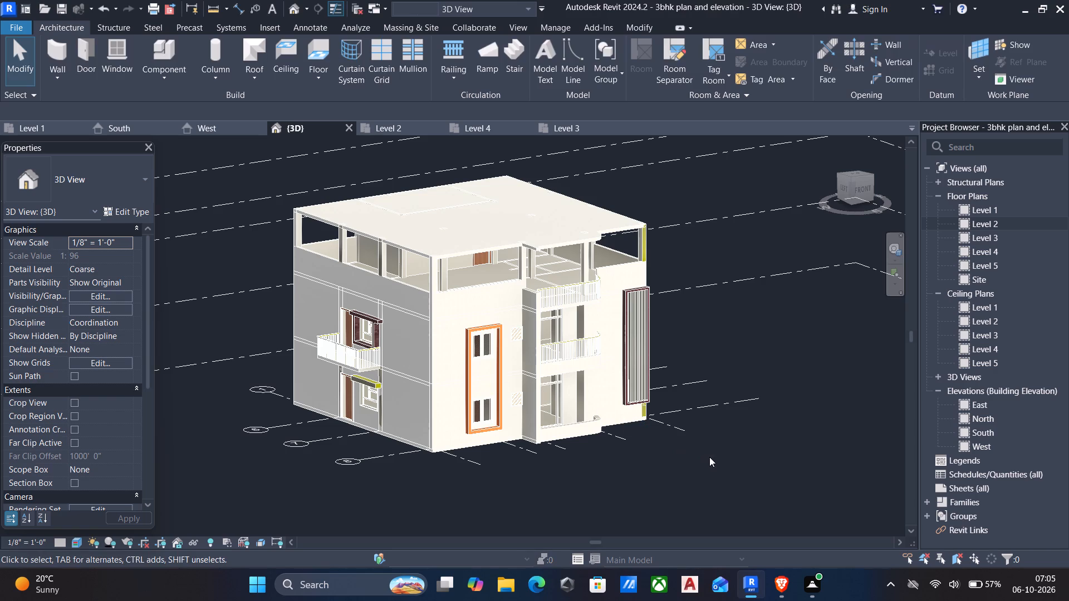
Set the print range to the visible portion of the current window and preview the 3D view's printout.
{"action": "key", "text": "ctrl+p"}
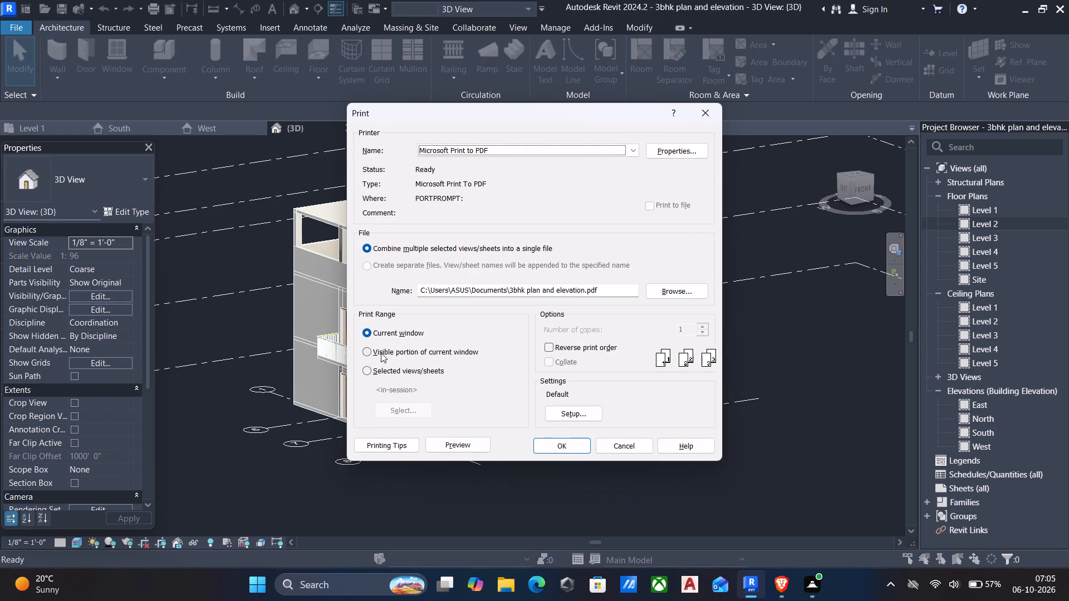
{"action": "left_click", "coordinate": [381, 353]}
{"action": "left_click", "coordinate": [462, 442]}
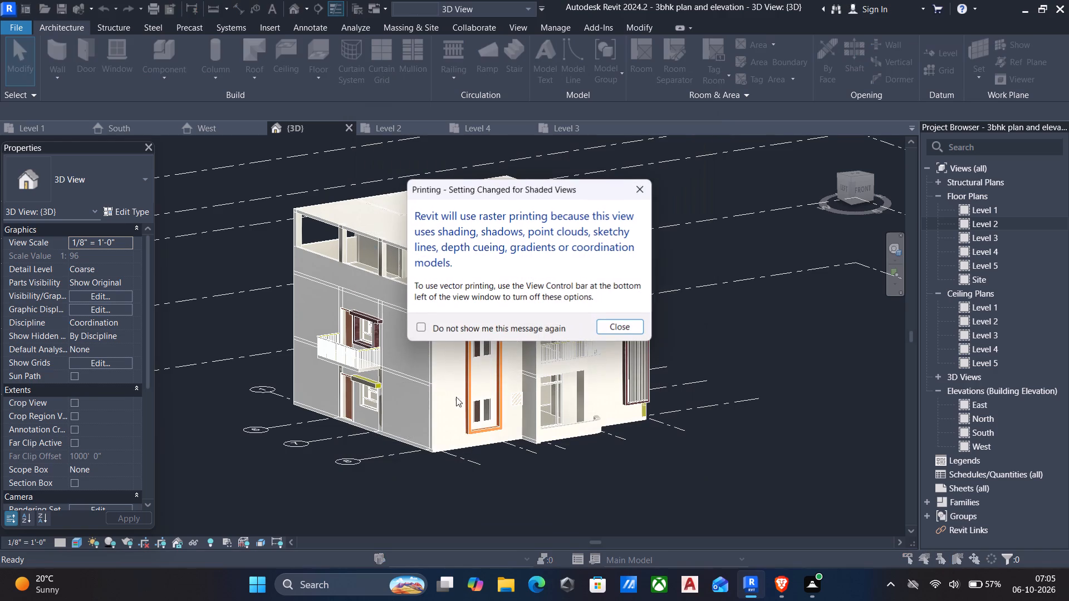
{"action": "left_click", "coordinate": [618, 332]}
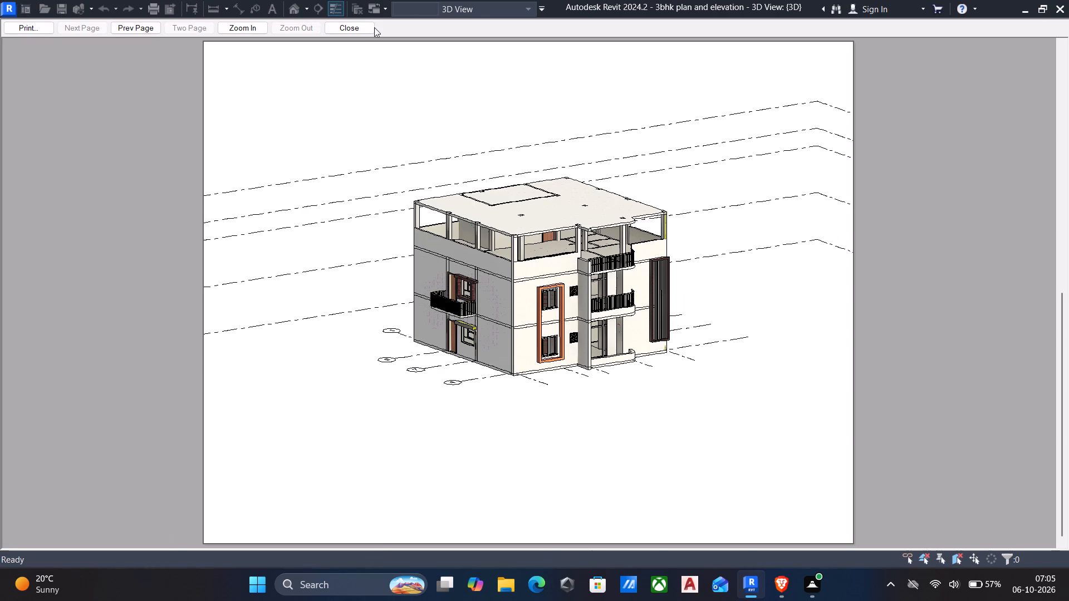
{"action": "left_click", "coordinate": [341, 27]}
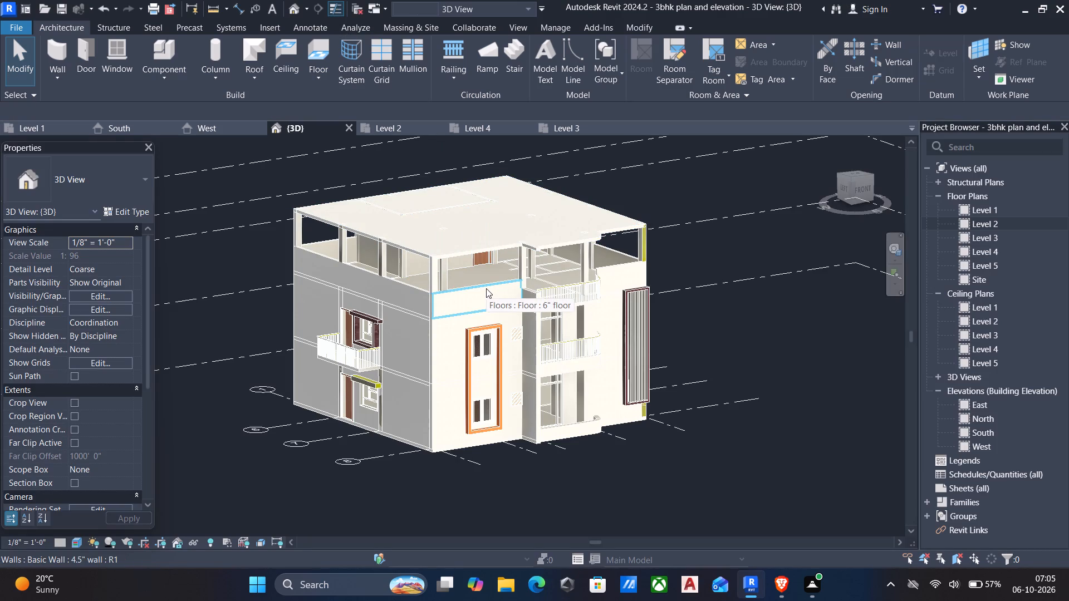
{"action": "key", "text": "ctrl+o"}
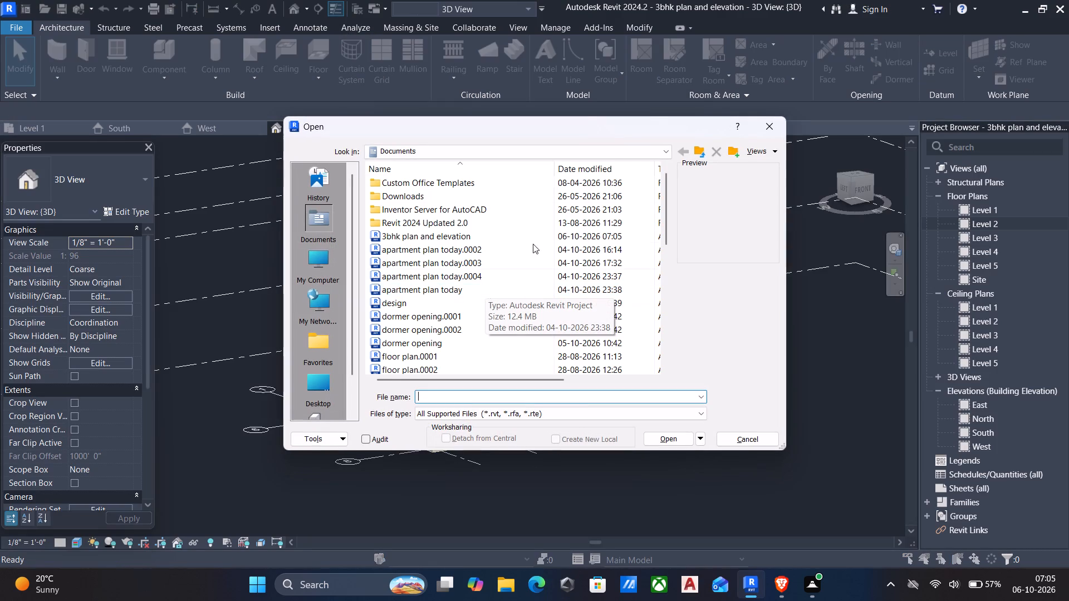
{"action": "left_click", "coordinate": [772, 130]}
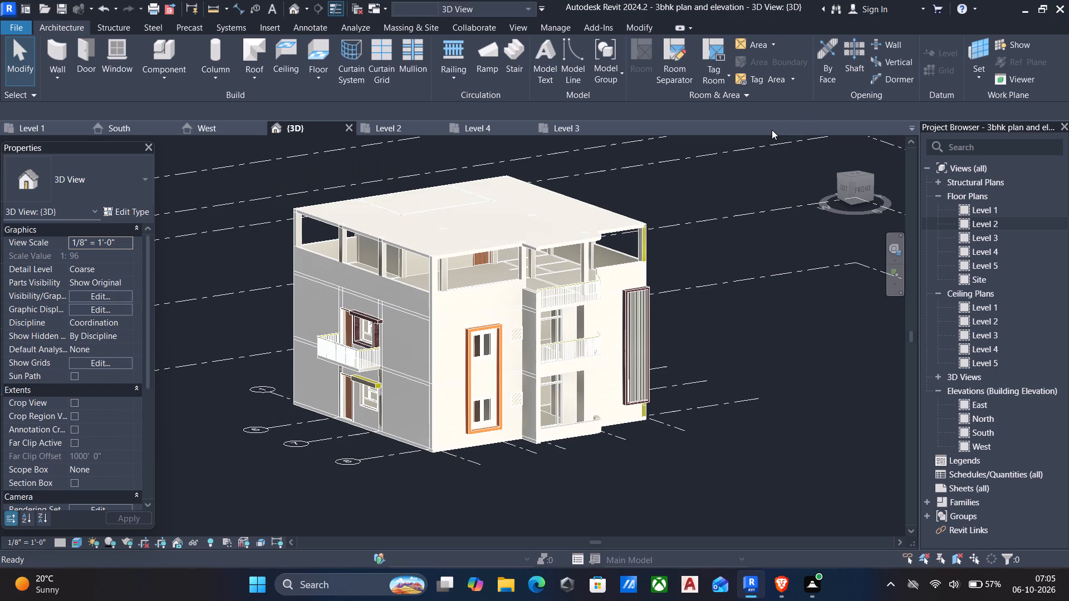
Print the 3D view with Microsoft Print to PDF, saving it in the REVIT -PLANS folder as "3bhk plan and elevation".
{"action": "key", "text": "ctrl+p"}
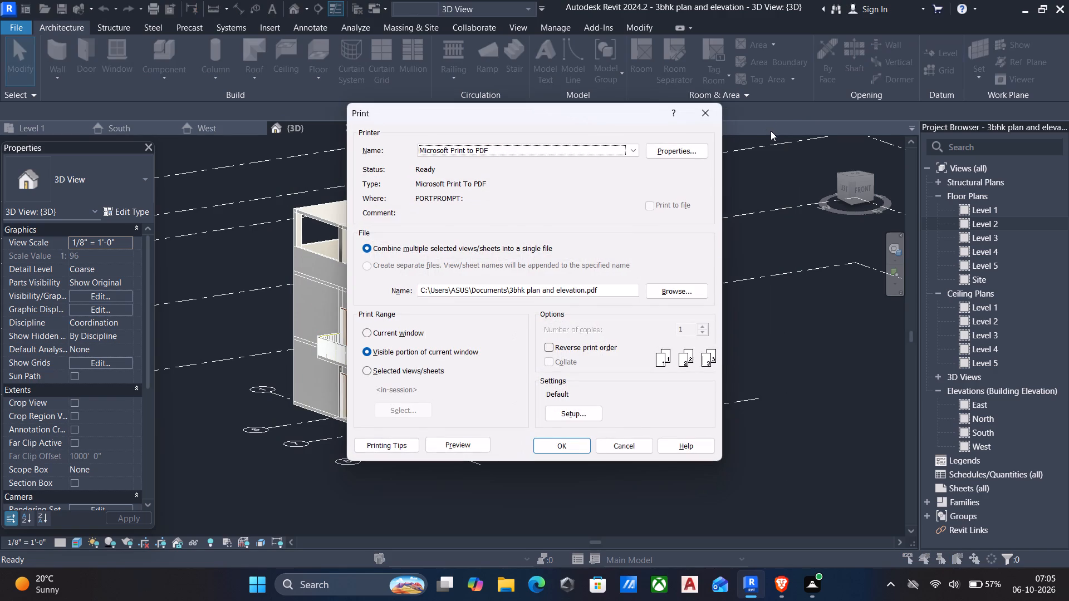
{"action": "left_click", "coordinate": [563, 446]}
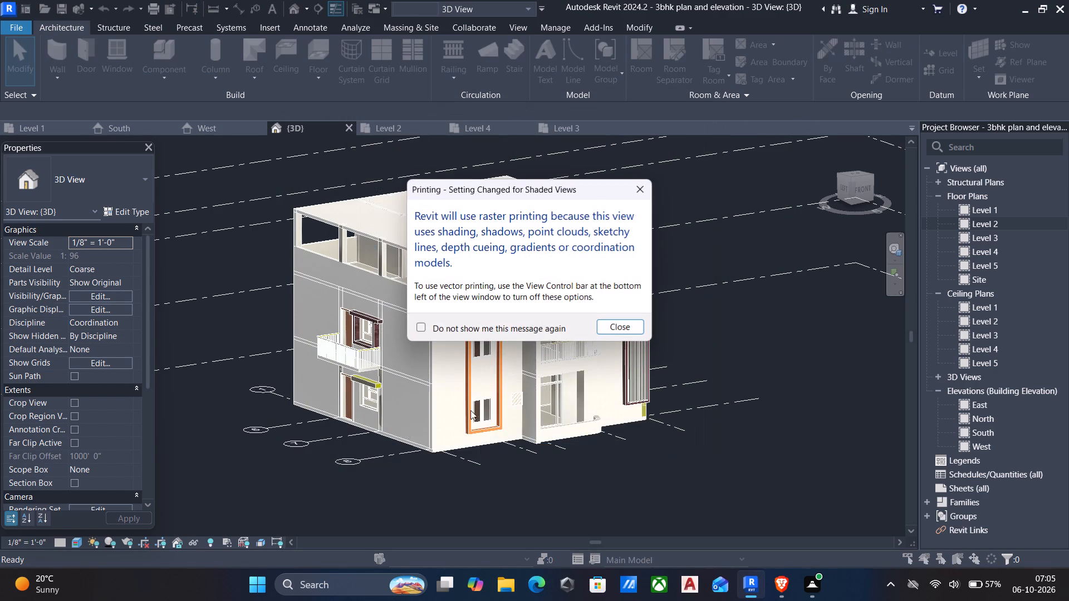
{"action": "left_click", "coordinate": [626, 328]}
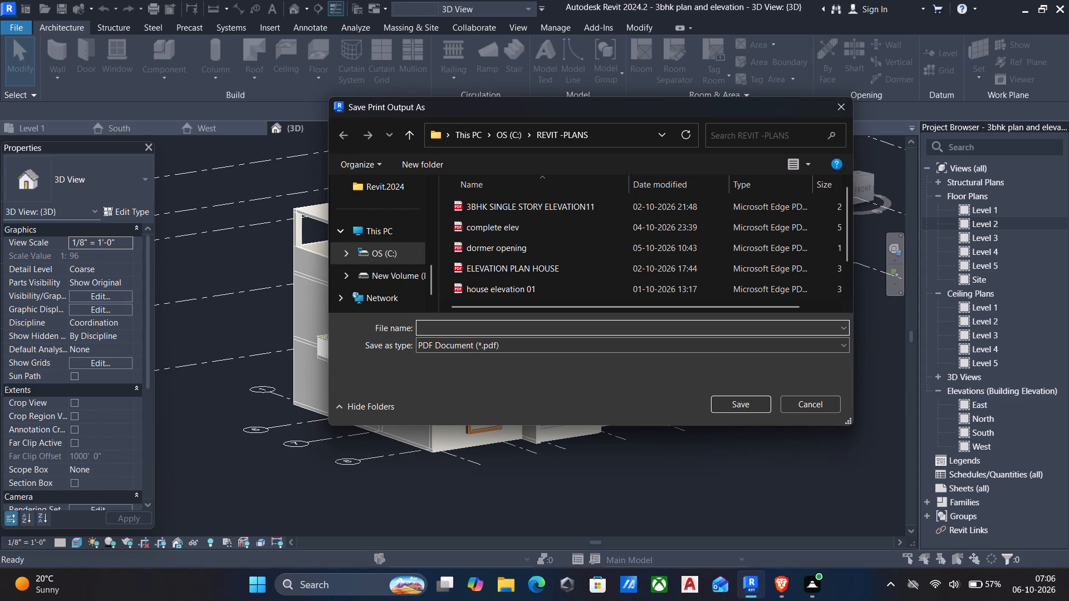
{"action": "key", "text": "super+v"}
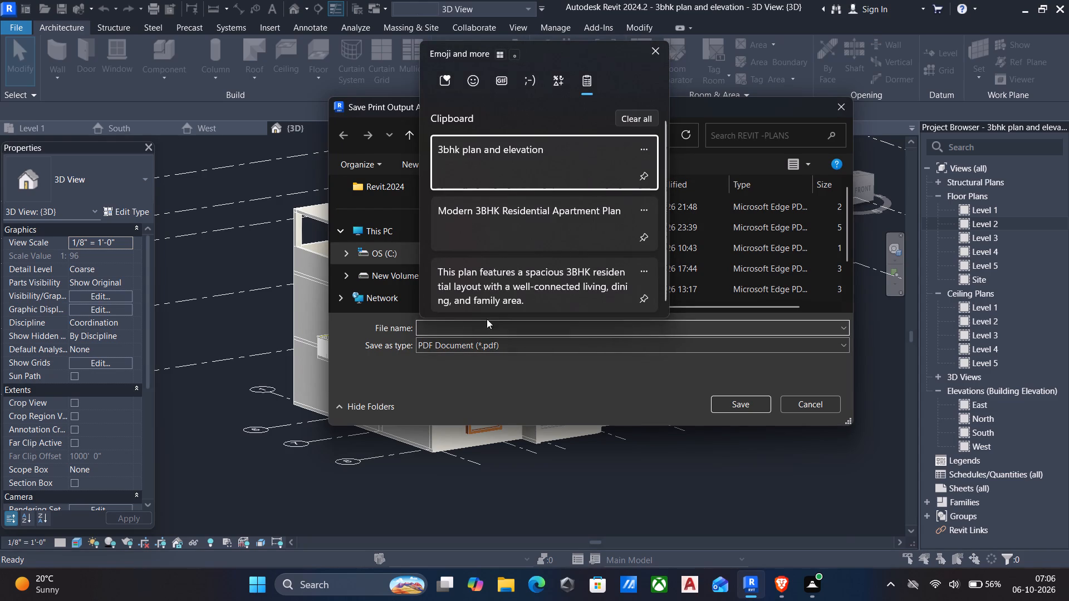
{"action": "left_click", "coordinate": [513, 173]}
{"action": "key", "text": "ctrl+v"}
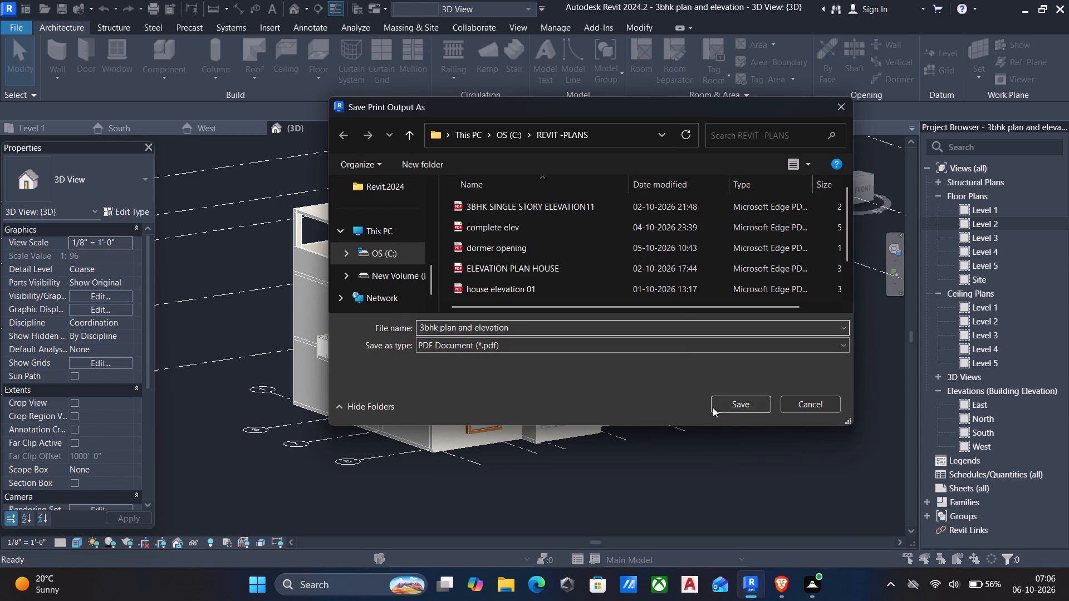
{"action": "left_click", "coordinate": [733, 405]}
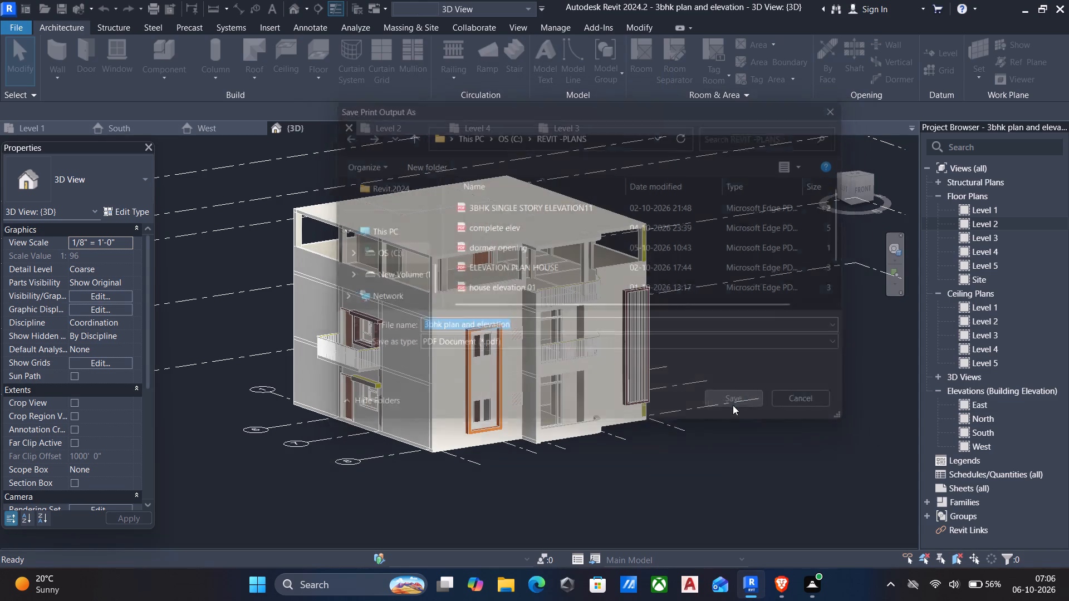